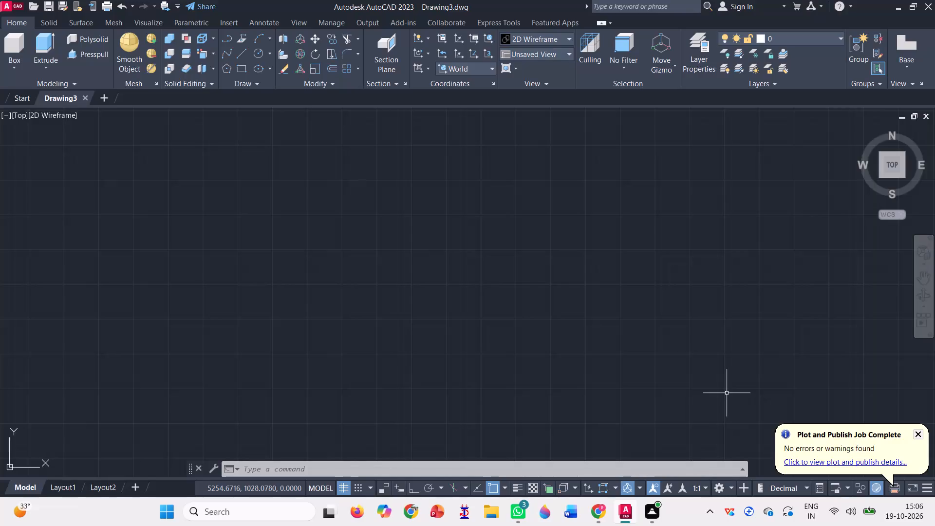
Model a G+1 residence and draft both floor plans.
Turn on command logging with LOGFILEON.
text(log)
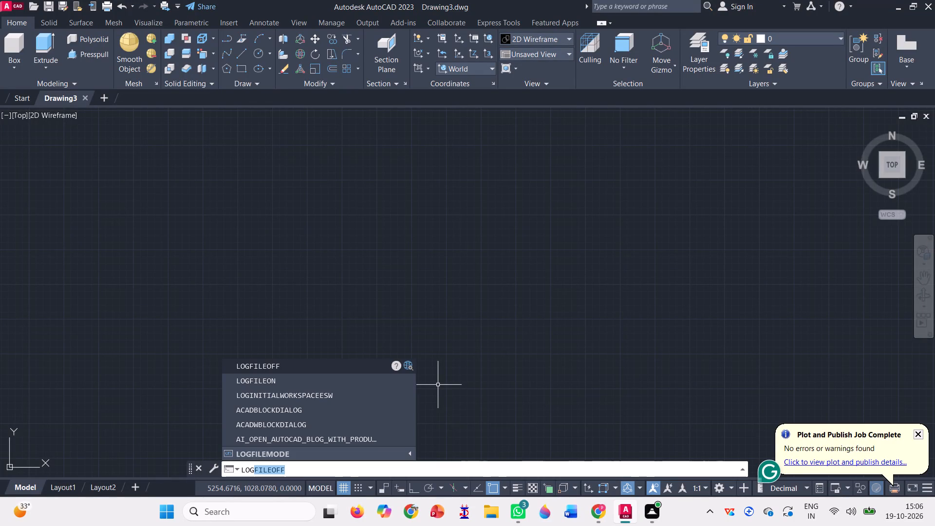
key(Down)
key(Return)
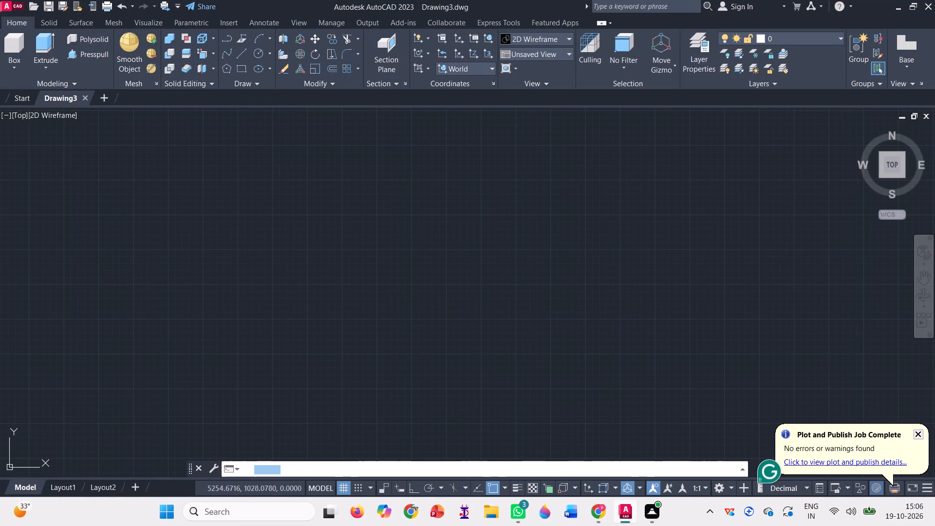
Configure the drawing units to Engineering length with 0'-0.0" precision and an insertion scale of Feet.
text(un)
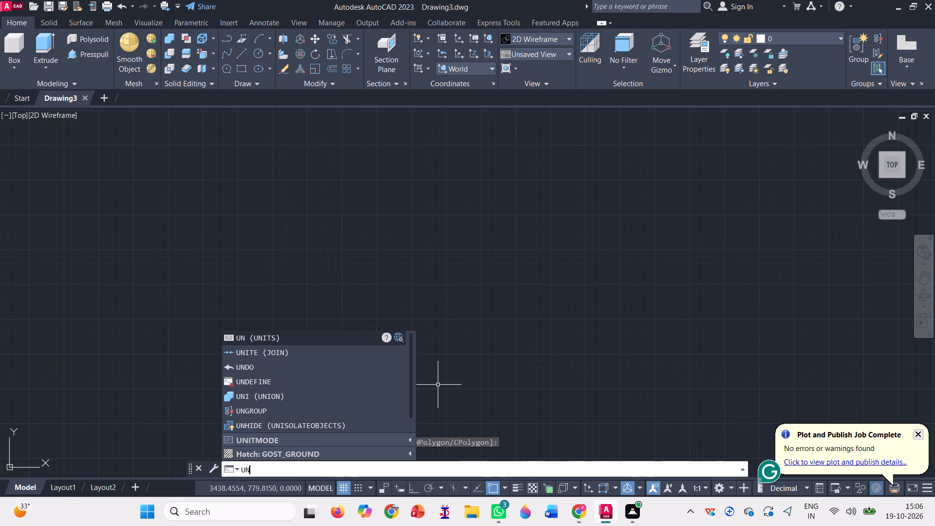
key(Return)
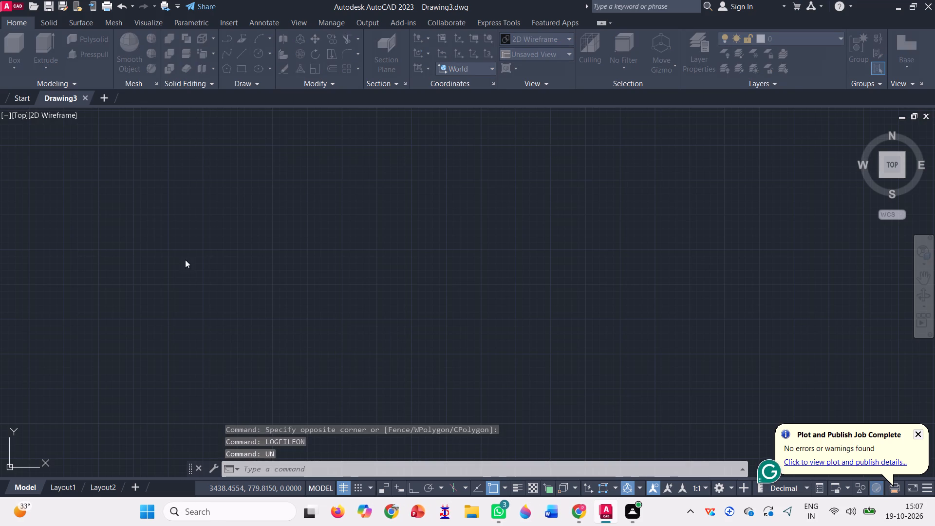
click(449, 174)
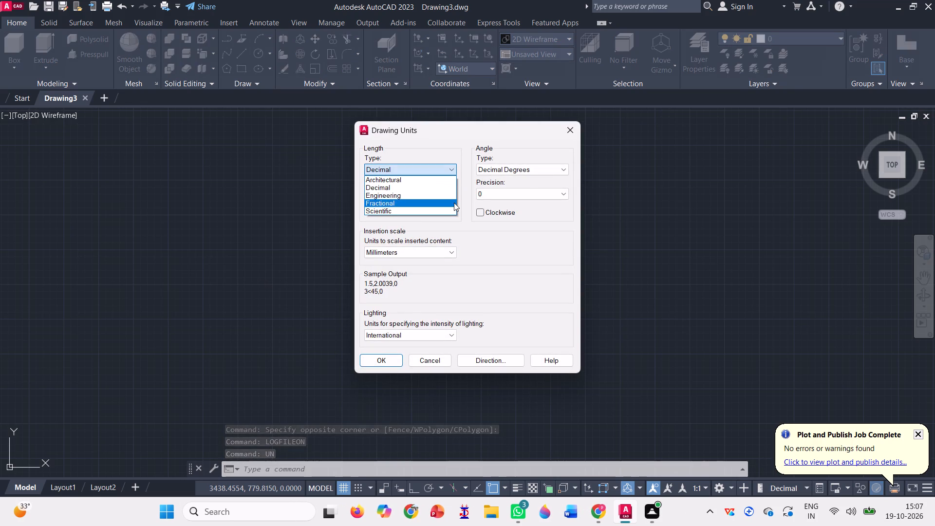
click(447, 197)
click(448, 192)
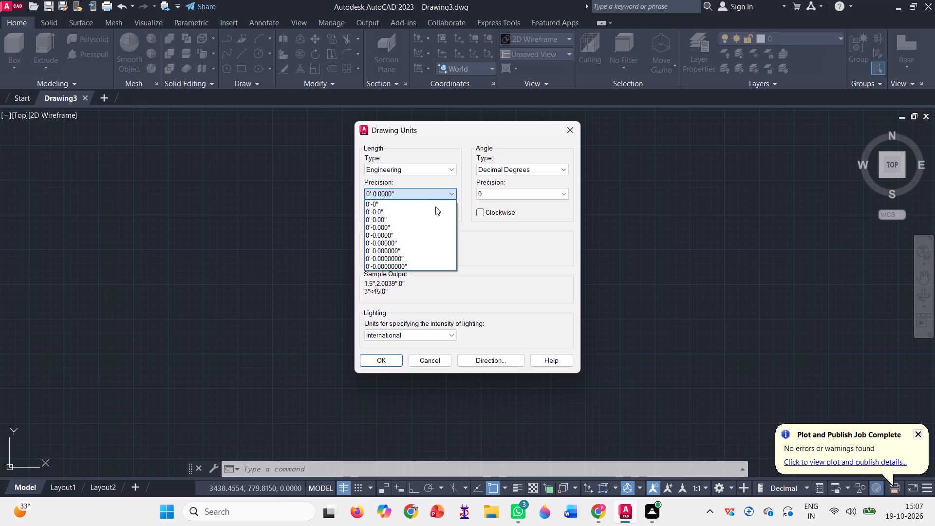
click(435, 213)
click(443, 256)
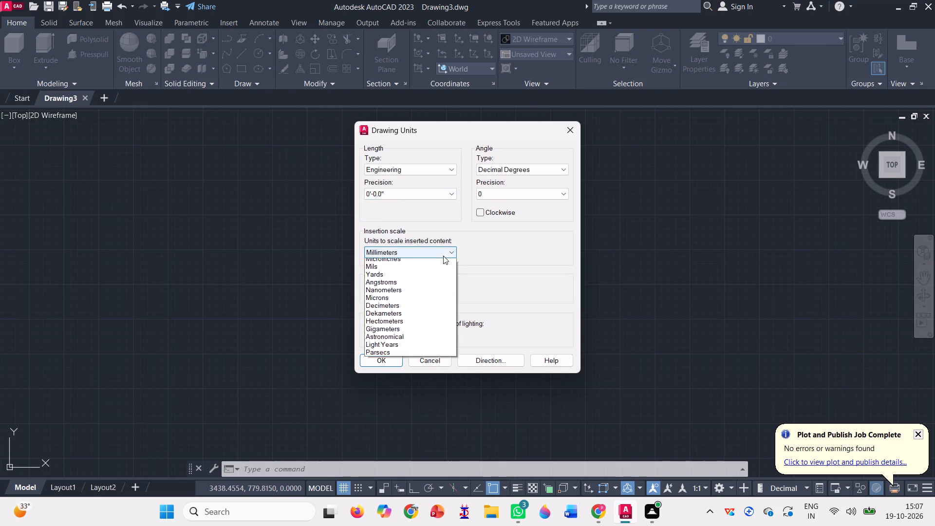
click(436, 276)
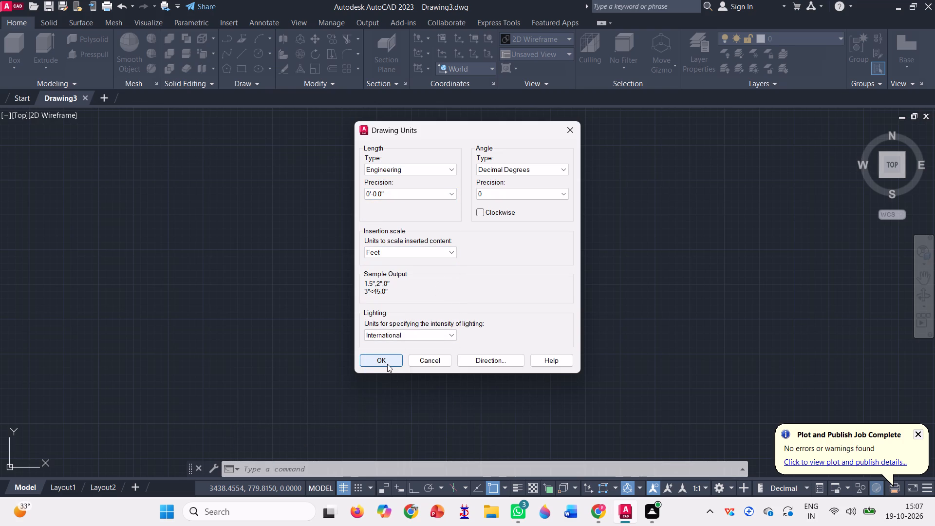
click(387, 364)
click(509, 289)
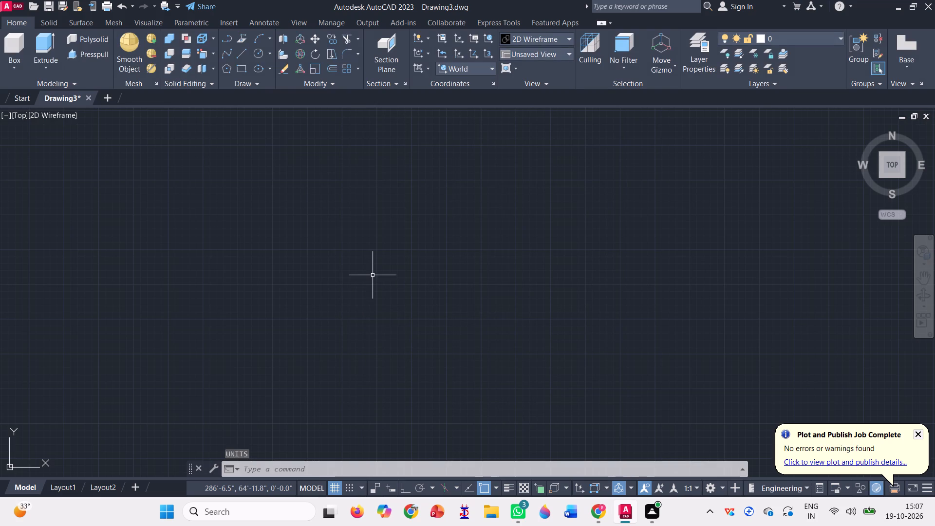
Modify the Standard dimension style's primary units to Engineering format with 0'-0.0" precision.
text(dims)
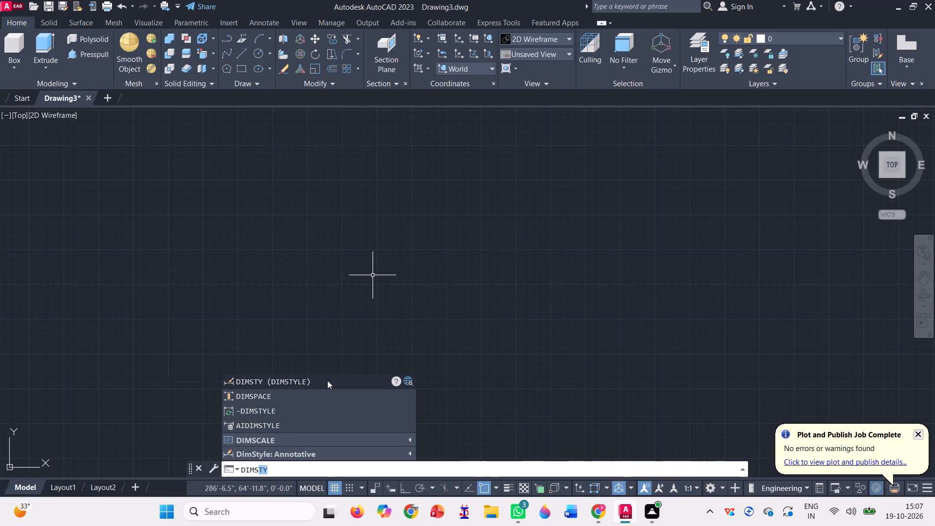
click(327, 380)
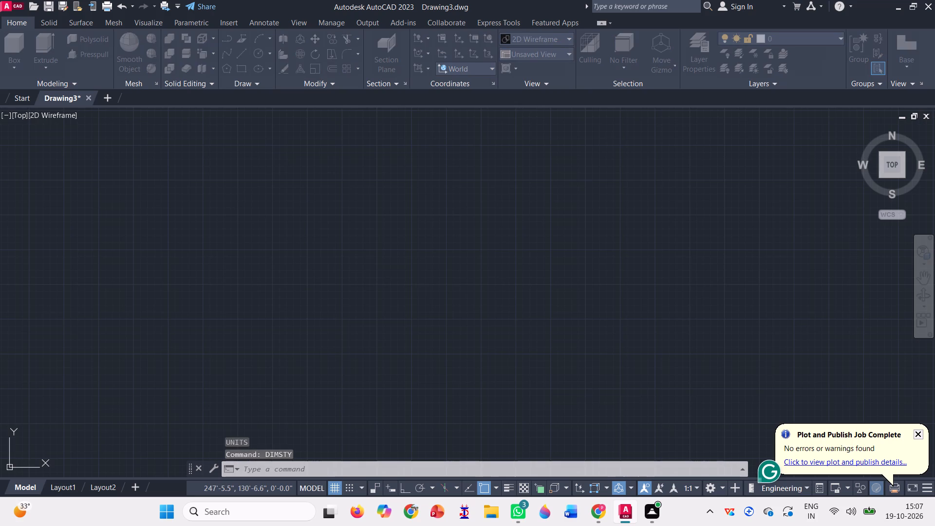
click(336, 208)
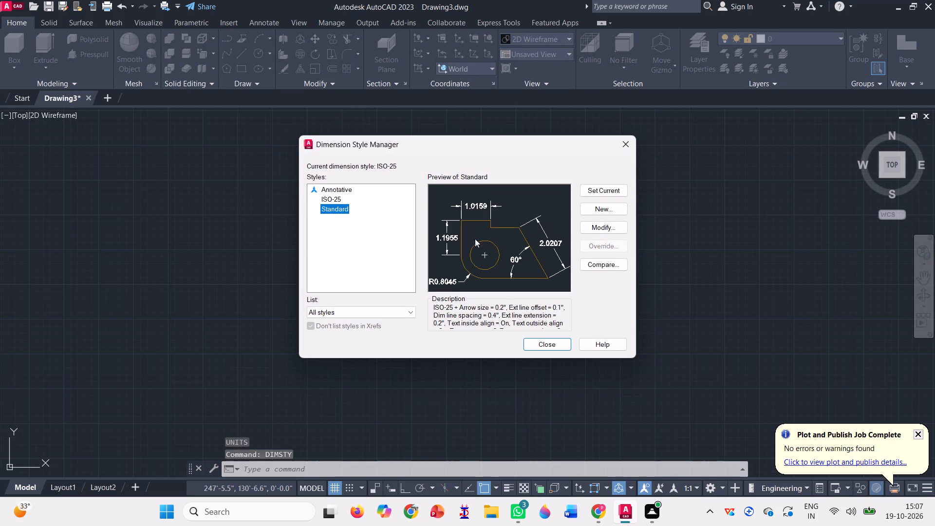
click(602, 230)
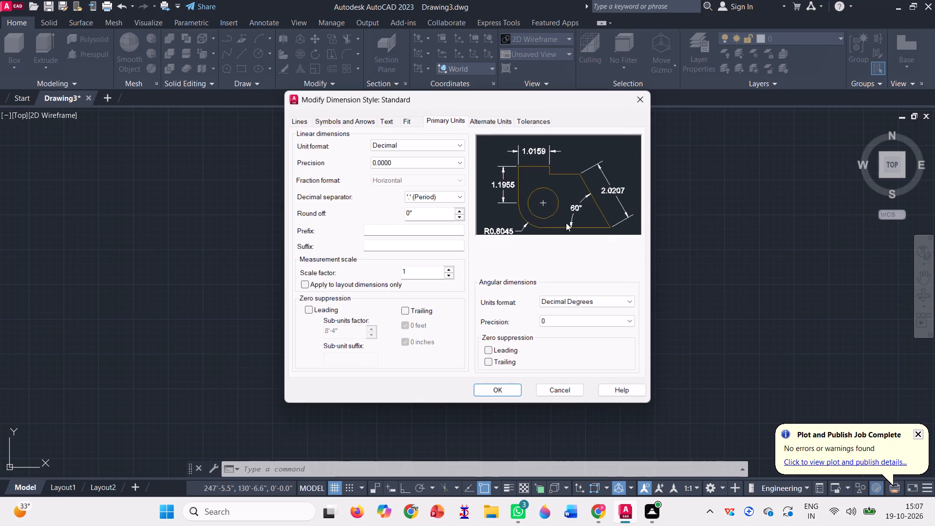
click(445, 137)
click(445, 143)
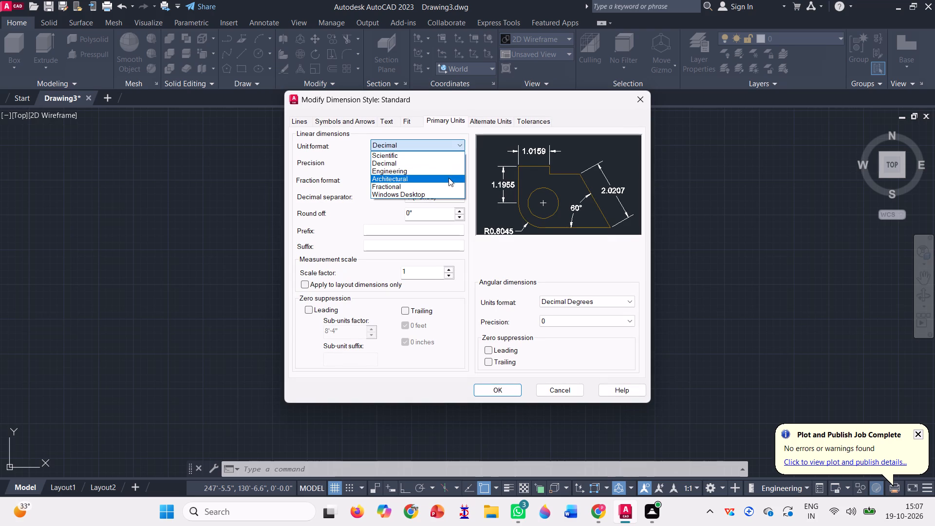
click(445, 171)
click(453, 165)
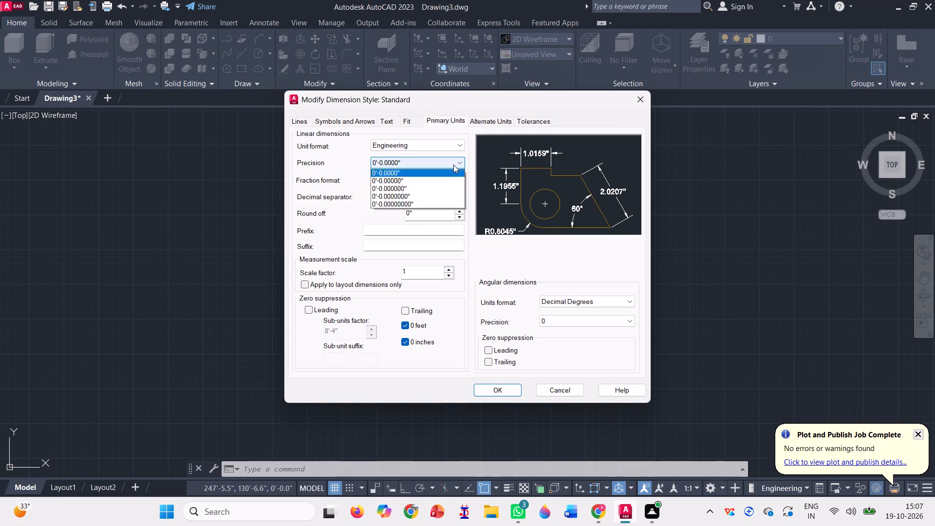
click(437, 177)
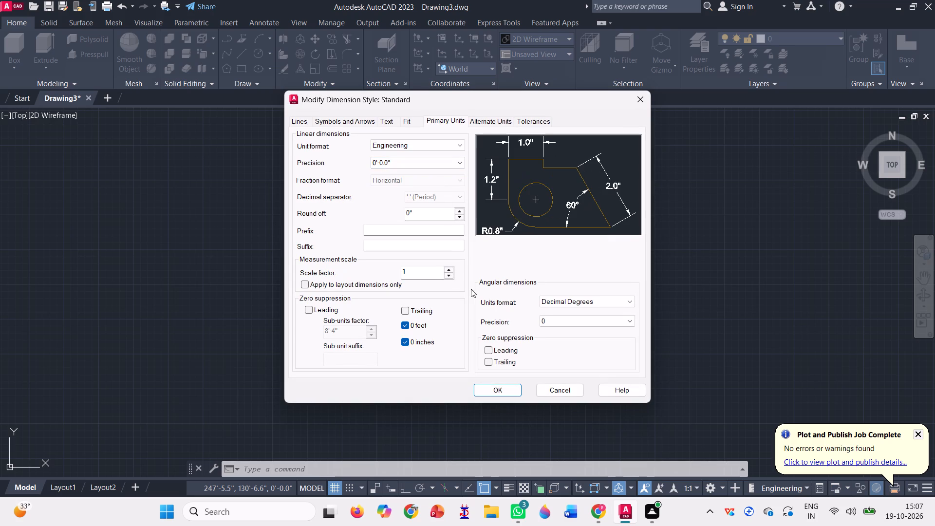
click(505, 388)
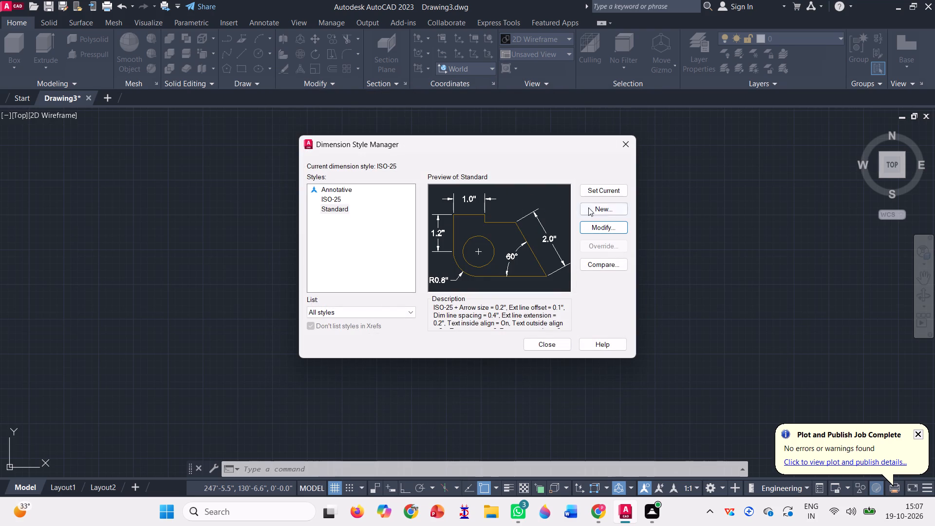
Make the Standard dimension style current and close the Dimension Style Manager.
click(598, 188)
click(598, 188)
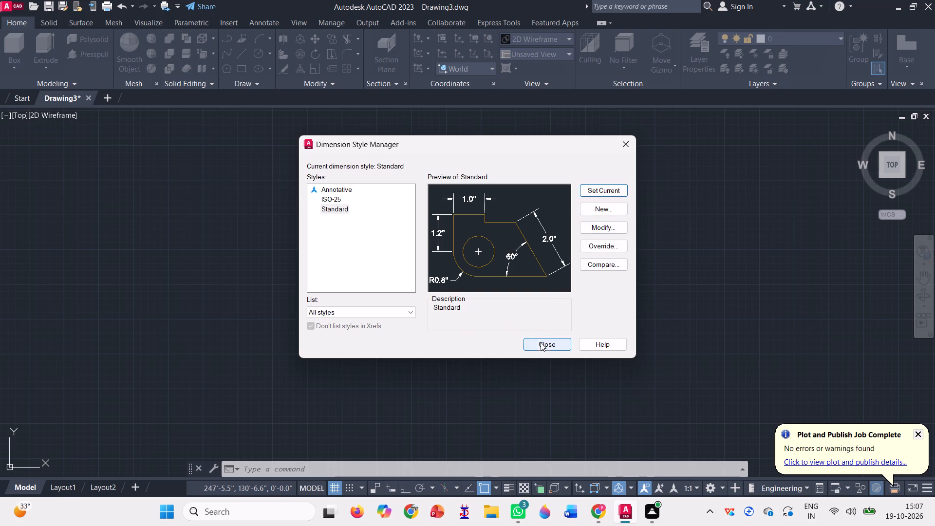
click(541, 342)
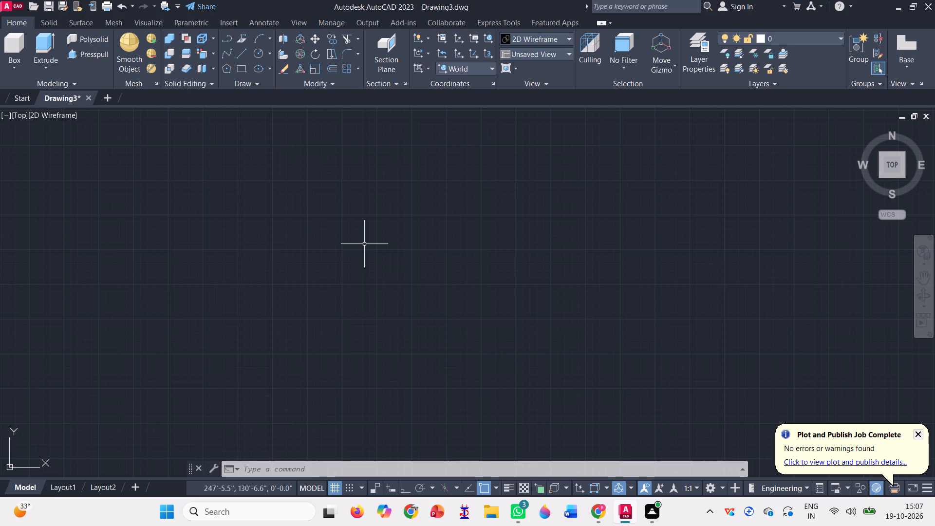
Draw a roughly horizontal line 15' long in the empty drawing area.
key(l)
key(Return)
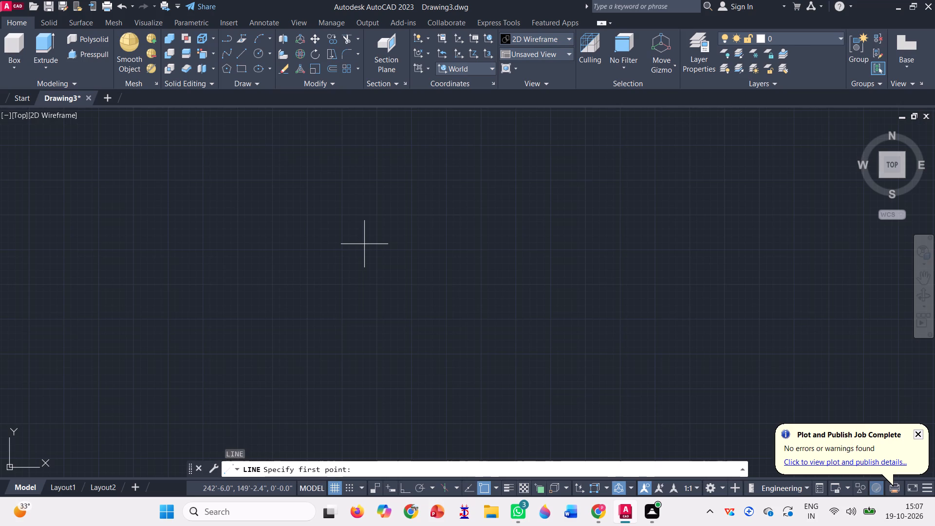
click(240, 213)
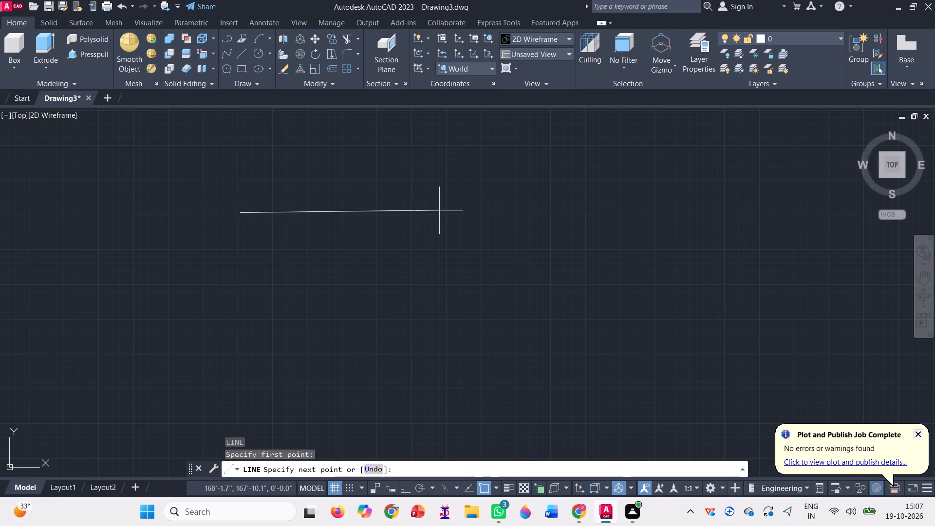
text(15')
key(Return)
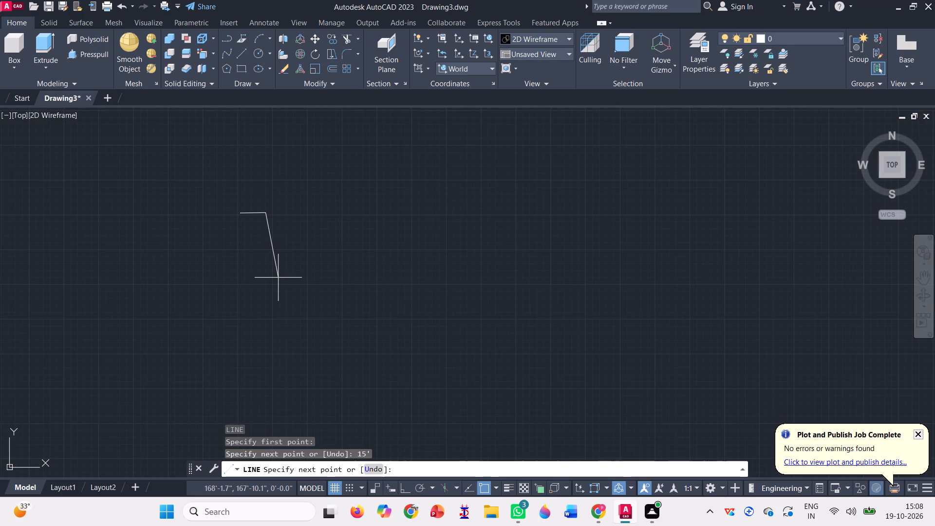
Turn on Ortho mode and end the Line command without adding another segment.
key(F8)
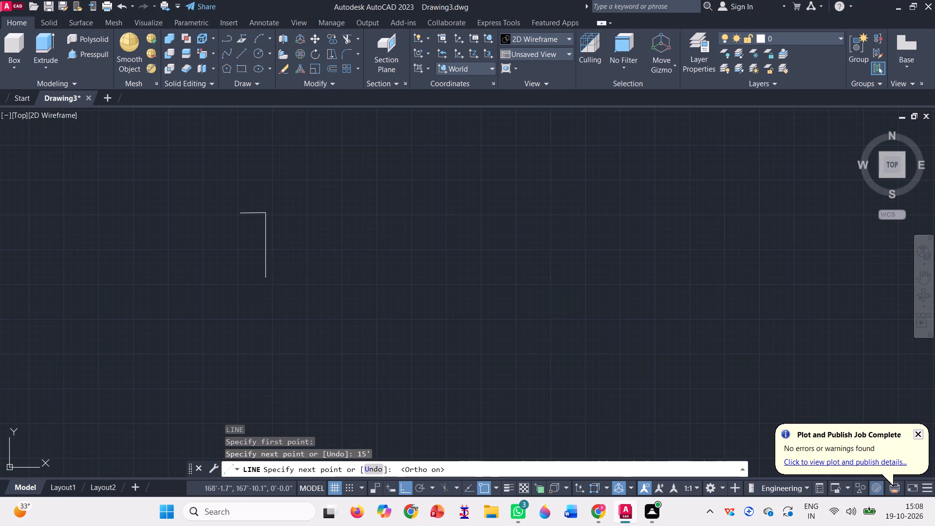
scroll(240, 189, up, 3)
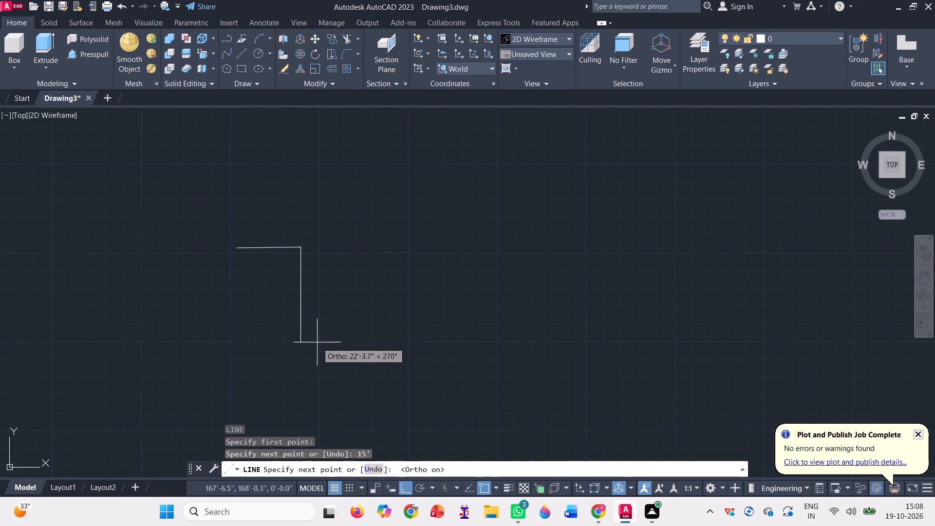
scroll(281, 257, up, 3)
scroll(342, 317, down, 1)
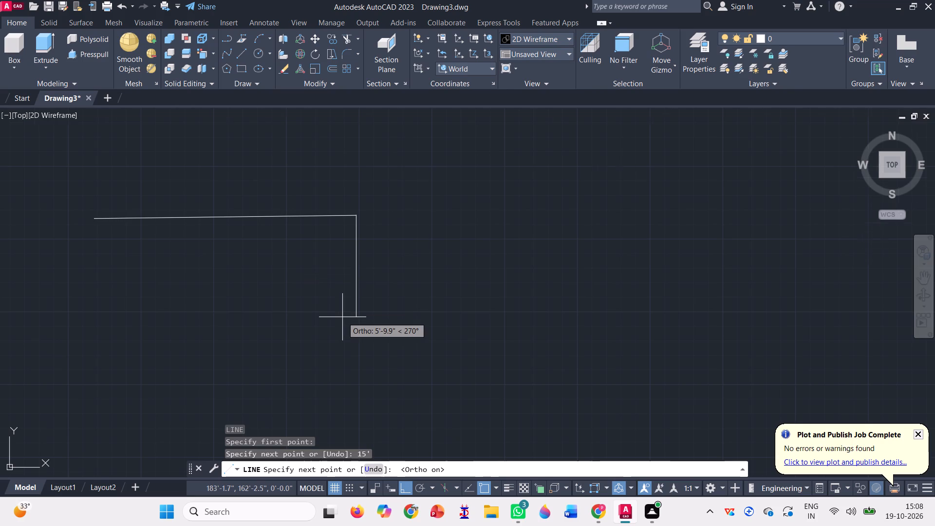
scroll(342, 317, down, 2)
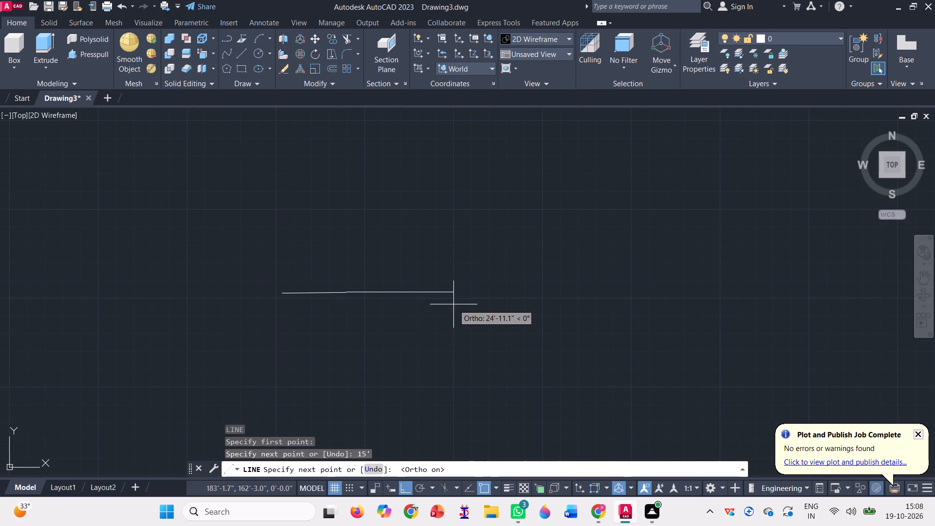
key(Escape)
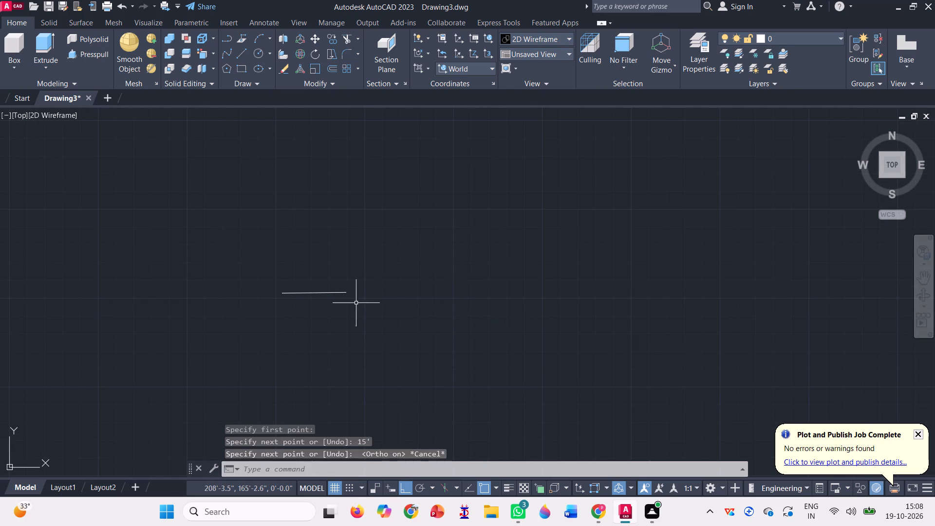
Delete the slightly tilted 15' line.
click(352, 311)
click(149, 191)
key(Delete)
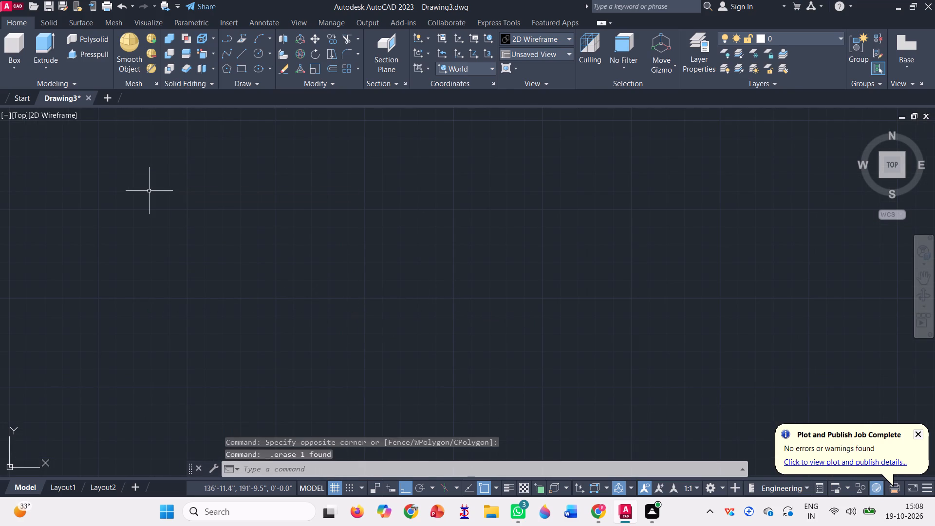
Draw a horizontal line 15' long with Ortho mode on.
click(249, 55)
click(248, 209)
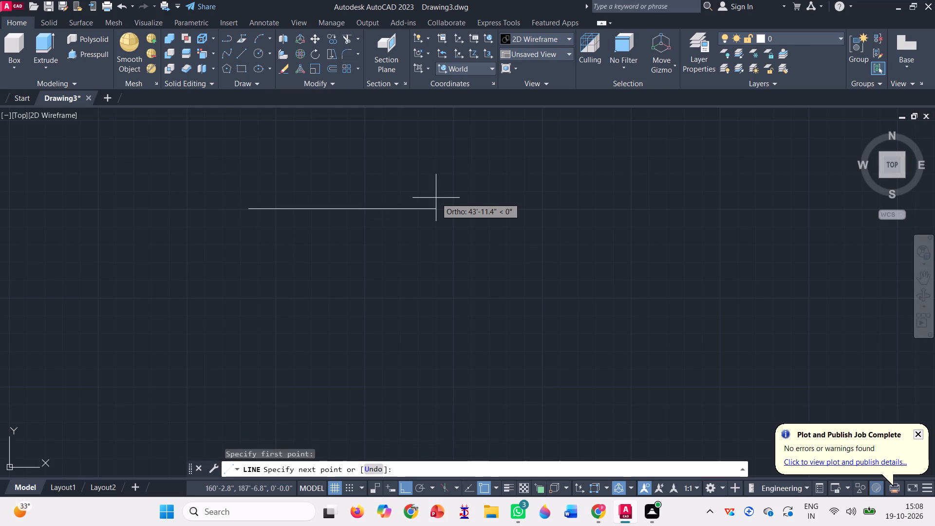
text(15')
key(Return)
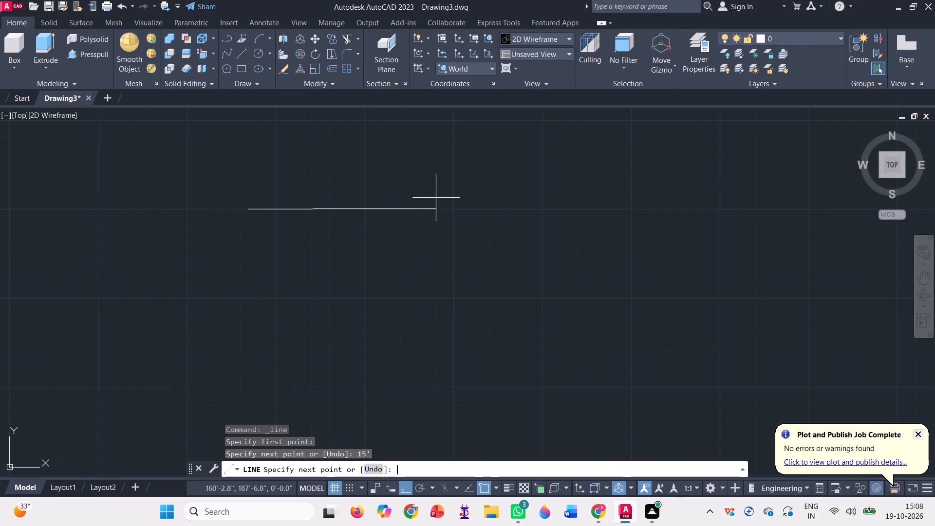
key(Escape)
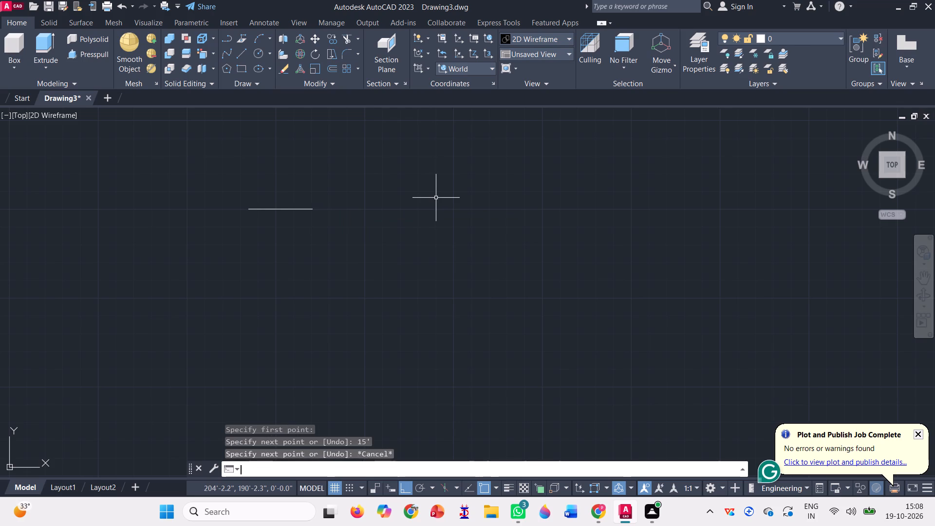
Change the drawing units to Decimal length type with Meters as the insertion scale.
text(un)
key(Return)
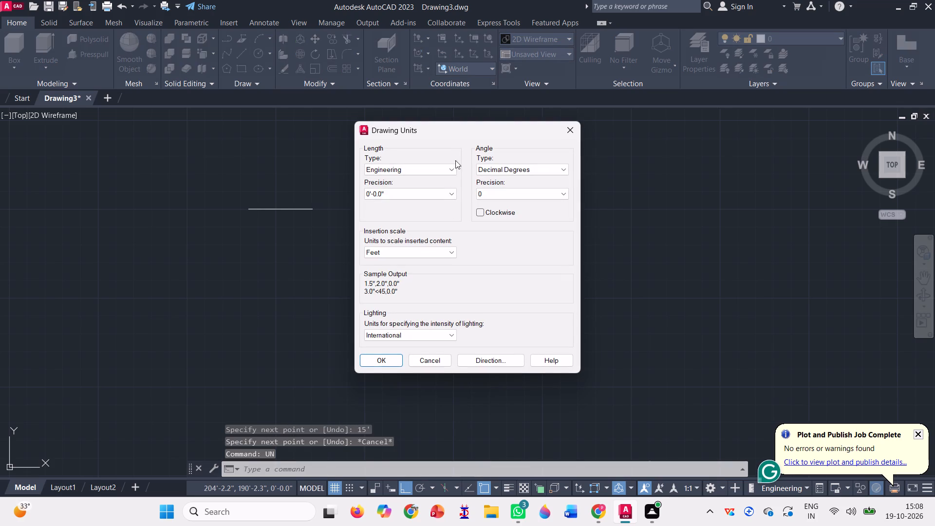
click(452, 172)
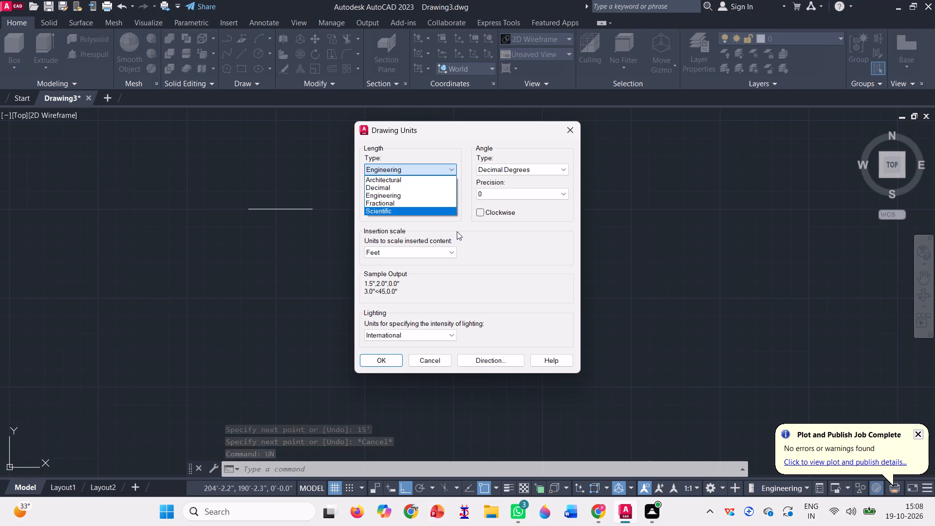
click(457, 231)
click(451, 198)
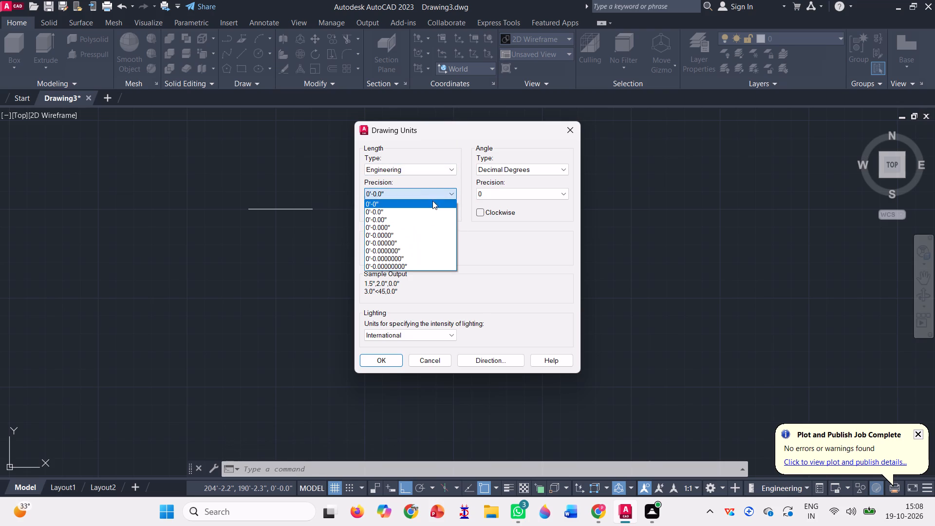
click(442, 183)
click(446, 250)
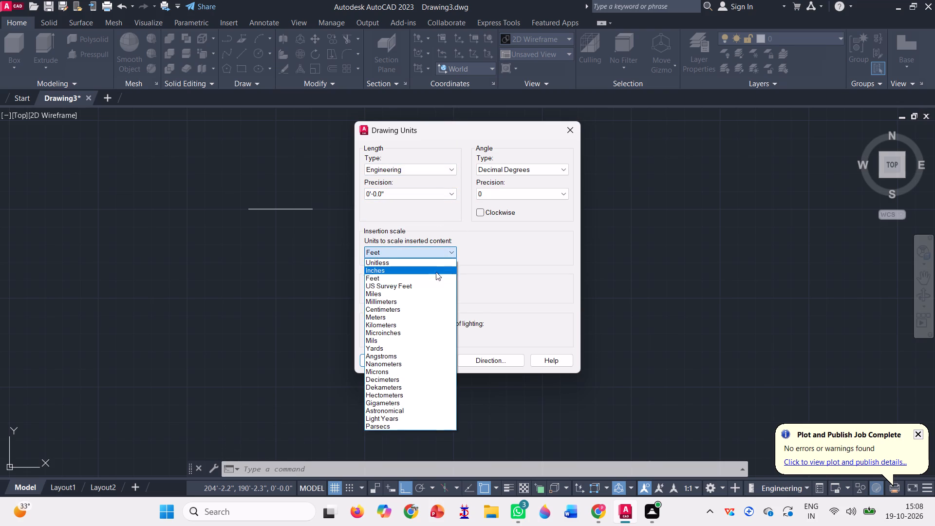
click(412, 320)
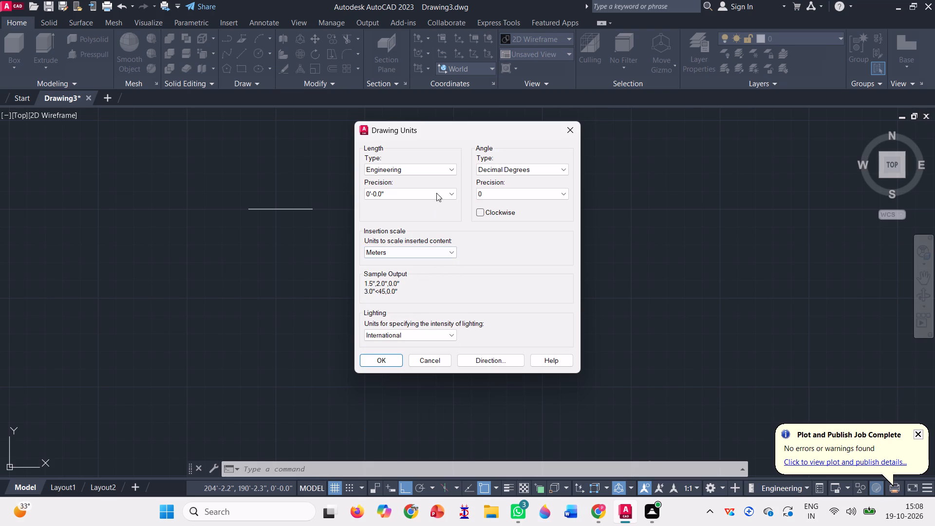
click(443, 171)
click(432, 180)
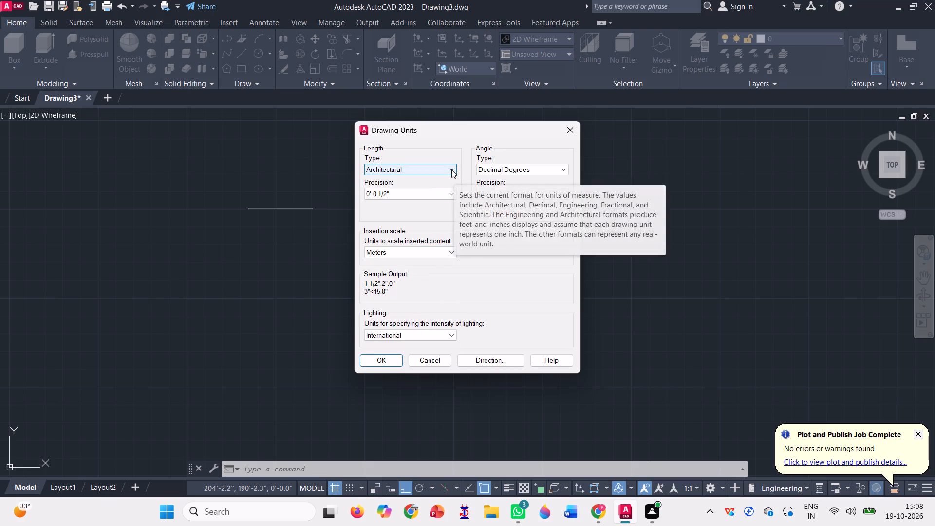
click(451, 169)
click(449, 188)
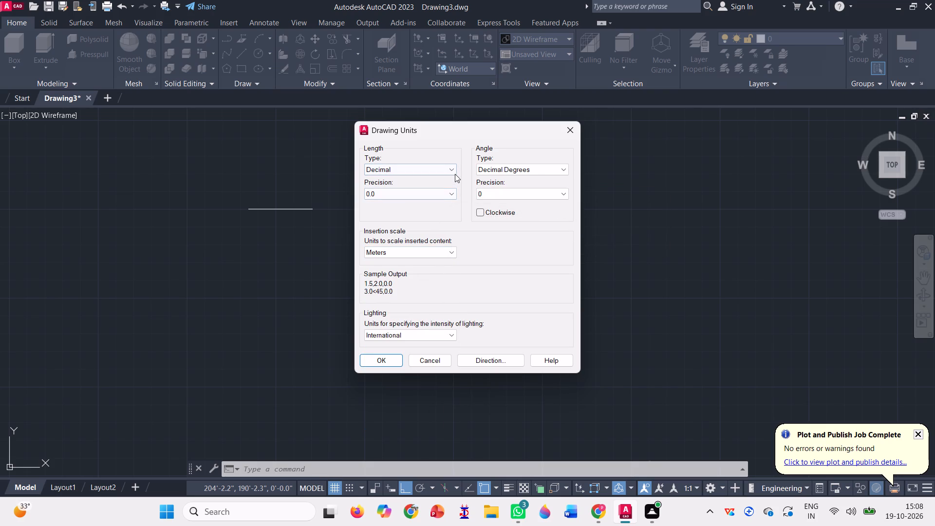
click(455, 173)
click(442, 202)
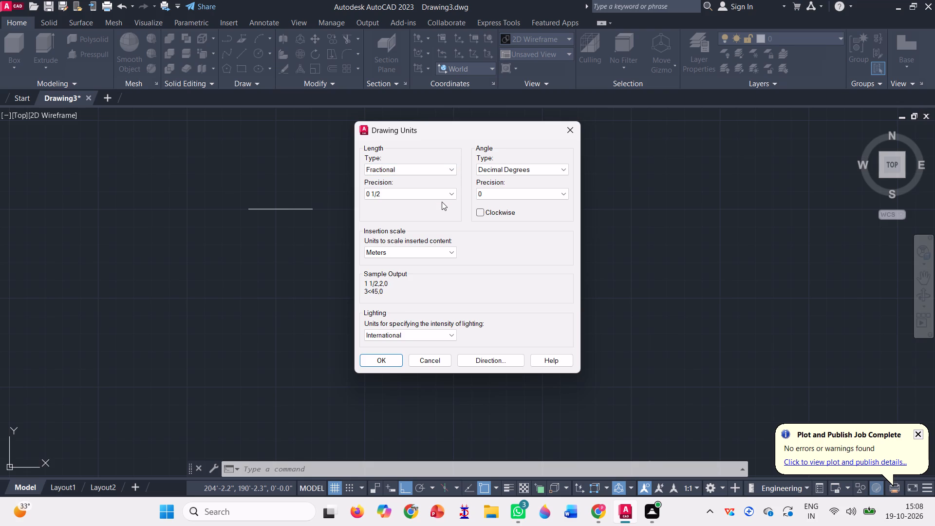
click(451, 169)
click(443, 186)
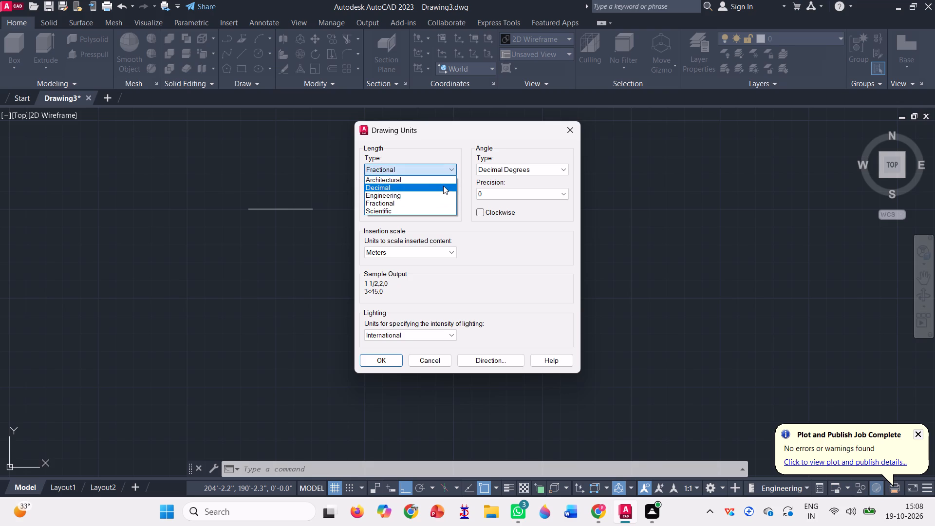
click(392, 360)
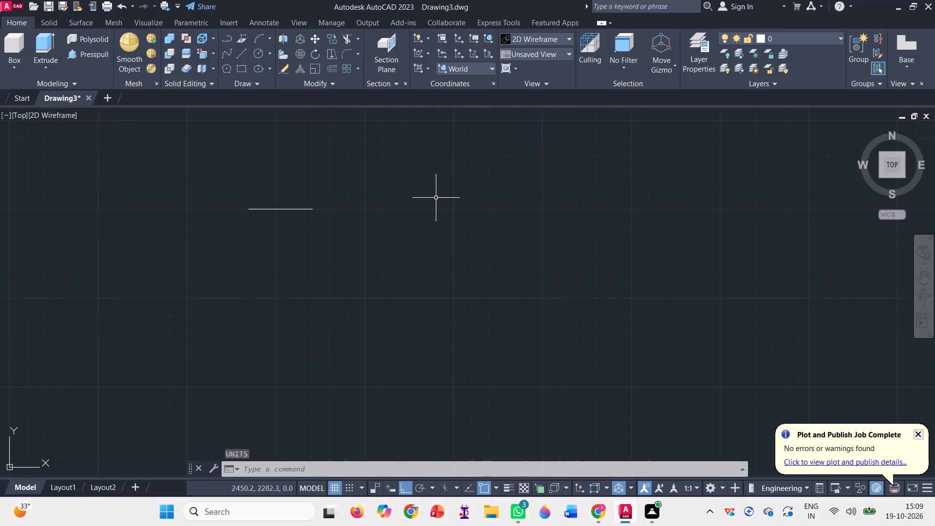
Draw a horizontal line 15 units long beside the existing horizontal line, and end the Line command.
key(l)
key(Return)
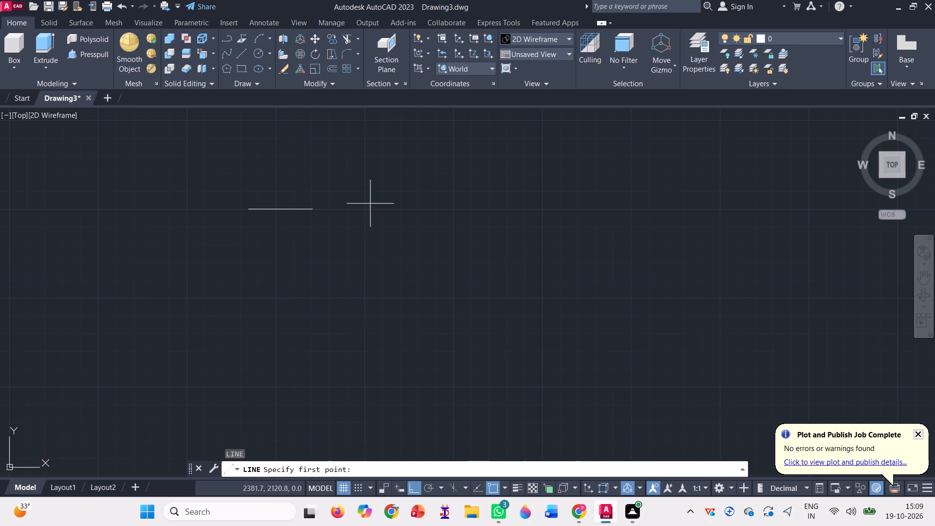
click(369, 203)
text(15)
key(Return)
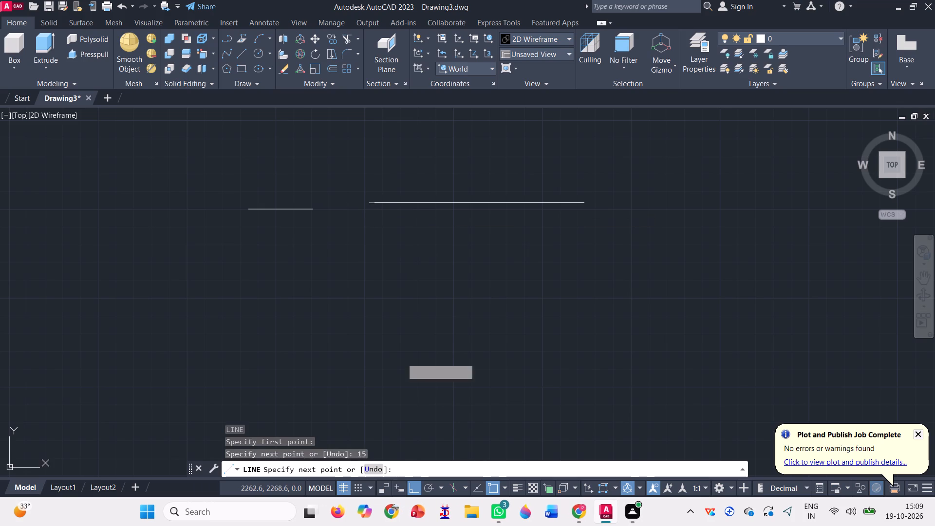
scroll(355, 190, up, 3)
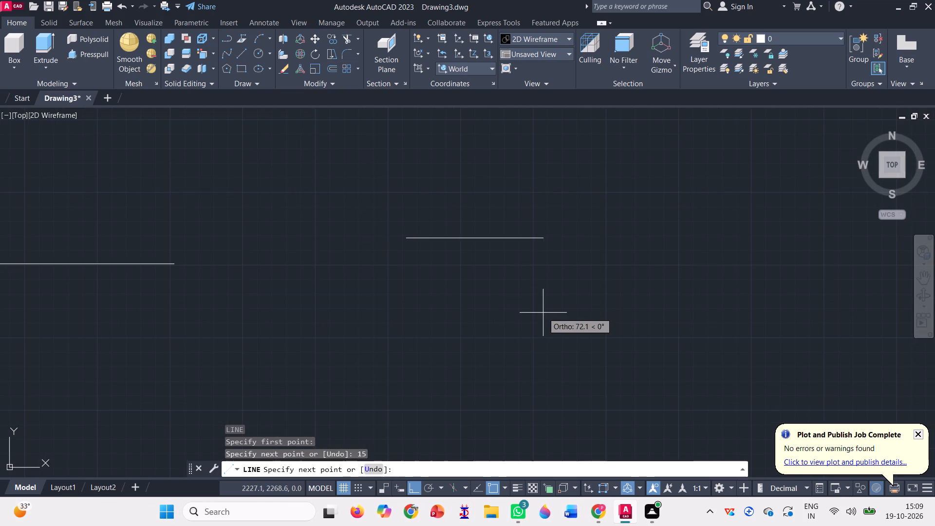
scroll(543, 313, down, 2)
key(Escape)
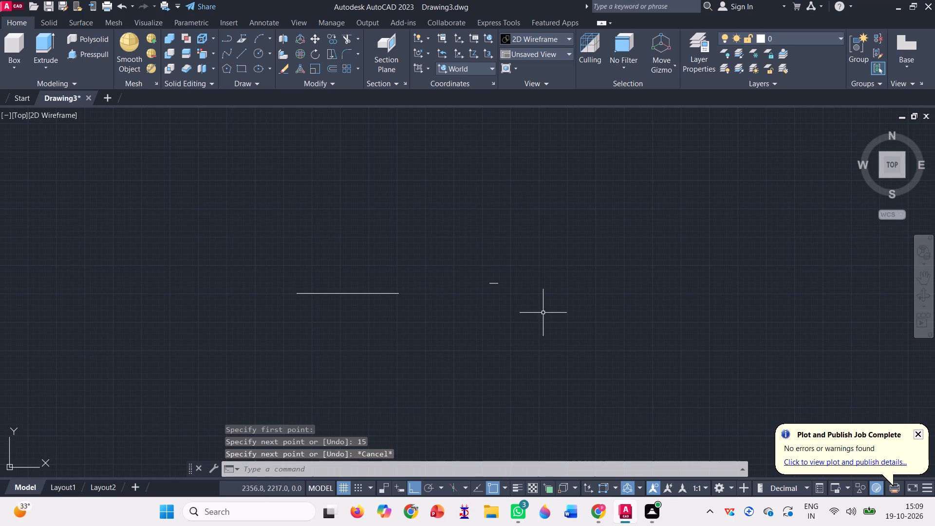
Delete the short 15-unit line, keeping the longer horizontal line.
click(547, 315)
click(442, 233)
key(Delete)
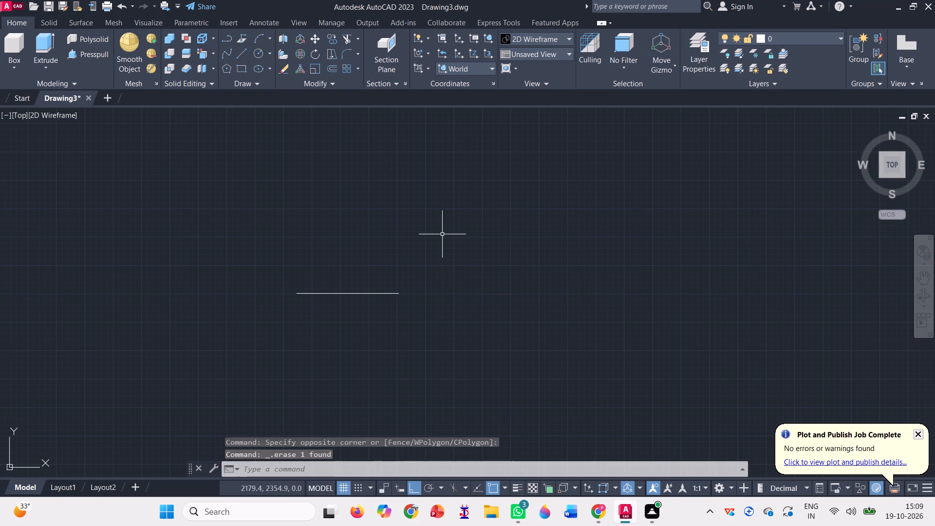
Set the drawing units to Engineering length type with Feet as the insertion scale, accepting the insert-units choice.
scroll(392, 220, down, 1)
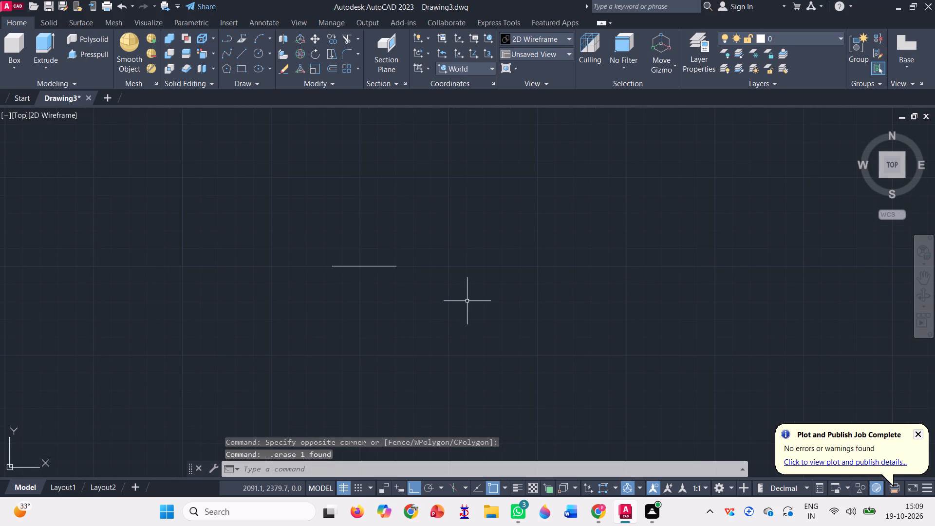
text(un)
key(Return)
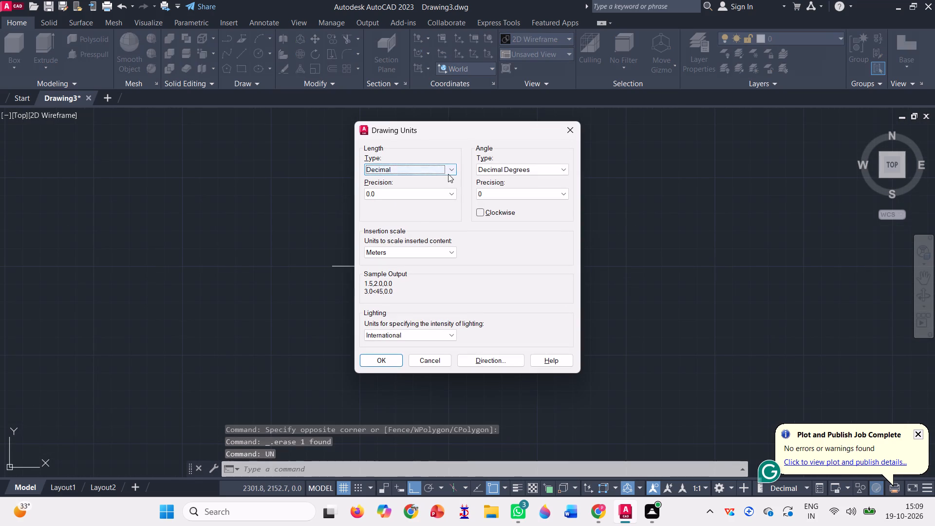
click(449, 173)
click(445, 197)
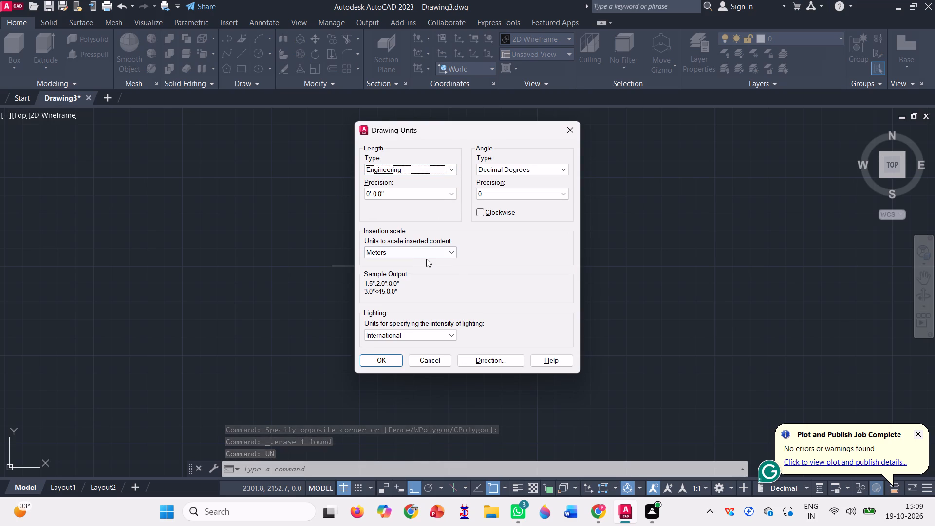
click(429, 255)
click(411, 279)
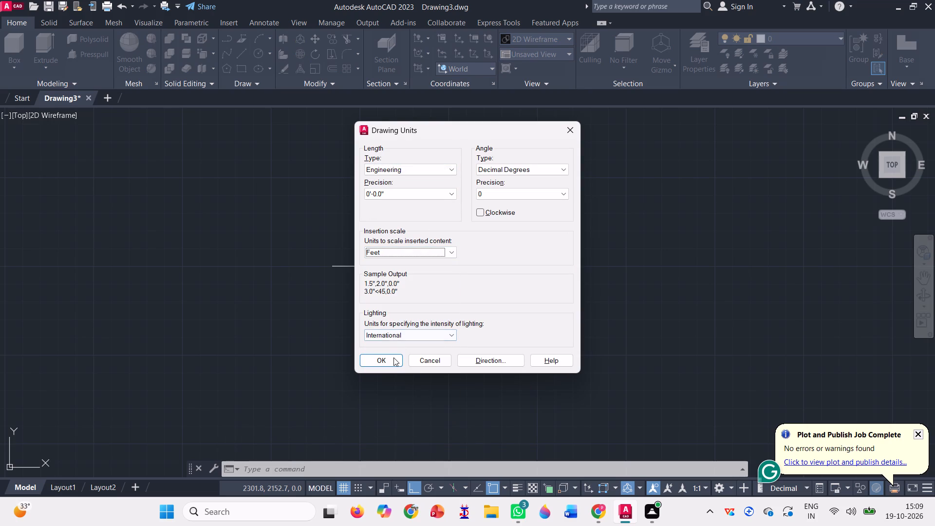
click(391, 358)
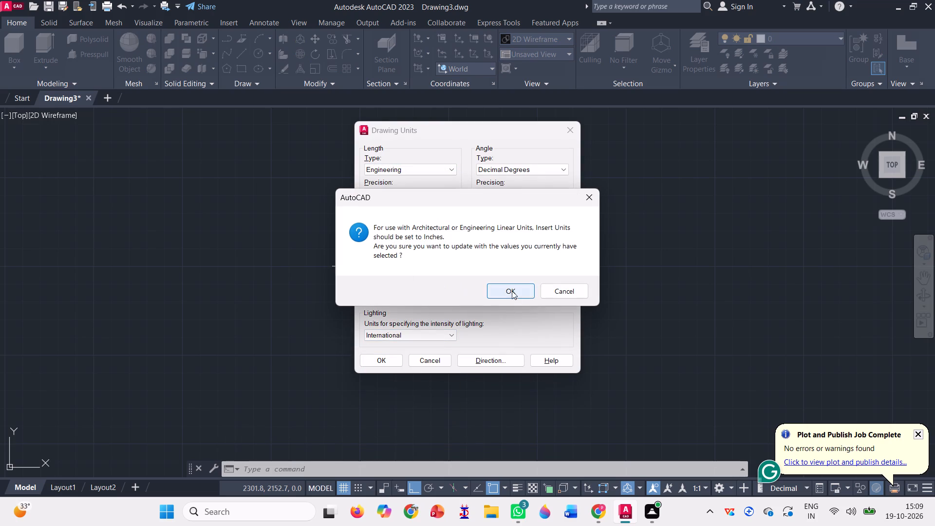
click(512, 291)
Complete a 15' by 12' rectangle from the horizontal line's right end: 12' down, 15' left, and up to its left end.
key(l)
key(Return)
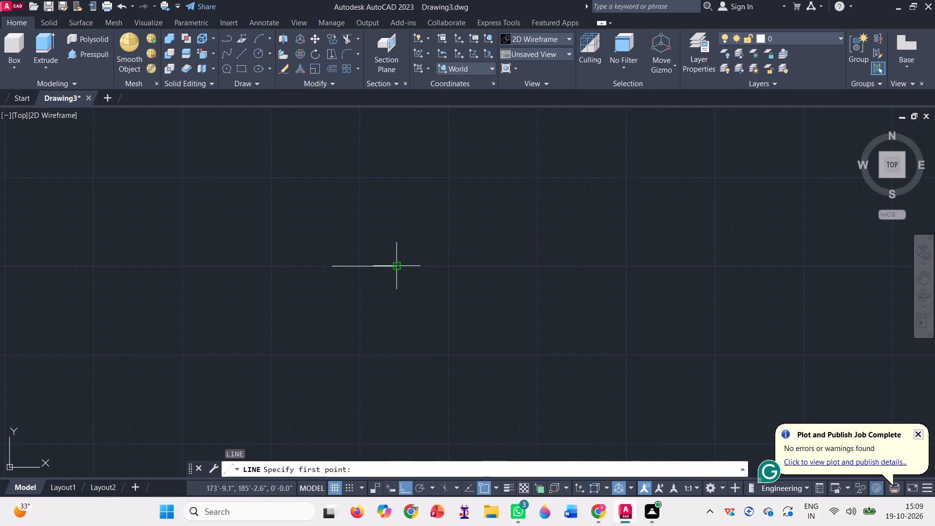
click(397, 266)
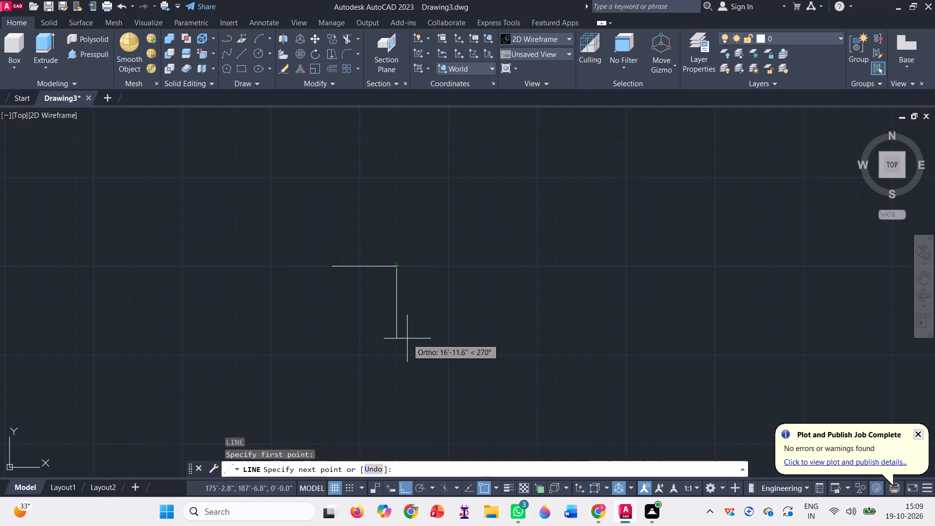
text(12')
key(Return)
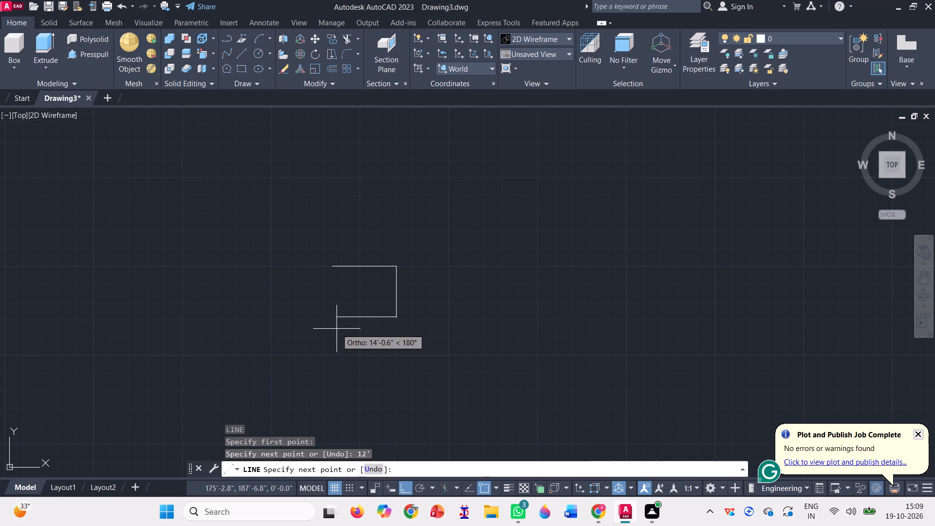
text(15')
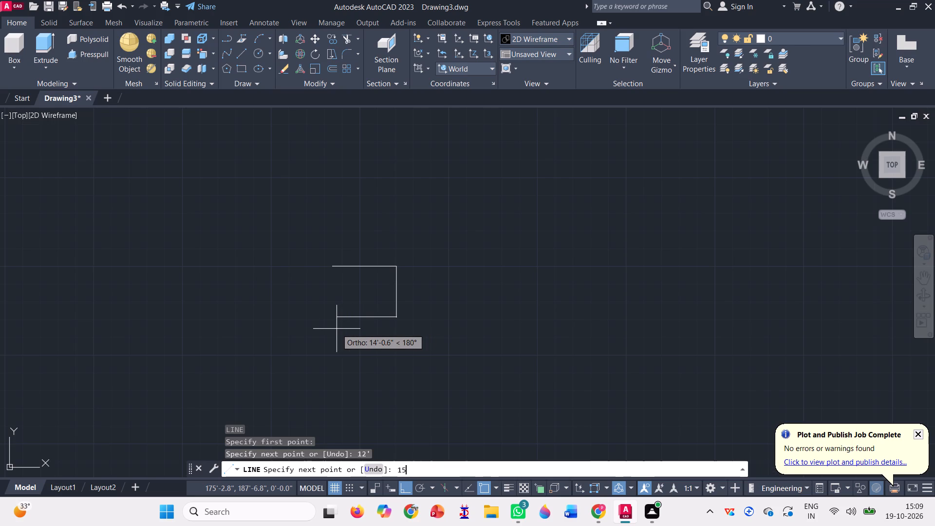
key(Return)
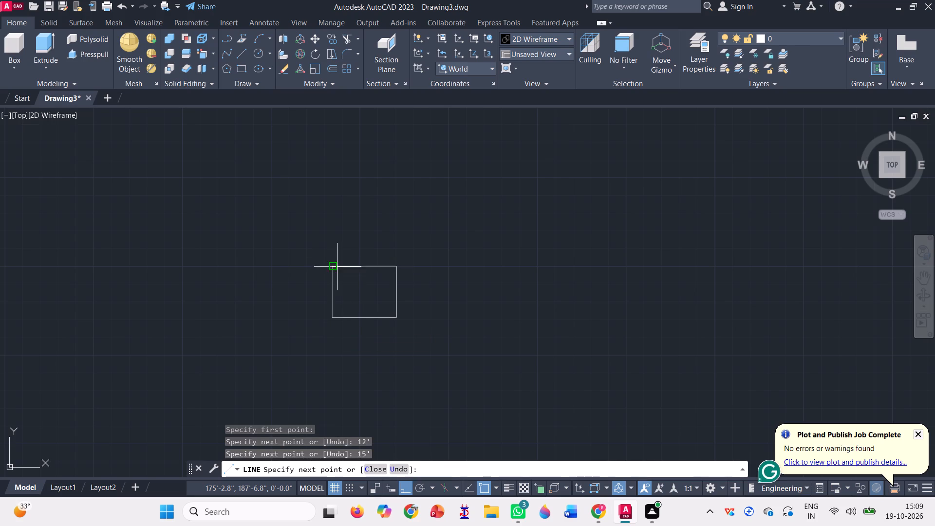
scroll(341, 272, up, 3)
click(300, 244)
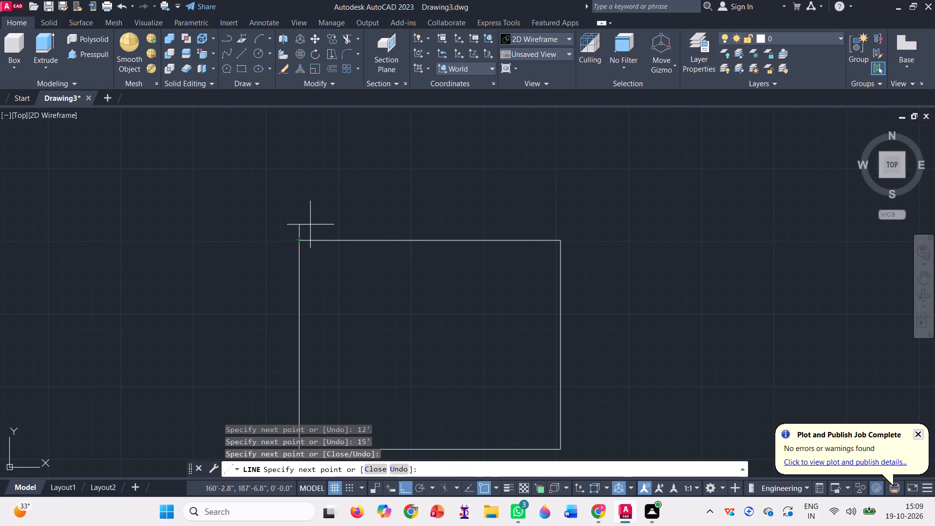
key(space)
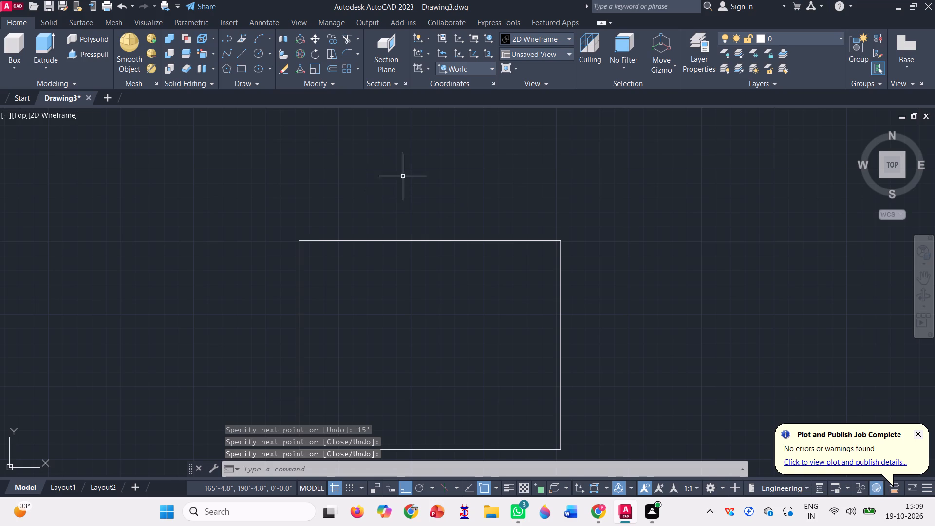
Join the rectangle's four lines into a single closed polyline.
scroll(459, 192, down, 1)
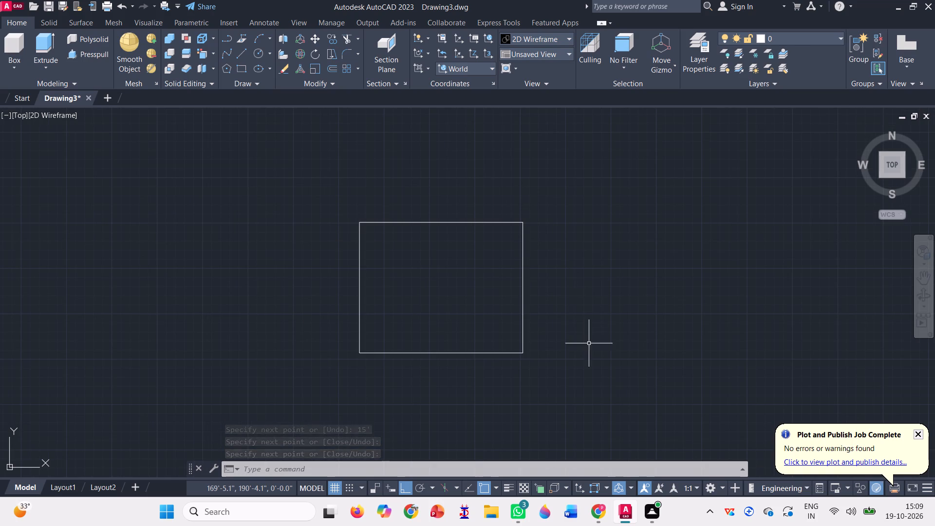
click(584, 387)
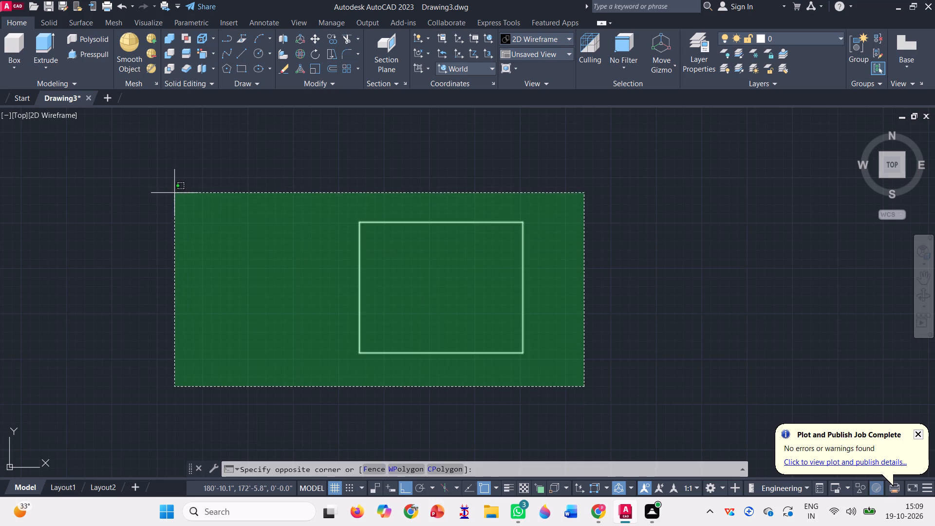
click(174, 193)
key(j)
key(Return)
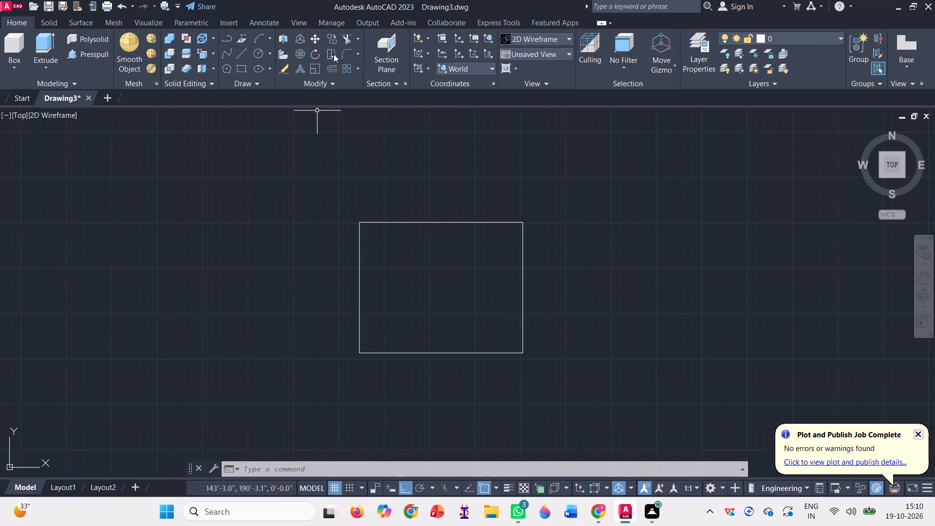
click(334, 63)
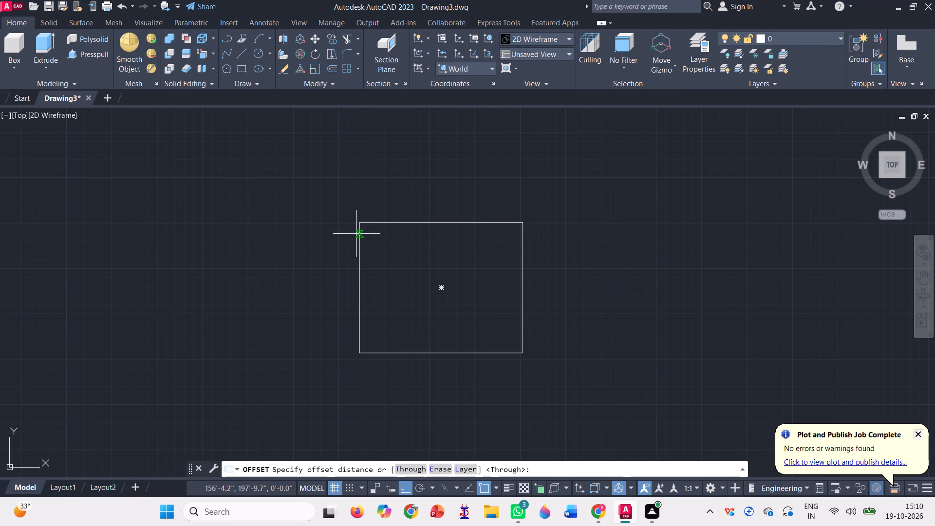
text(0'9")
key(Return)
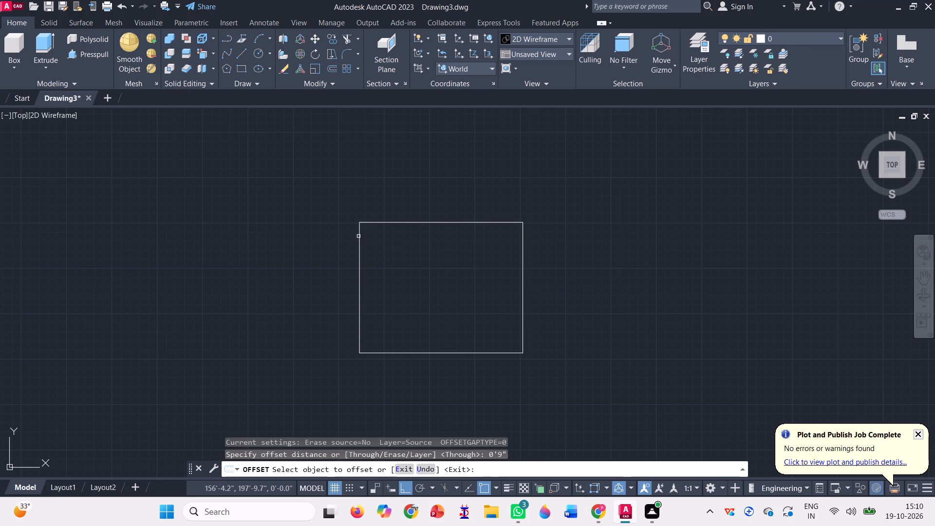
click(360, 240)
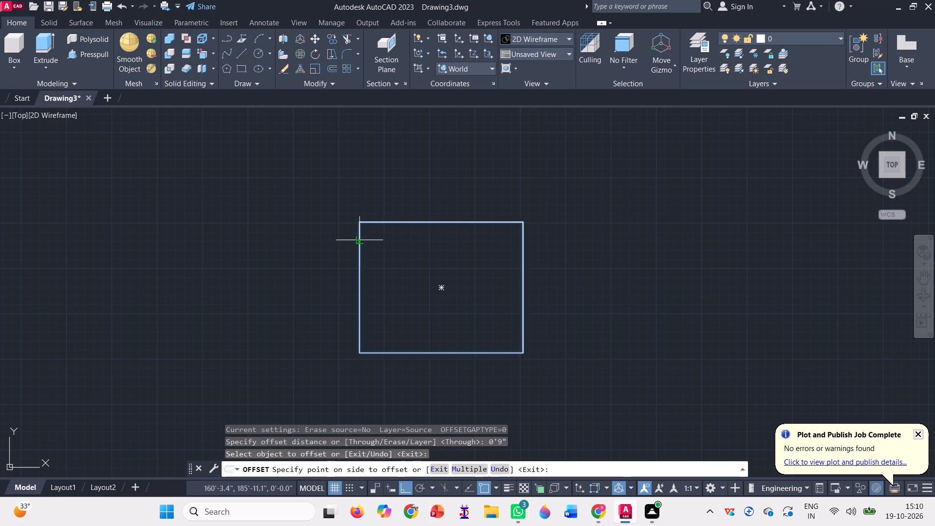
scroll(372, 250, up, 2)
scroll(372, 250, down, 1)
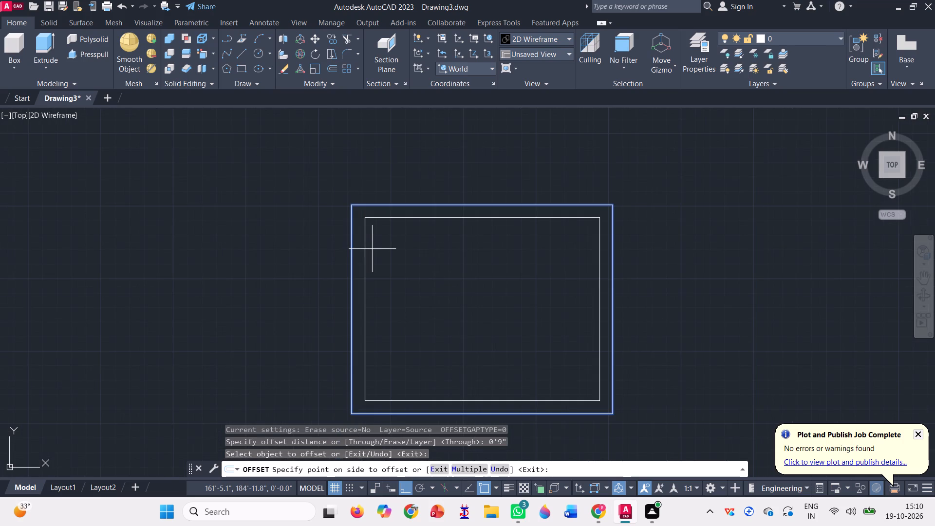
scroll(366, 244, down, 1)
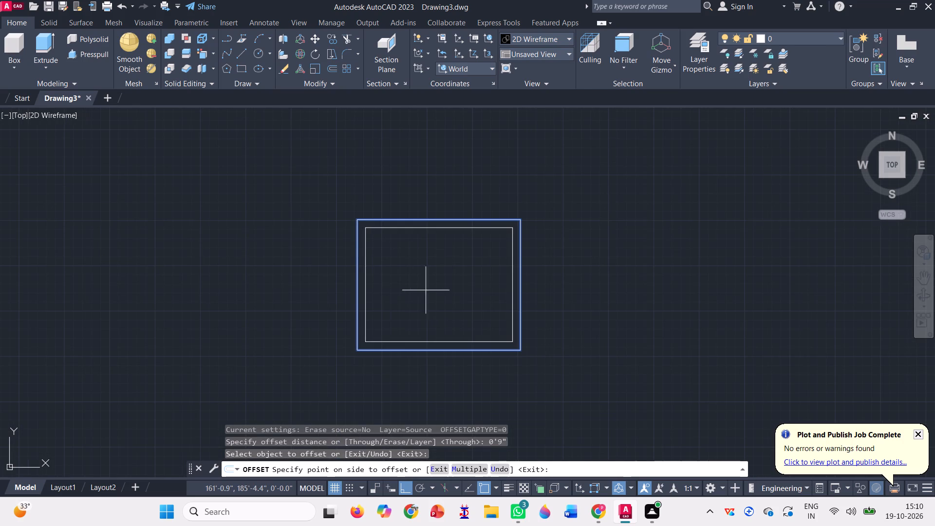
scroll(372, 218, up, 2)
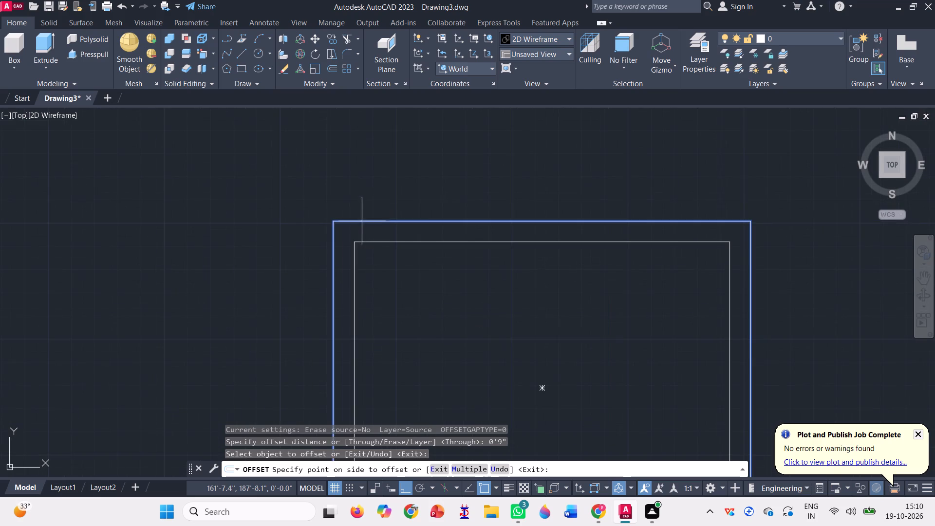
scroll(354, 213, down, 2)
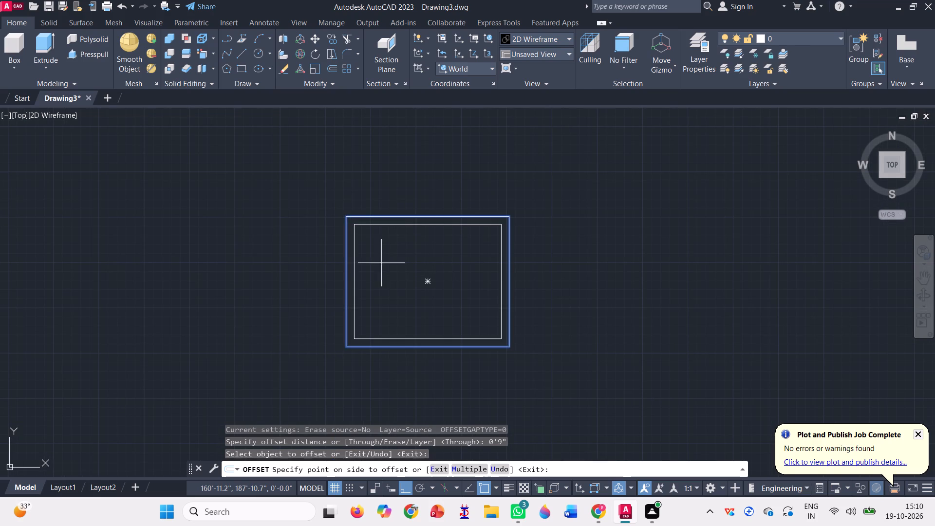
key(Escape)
Offset the 15' by 12' room rectangle inward by 0'4" to form the inner wall line.
click(333, 63)
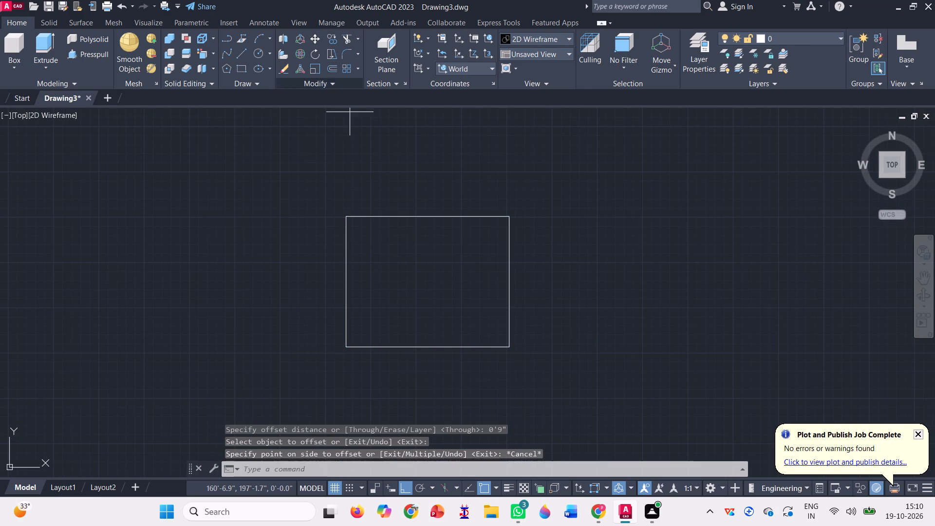
text(0')
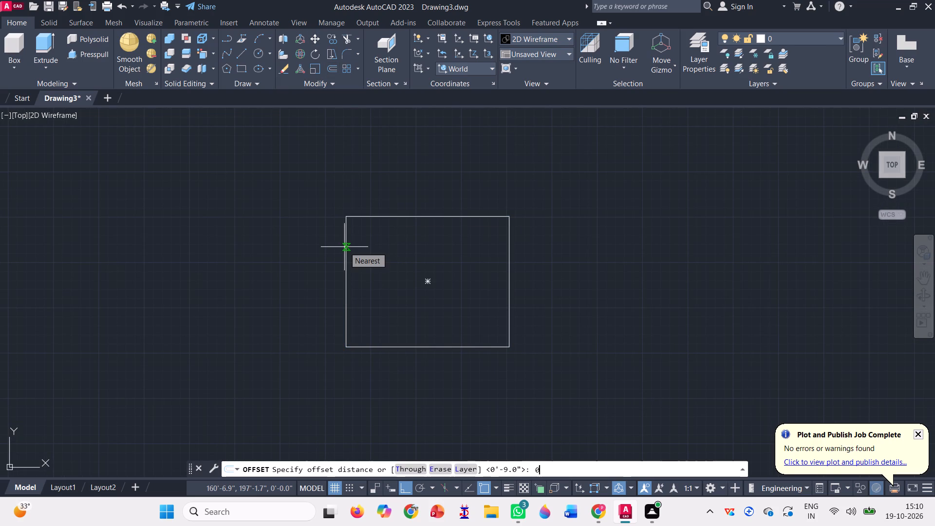
text(4")
key(Return)
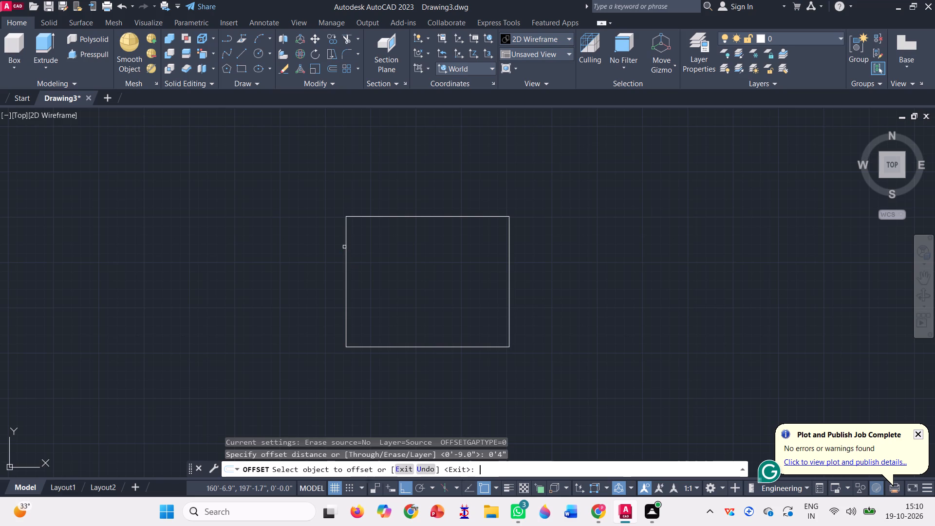
click(347, 235)
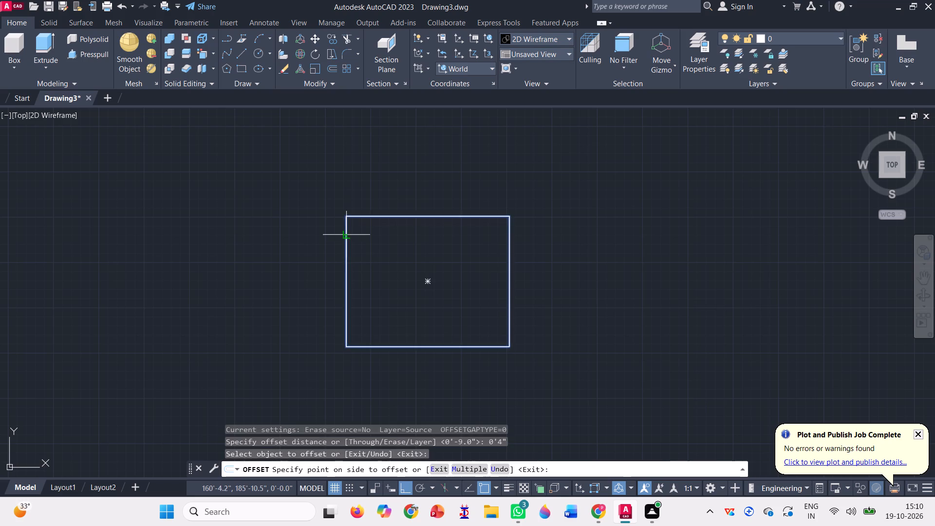
click(352, 240)
key(space)
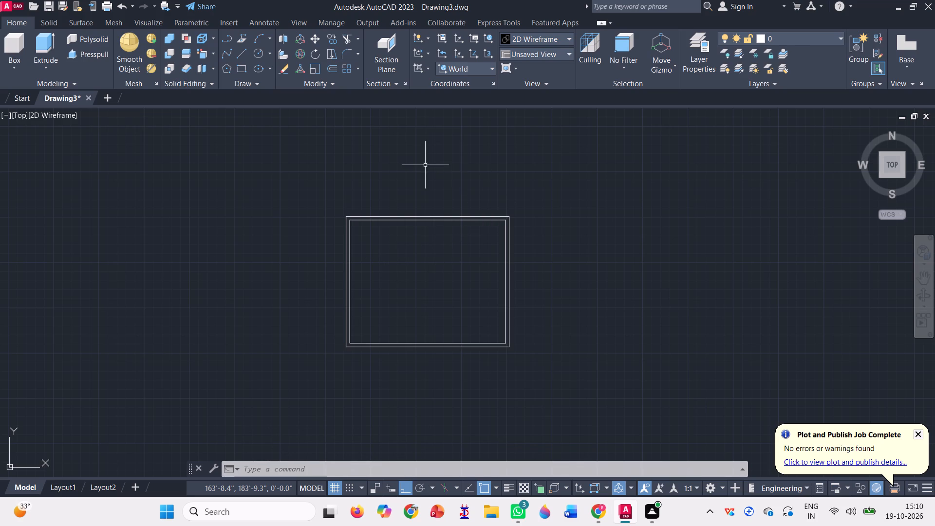
Draw lines from the inner wall's upper-left corner: 5' right, 3' down, and back left to the inner wall.
key(l)
key(Return)
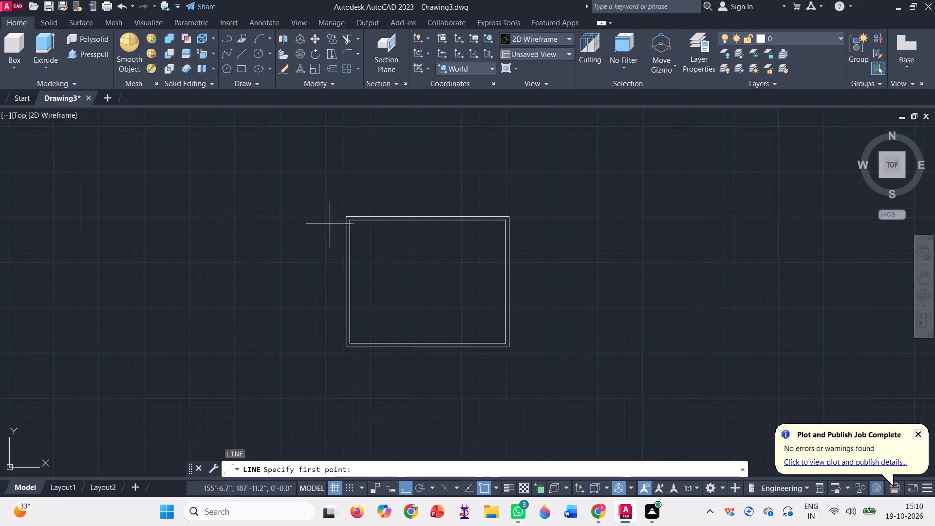
scroll(345, 265, up, 1)
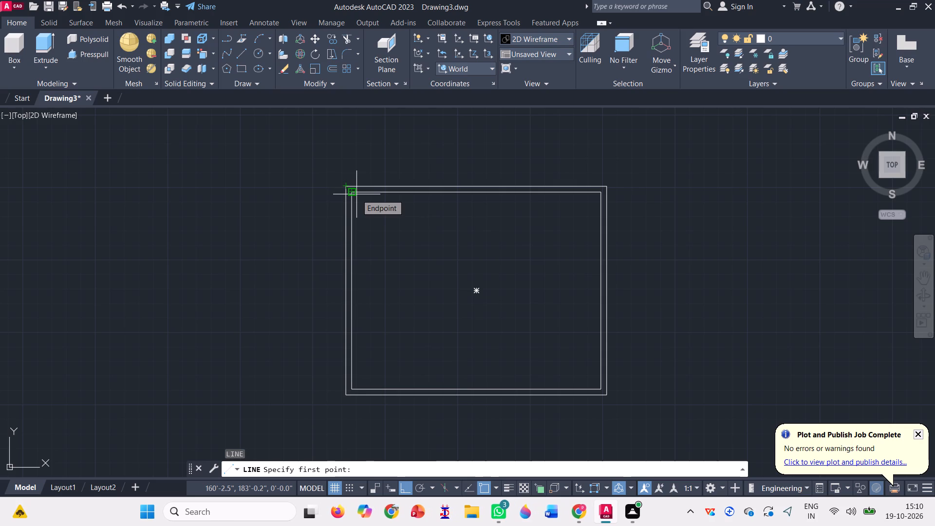
click(352, 193)
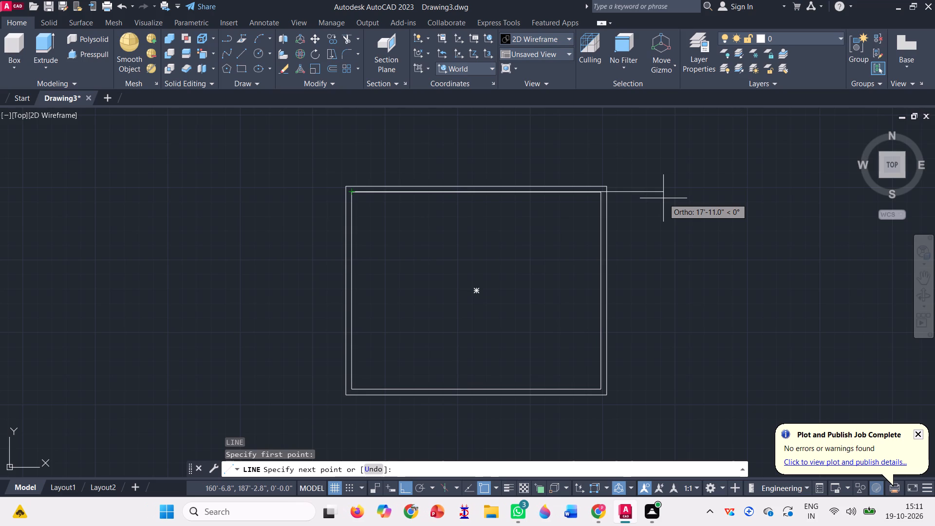
text(5')
key(Return)
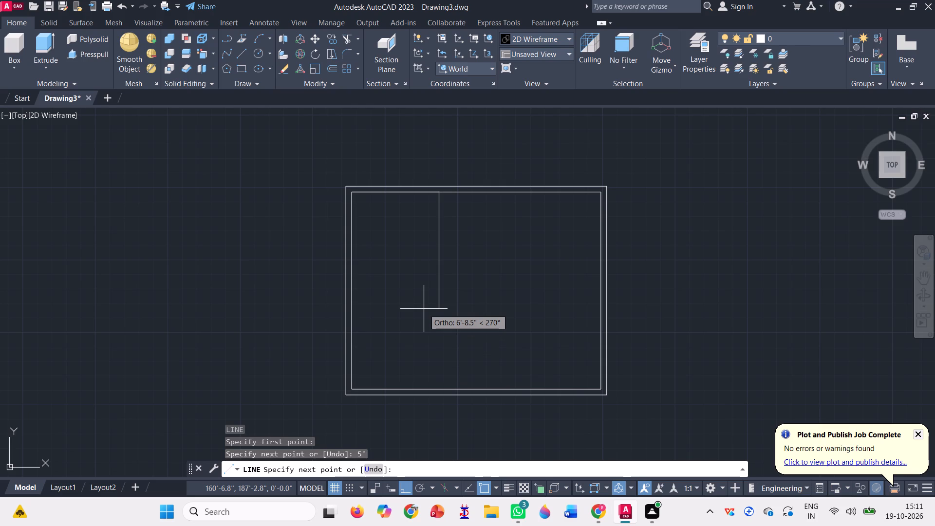
text(3')
key(Return)
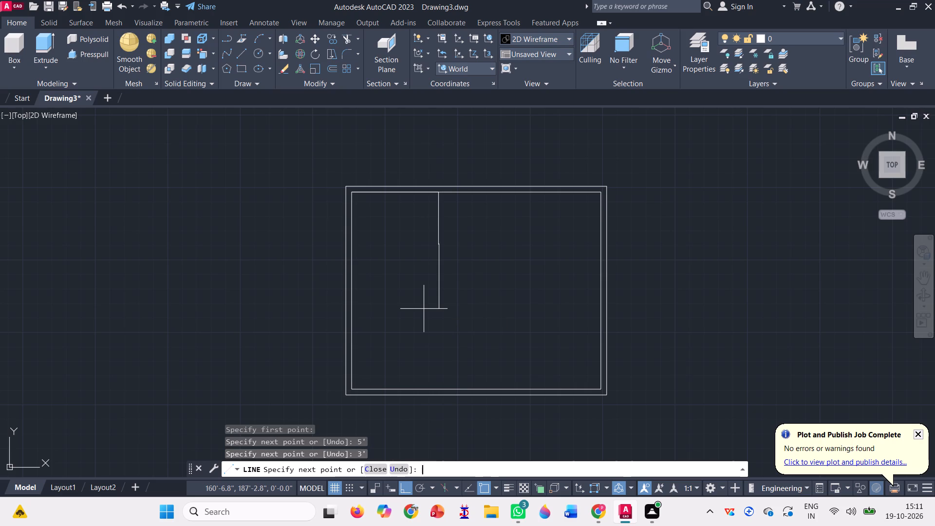
click(353, 246)
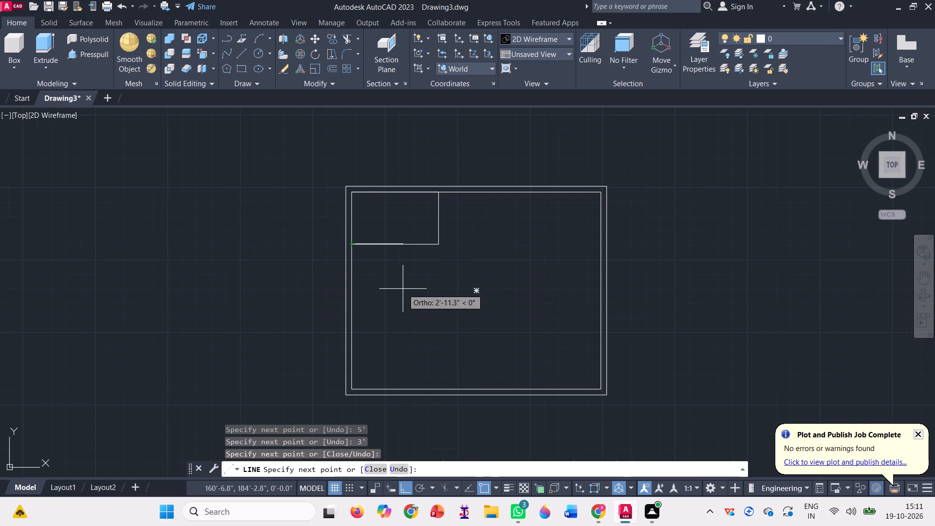
key(space)
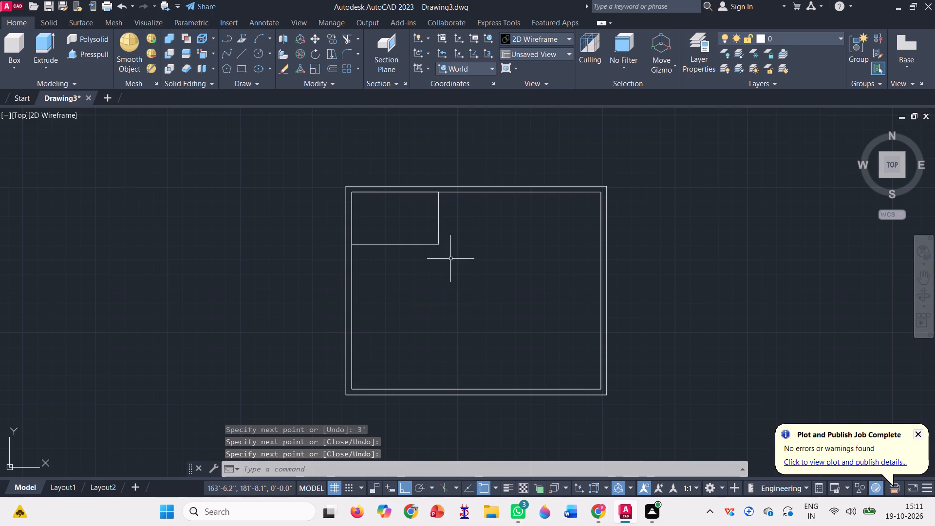
Join the 3' vertical and 5' lower horizontal lines of the upper-left compartment into one polyline.
click(451, 259)
click(418, 215)
key(j)
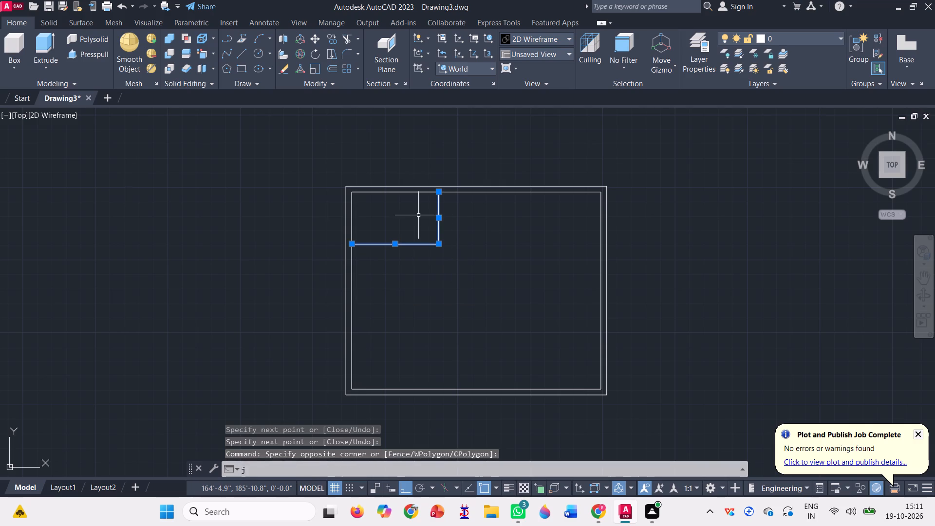
key(Return)
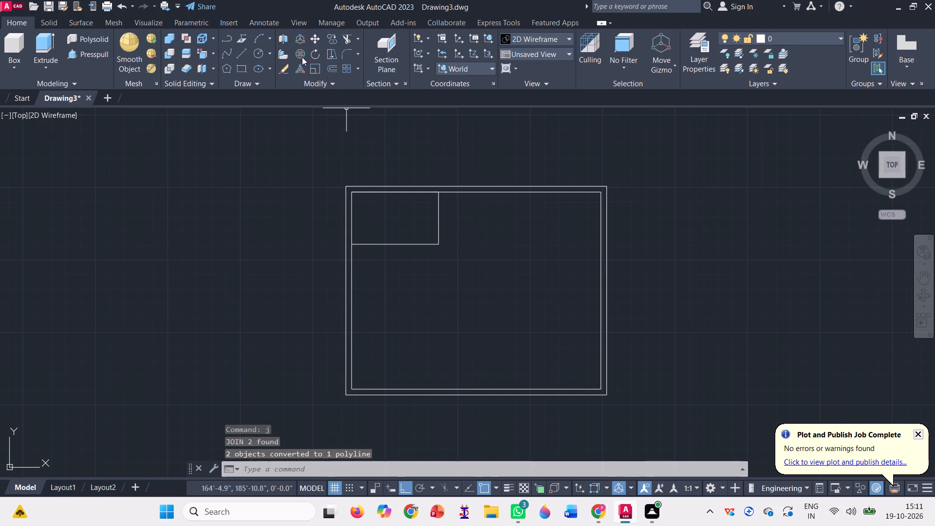
Offset the joined L-shaped polyline outward by 0'1" to give the upper-left compartment's partition its thickness.
click(332, 64)
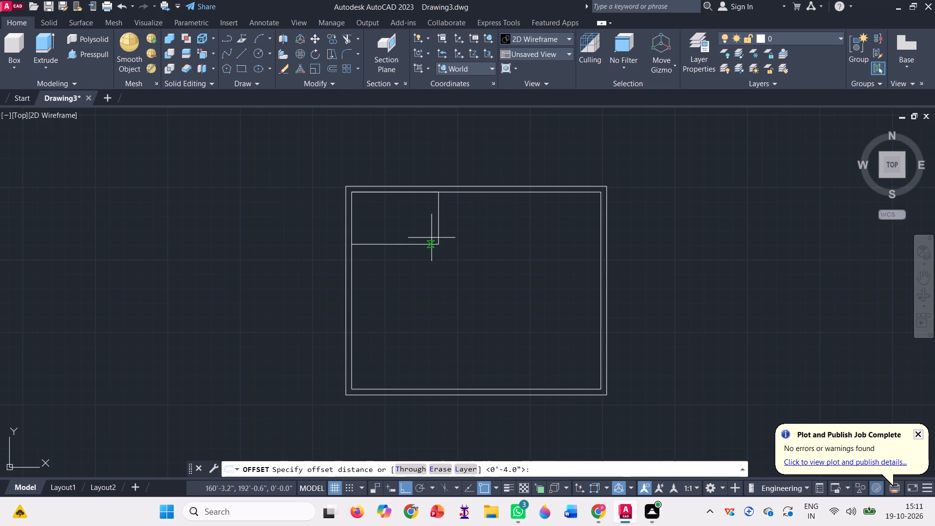
text(0'1")
key(Return)
click(434, 244)
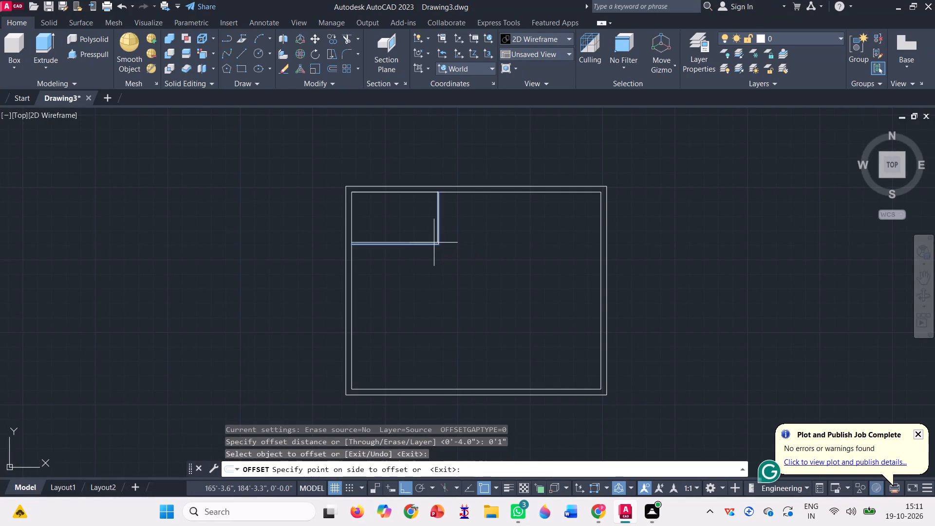
click(448, 258)
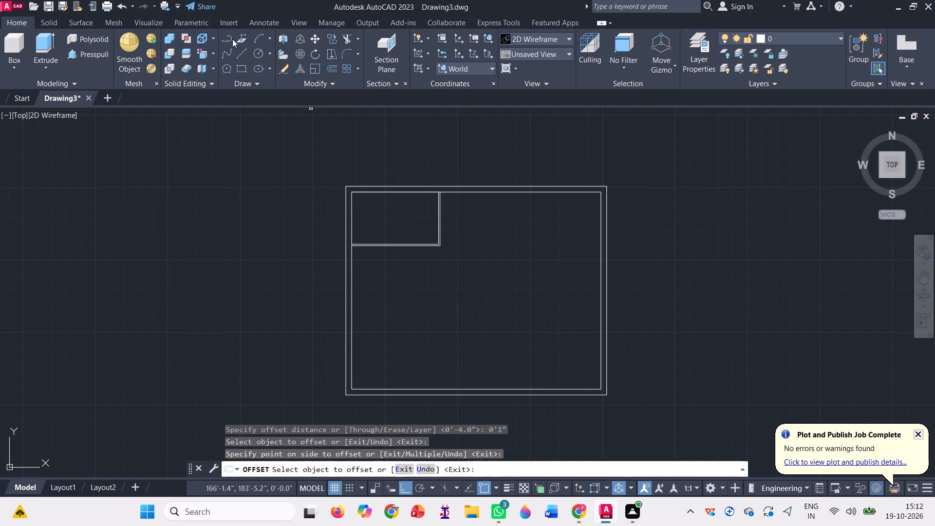
Draw lines from the inner wall's upper-right corner: 5' left, another 2' left, 4' down, and right to the inner wall.
click(244, 56)
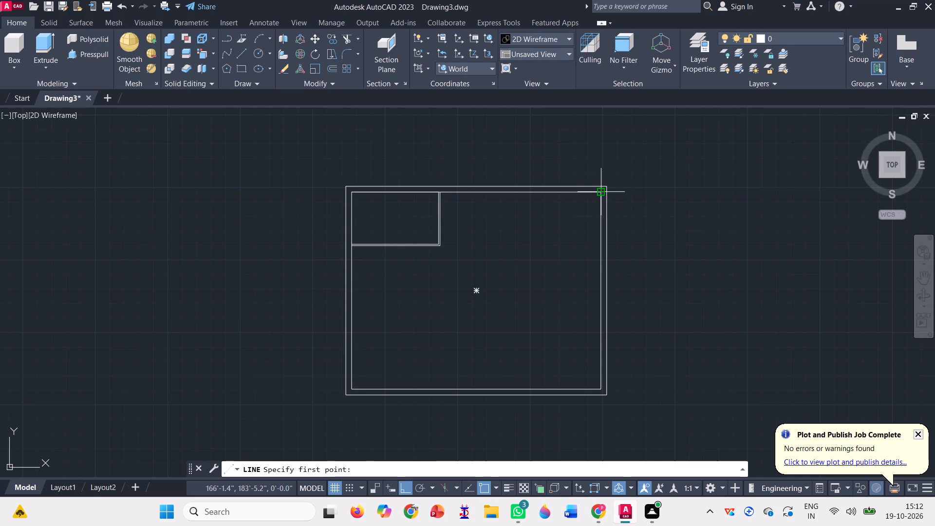
scroll(605, 186, up, 1)
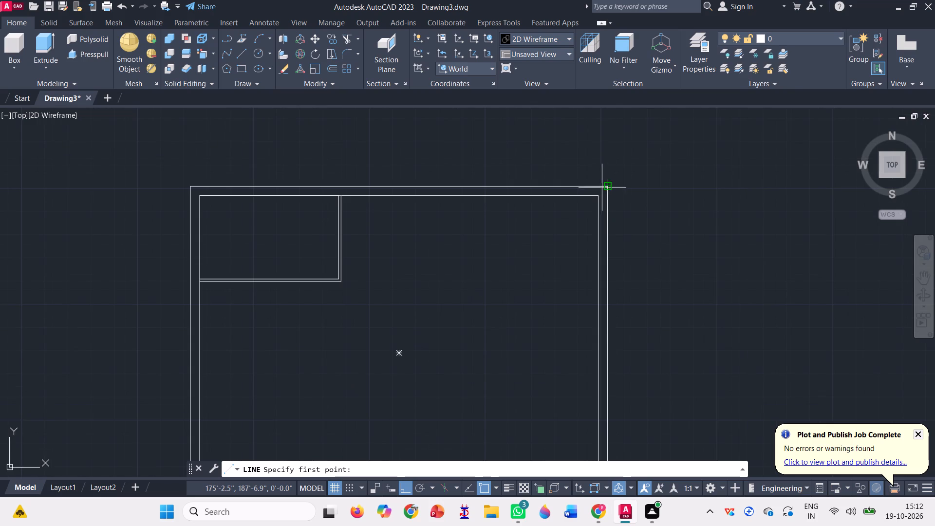
click(600, 197)
scroll(697, 235, down, 2)
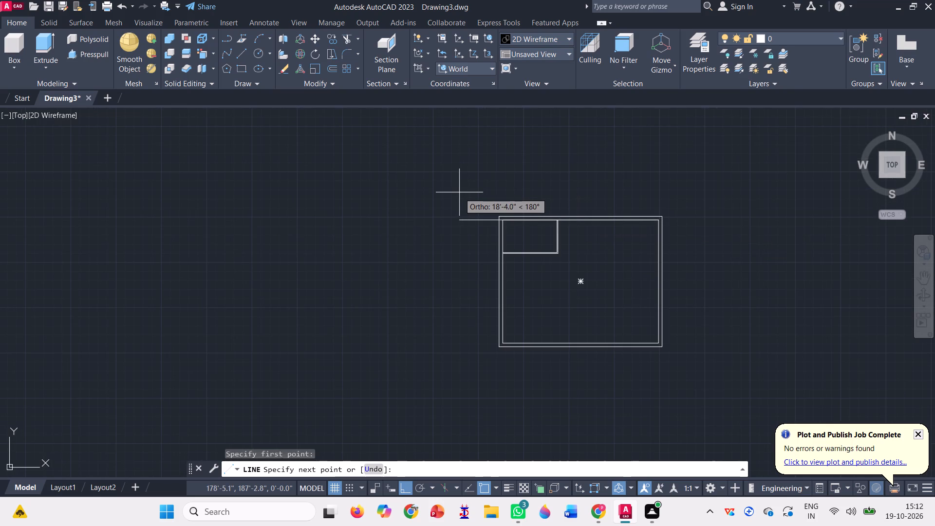
text(5')
key(Return)
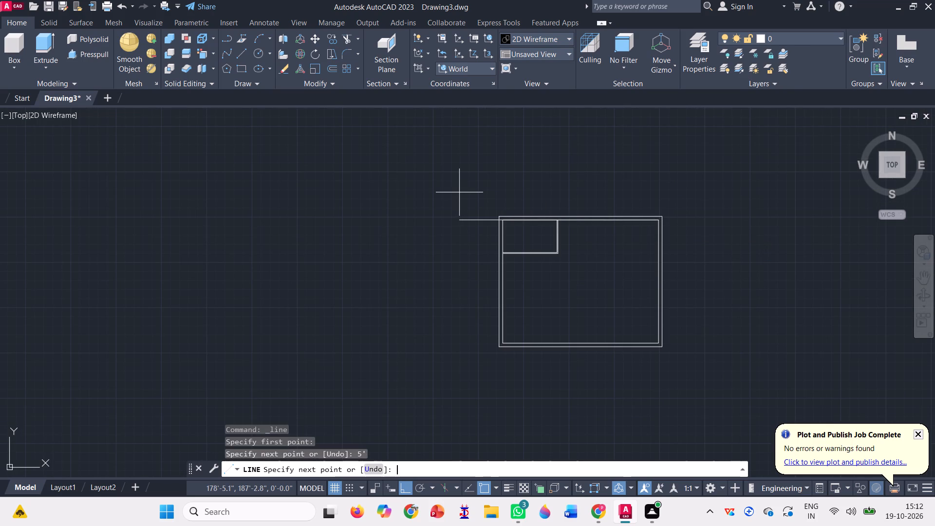
scroll(682, 218, down, 1)
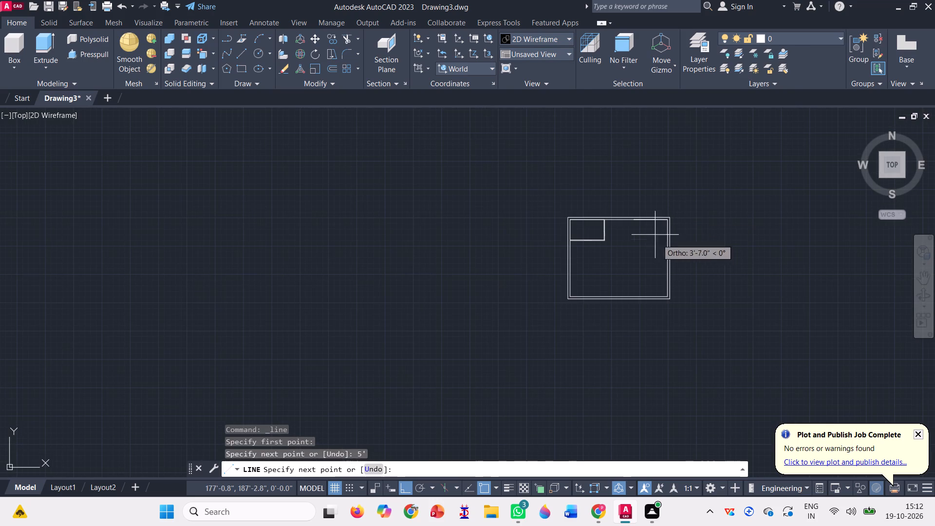
scroll(409, 215, down, 2)
scroll(550, 224, up, 3)
scroll(246, 173, up, 3)
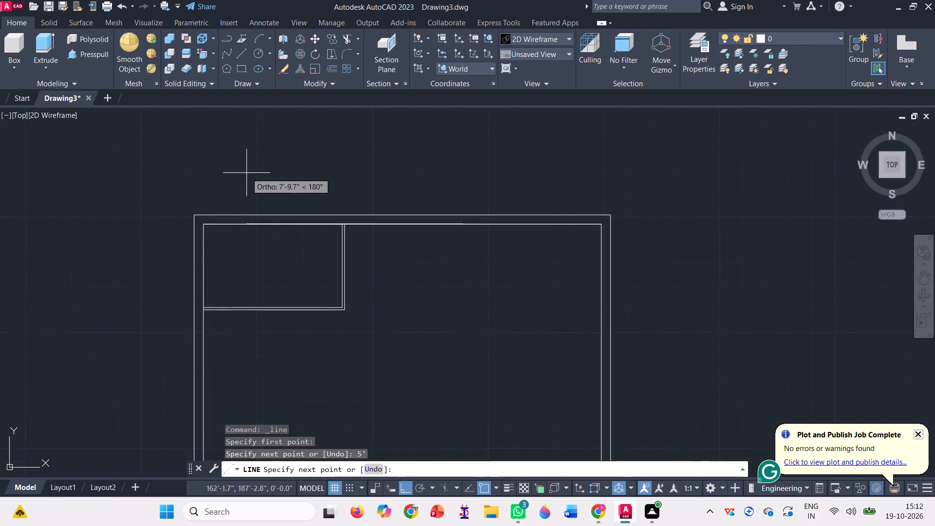
scroll(512, 214, down, 1)
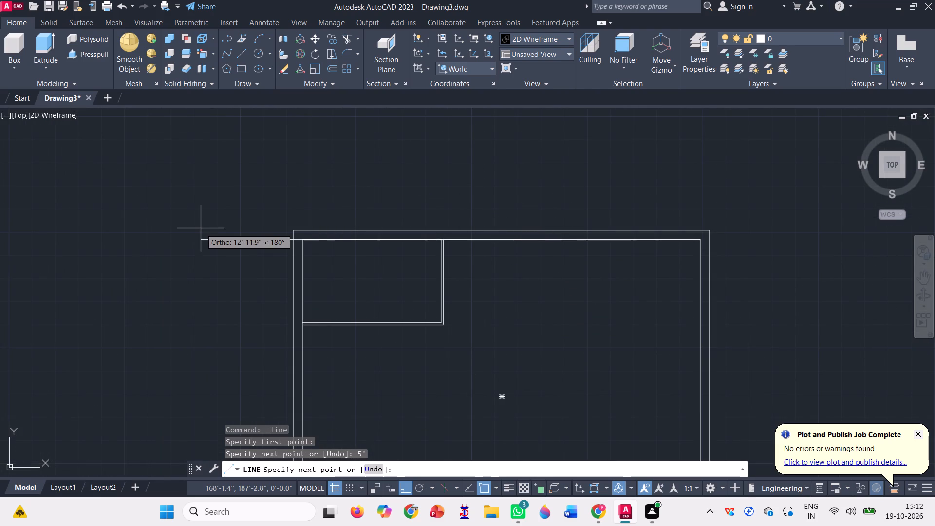
text(2')
key(Return)
scroll(233, 219, down, 1)
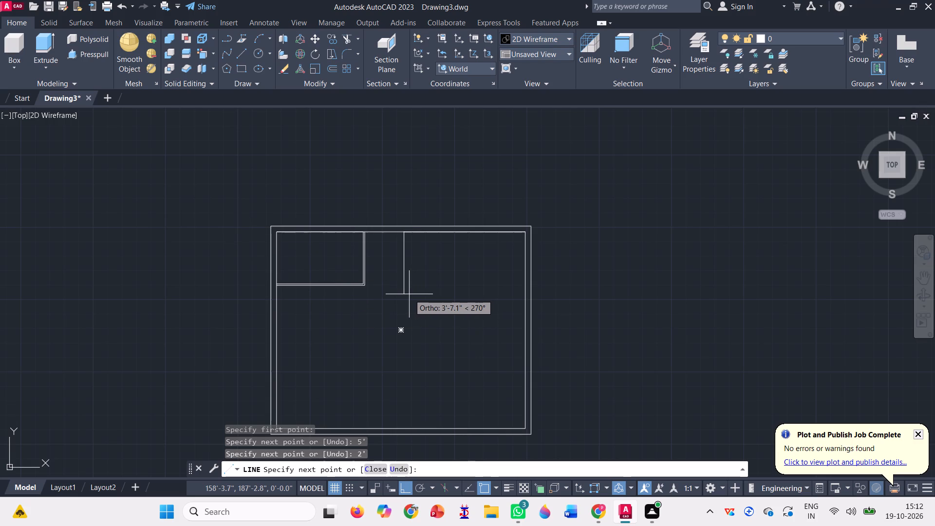
text(4')
key(Return)
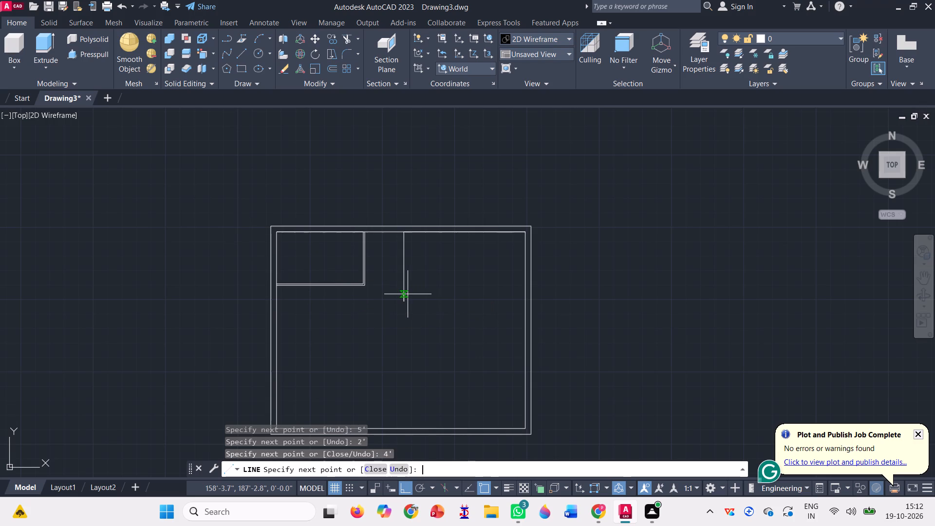
click(524, 301)
key(space)
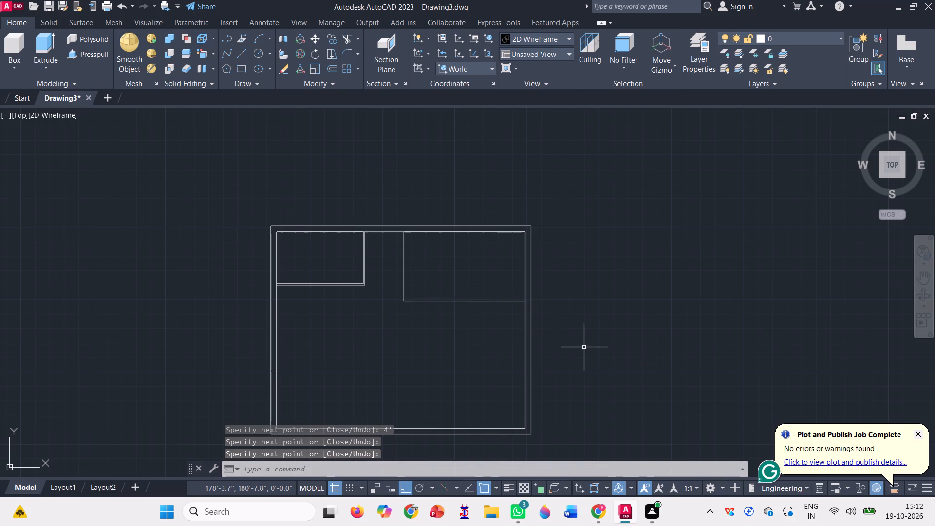
scroll(583, 349, down, 1)
scroll(448, 307, up, 2)
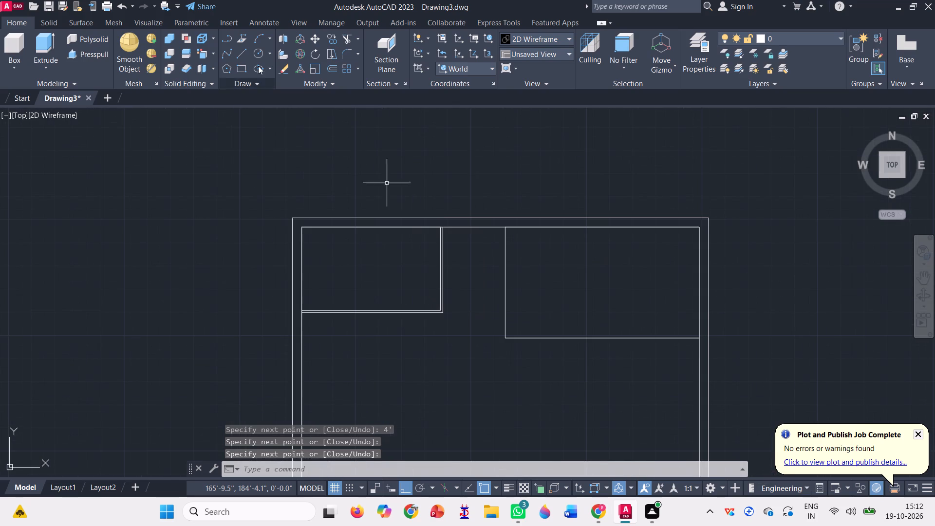
Move the double-line L-shaped partition, with Ortho off, from its outer corner towards the upper-right compartment's lower-left corner.
click(316, 39)
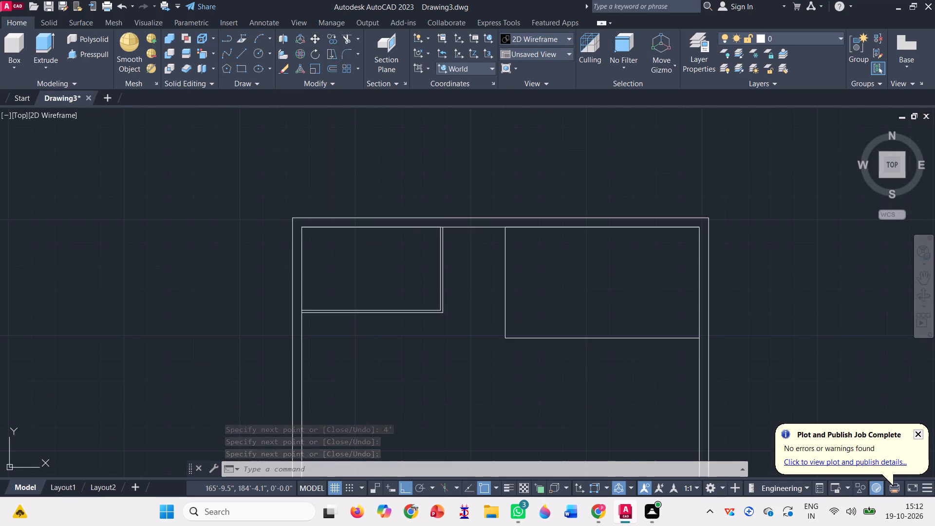
click(465, 325)
click(396, 266)
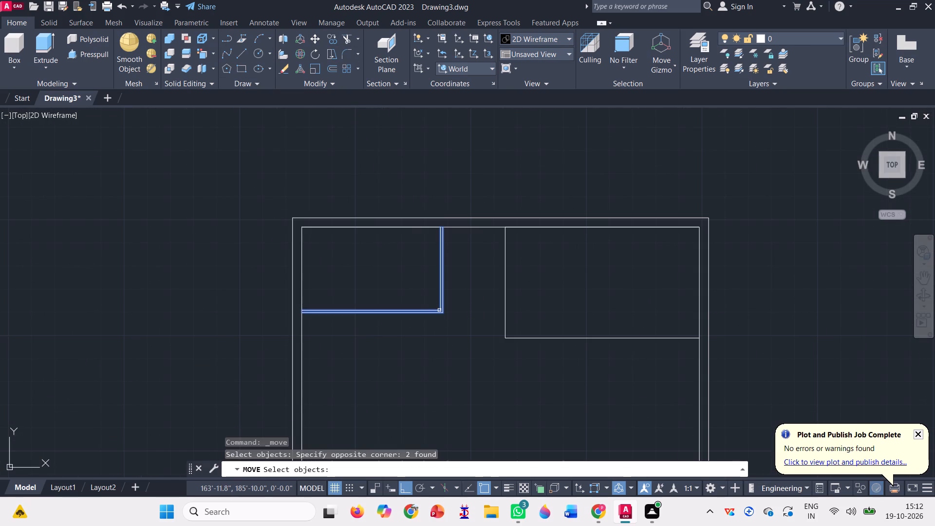
key(space)
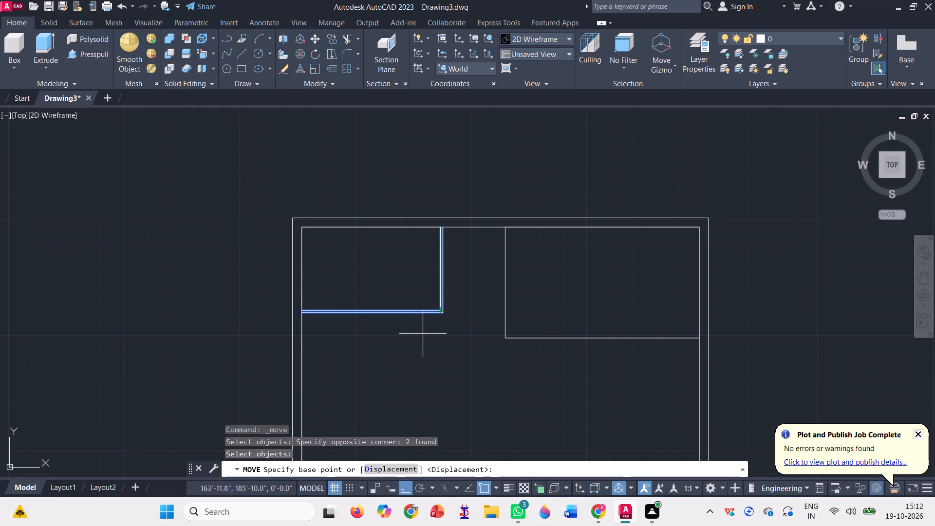
scroll(449, 313, up, 3)
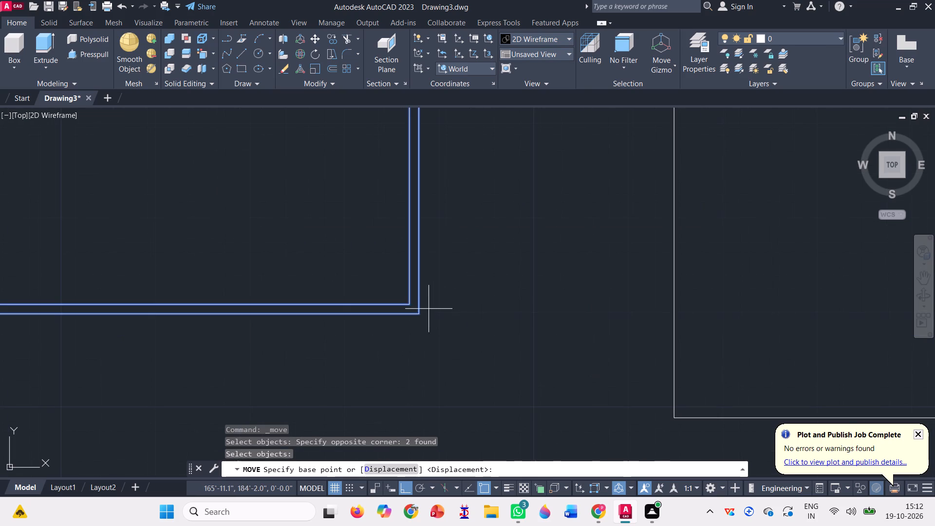
click(420, 313)
scroll(409, 286, down, 2)
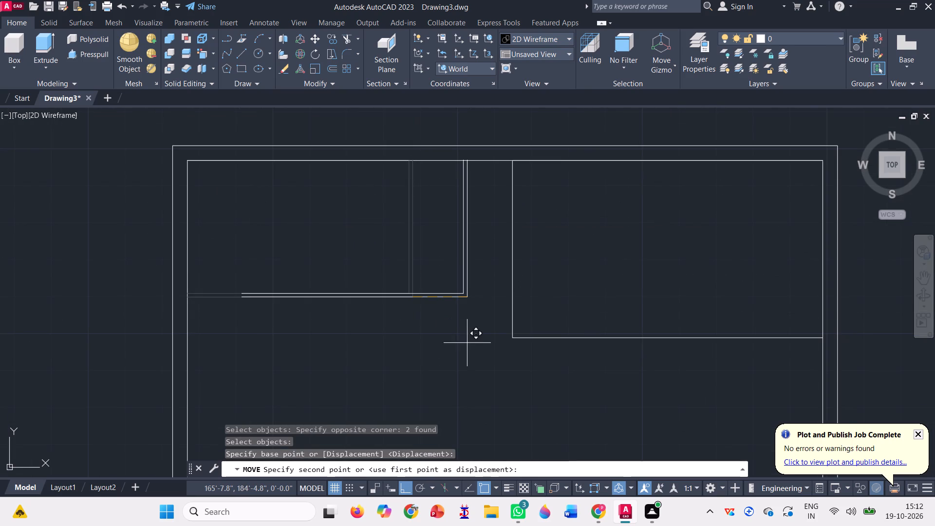
key(F8)
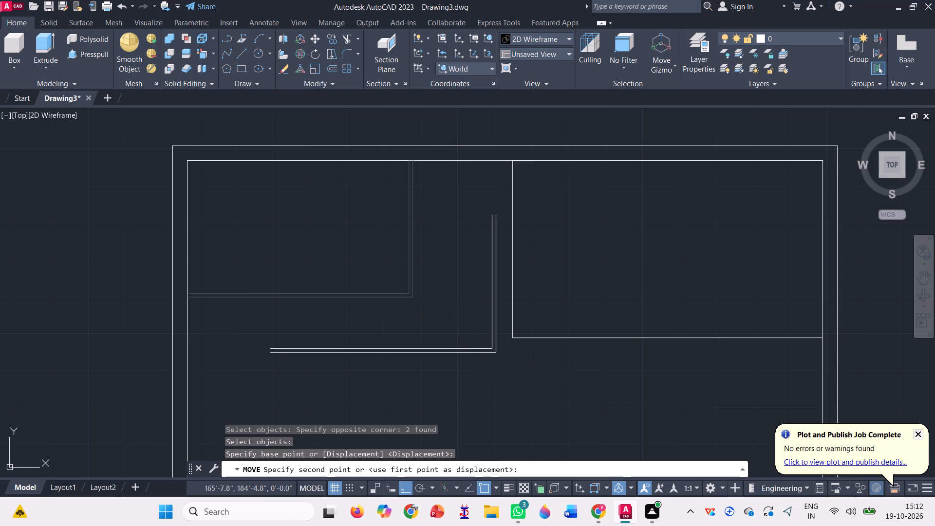
scroll(516, 347, up, 3)
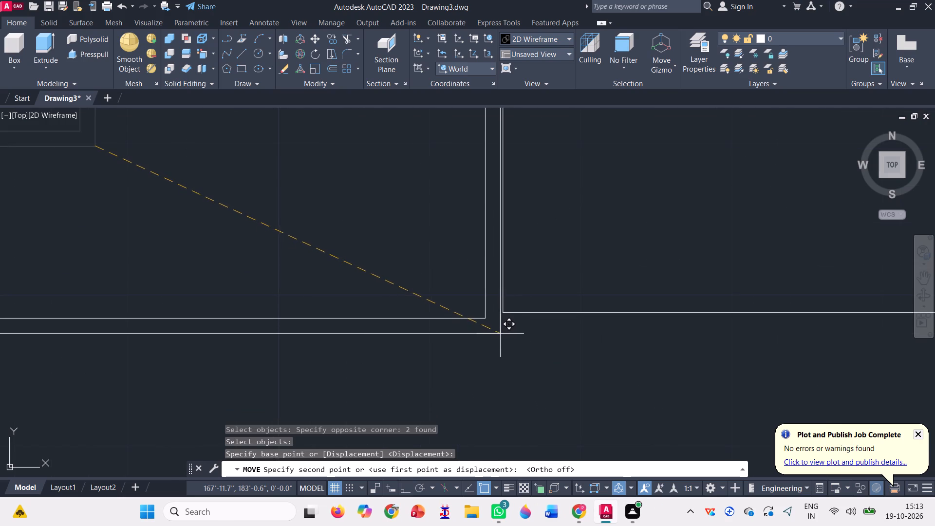
click(502, 326)
Offset the upper-right compartment's lower horizontal line downward by 0'1".
scroll(433, 372, down, 2)
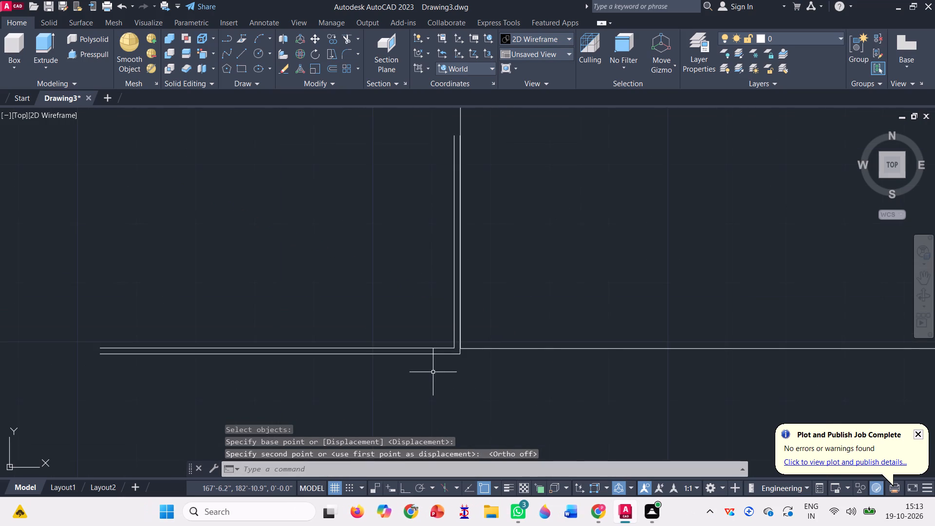
scroll(434, 356, down, 2)
click(333, 69)
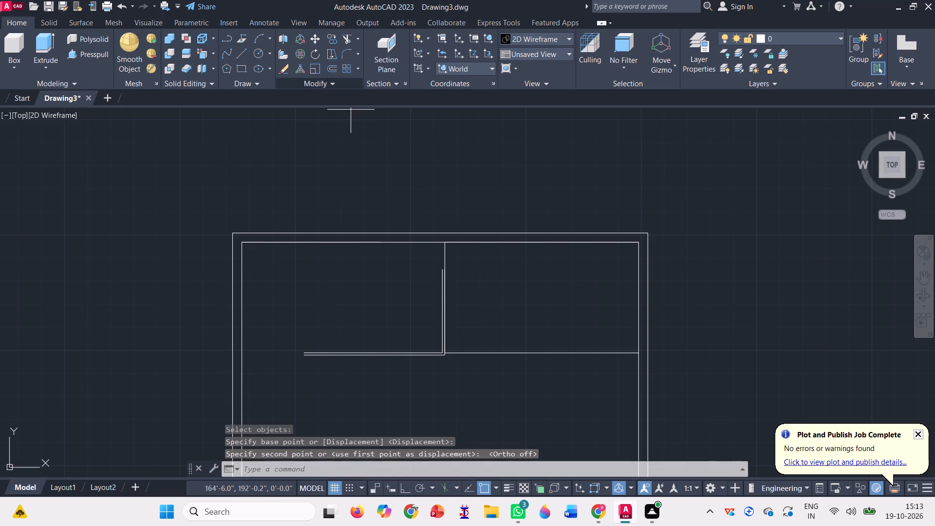
key(space)
click(519, 354)
click(518, 361)
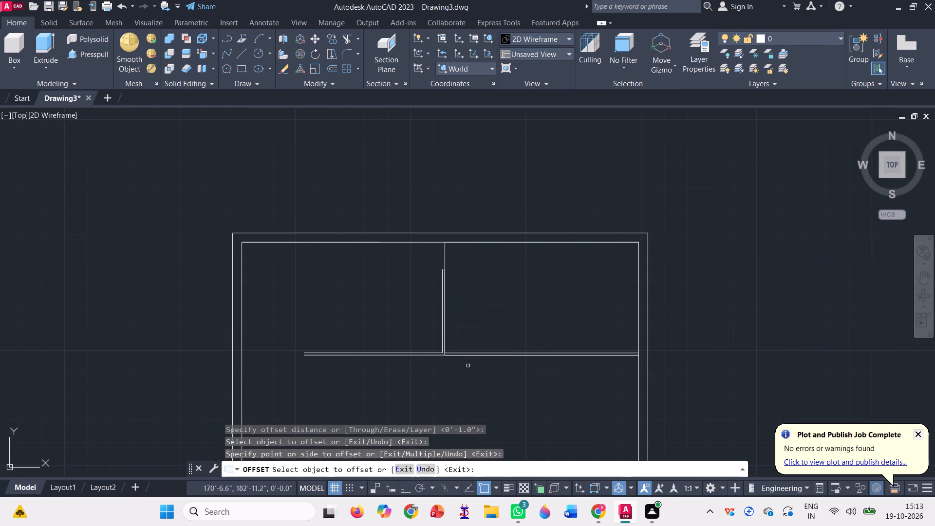
scroll(440, 357, up, 3)
scroll(476, 335, up, 3)
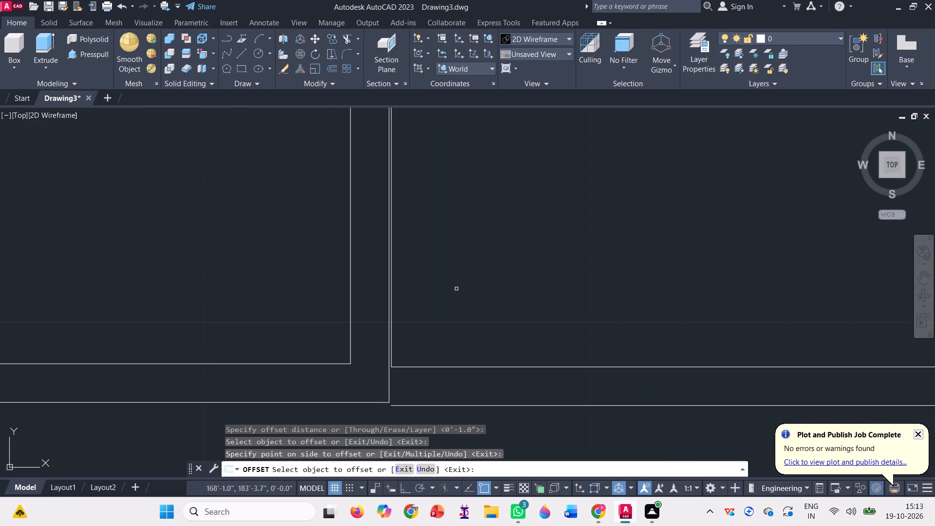
key(Escape)
Move the double-line L-shaped partition so its outer corner meets the left endpoint of the offset horizontal line.
scroll(456, 289, down, 1)
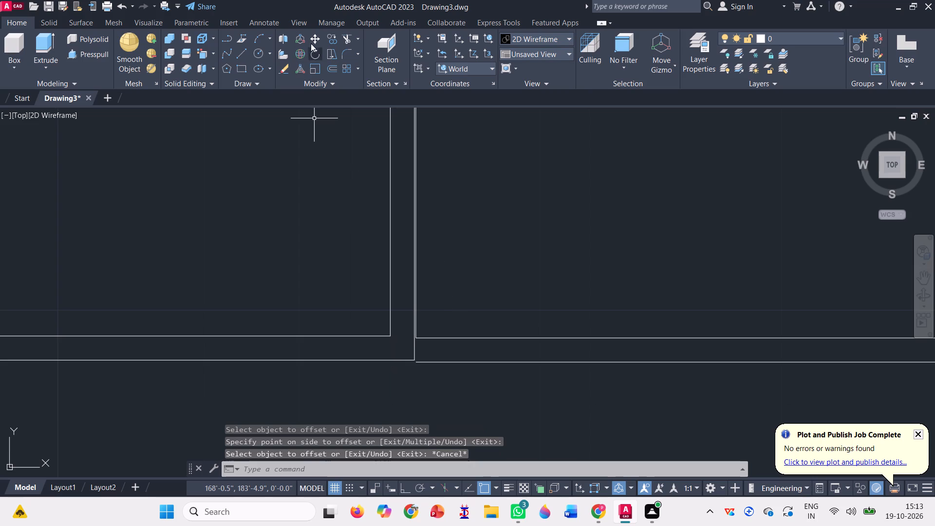
click(310, 33)
click(307, 391)
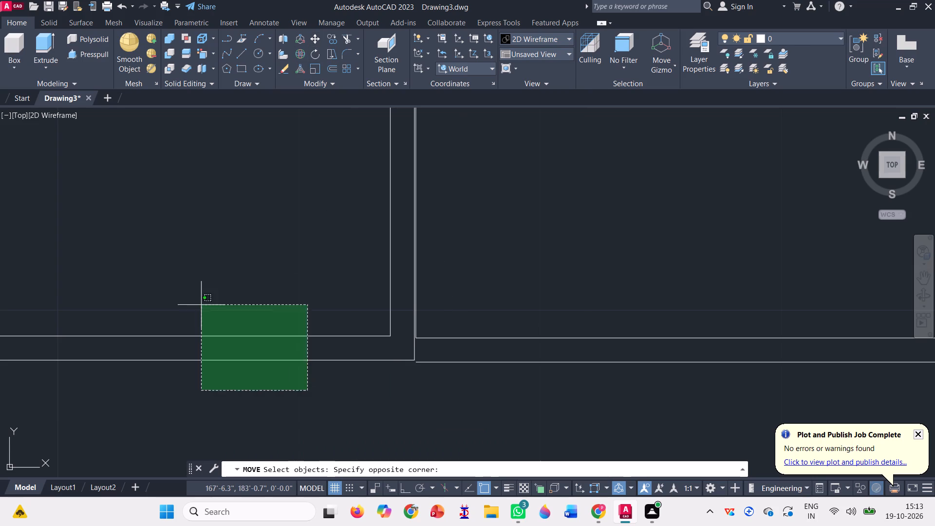
click(193, 301)
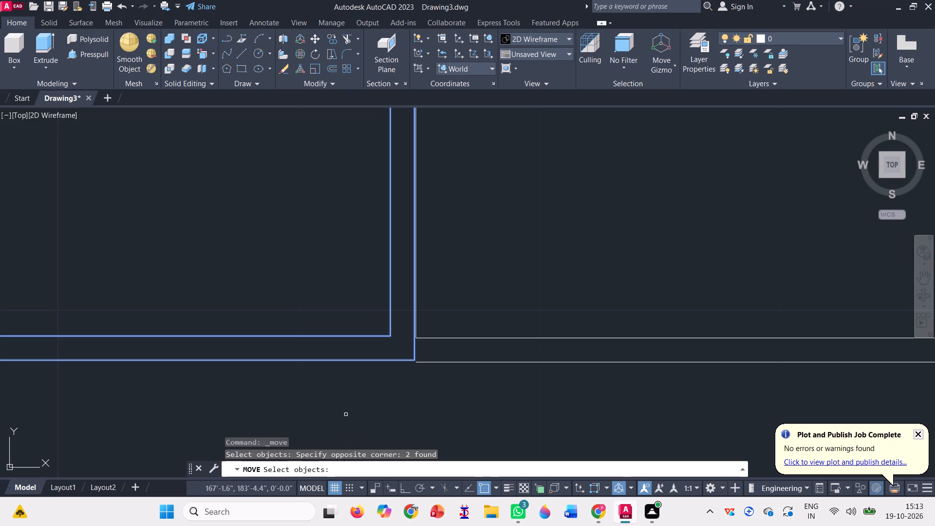
scroll(348, 411, up, 2)
key(space)
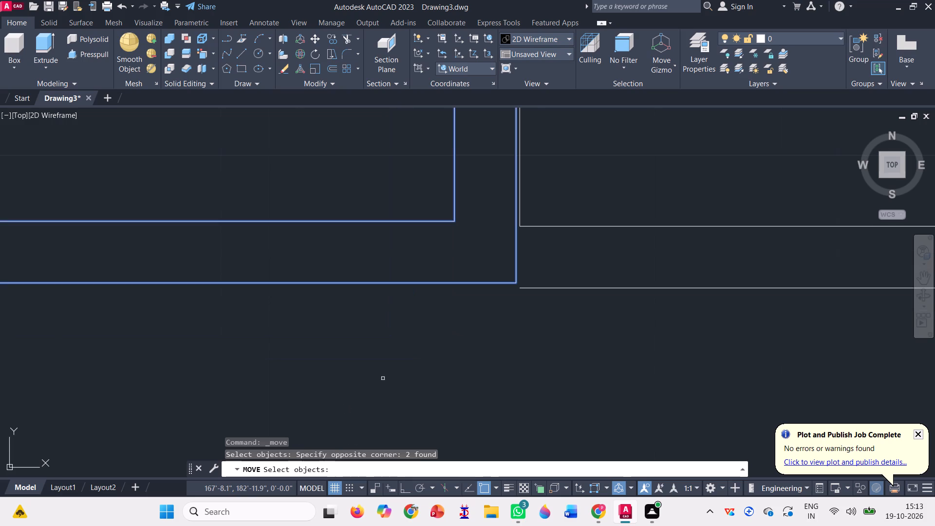
scroll(496, 292, up, 3)
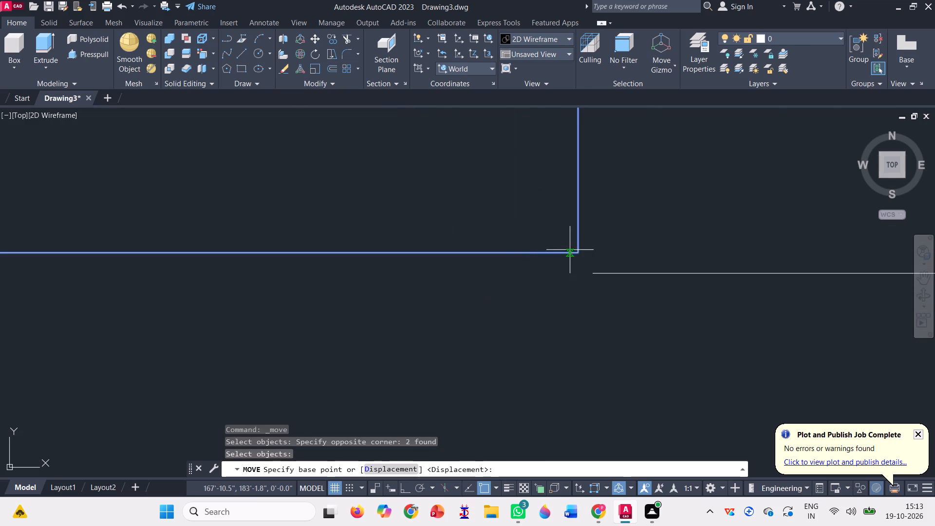
click(578, 253)
click(595, 277)
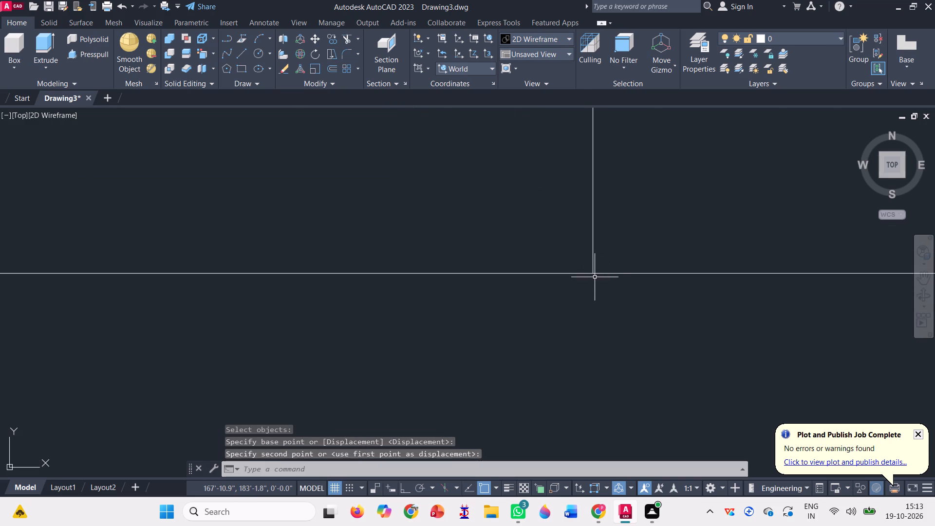
Delete the upper-right compartment's original 4' vertical line that overlaps the moved partition.
scroll(448, 297, down, 4)
scroll(473, 347, down, 3)
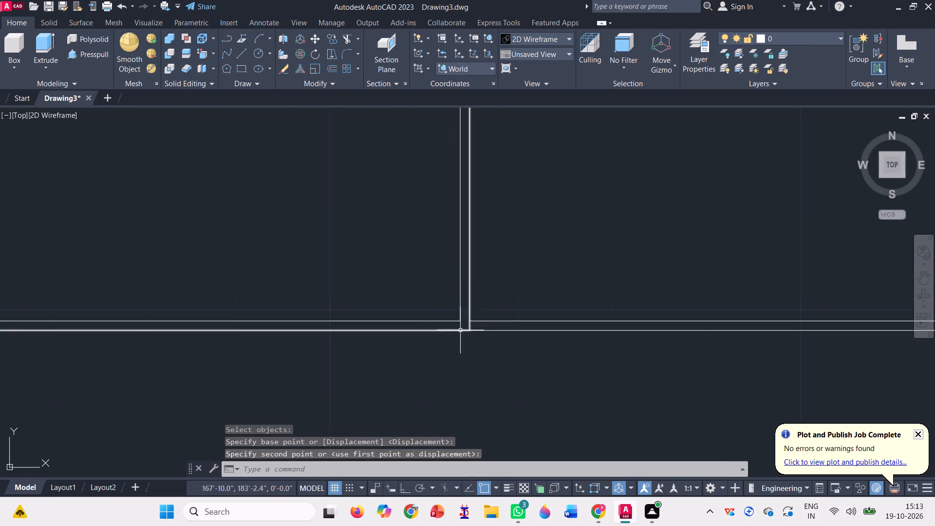
scroll(410, 337, down, 2)
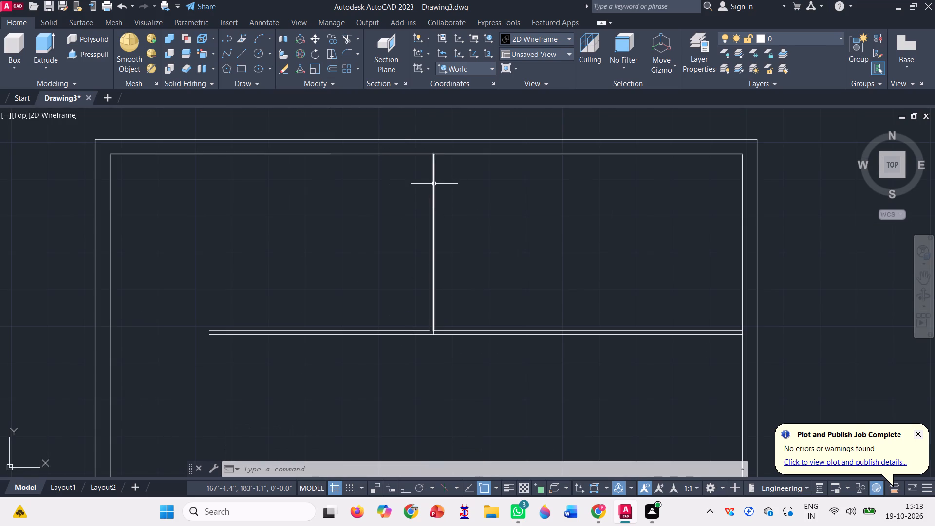
click(434, 184)
key(Delete)
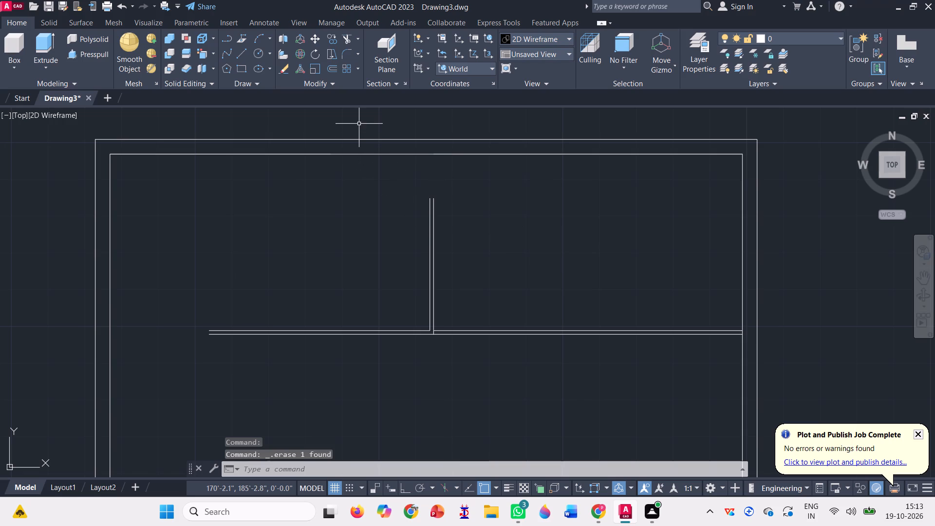
Extend the partition's two vertical lines to the top inner wall and its two horizontal lines to the left inner wall.
click(360, 36)
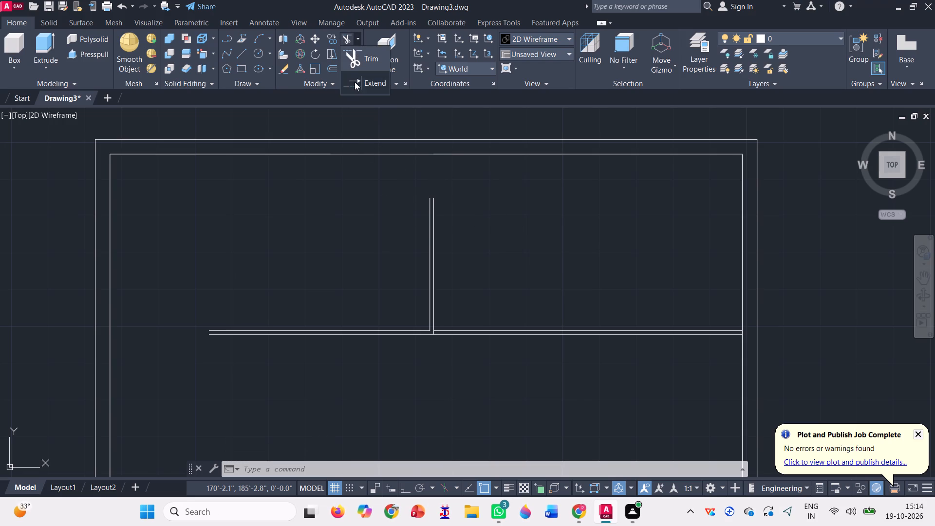
click(355, 82)
click(455, 254)
click(390, 247)
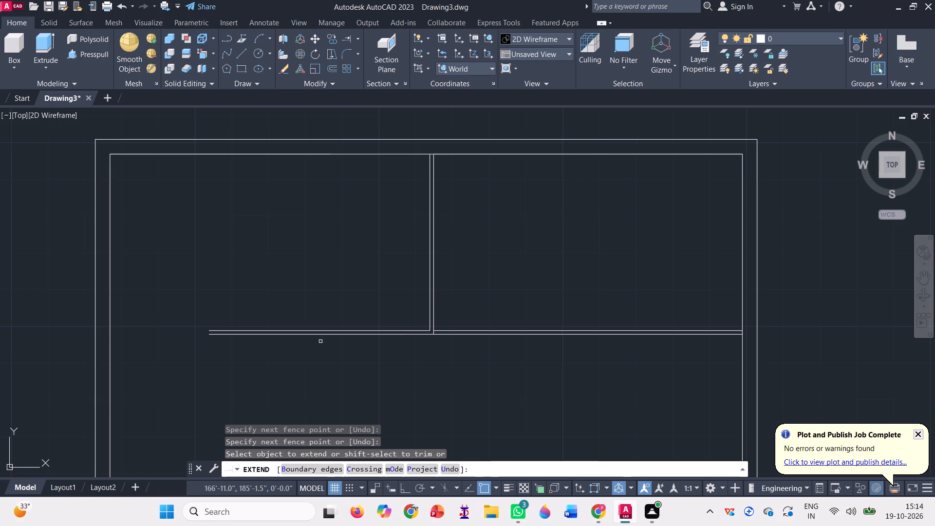
click(274, 351)
click(289, 288)
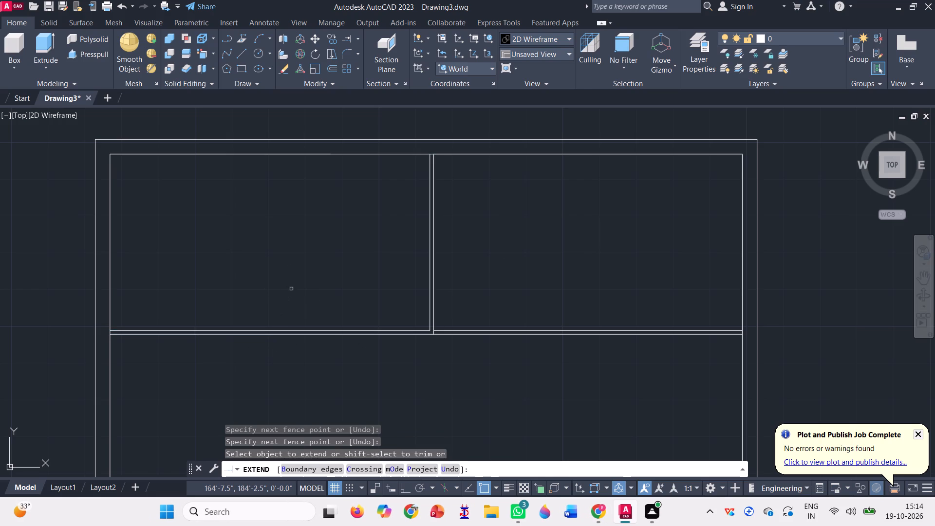
scroll(291, 287, down, 2)
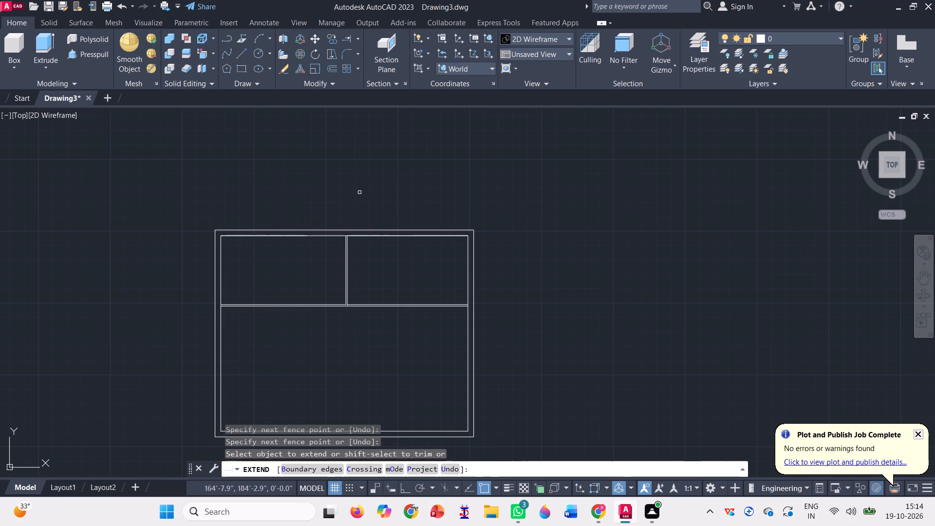
key(Escape)
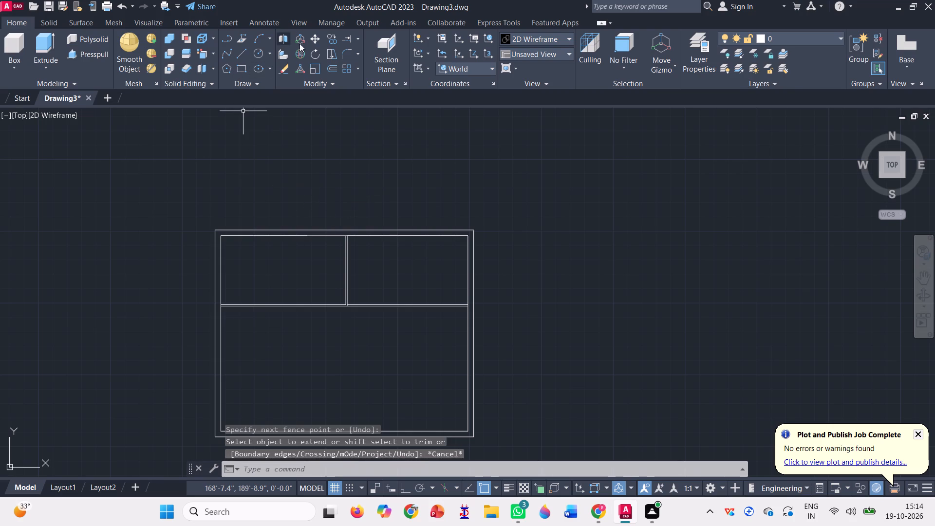
Trim away the redundant line segments overlapping the inner wall's top edge above both compartments.
click(359, 41)
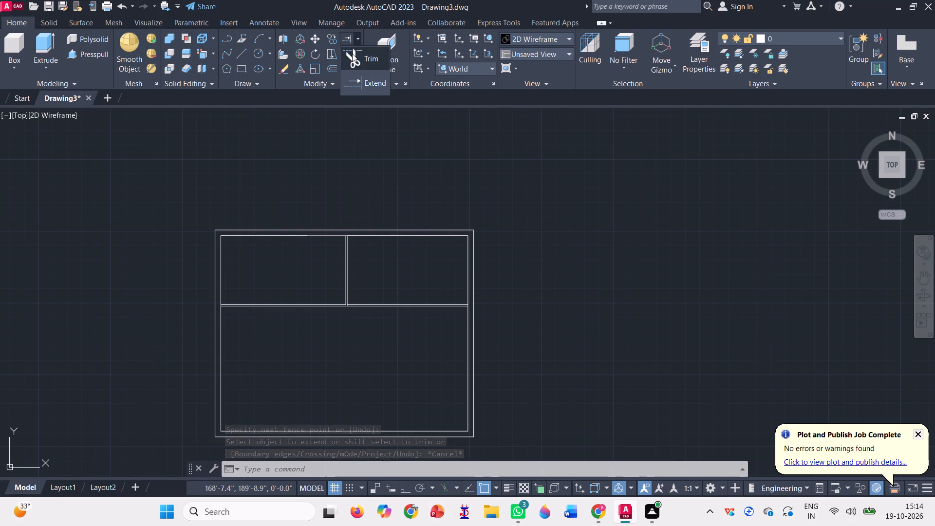
click(352, 54)
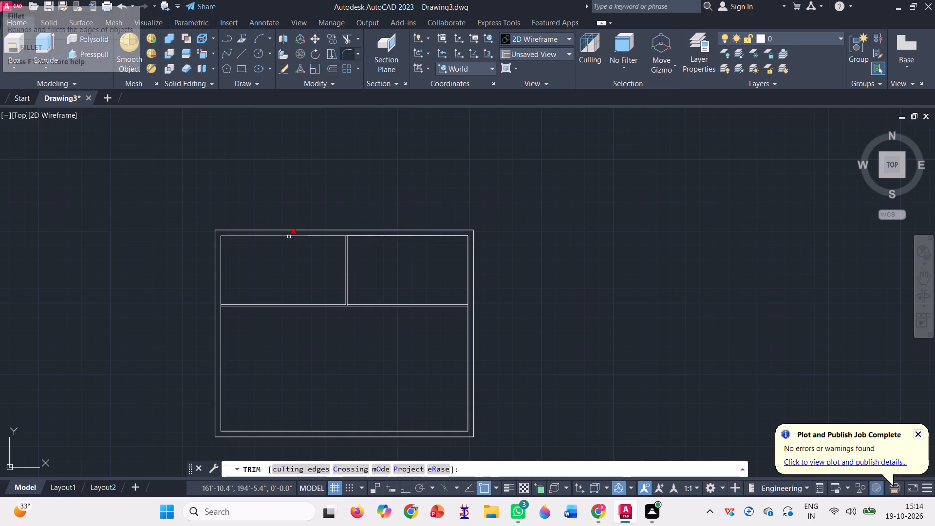
click(289, 237)
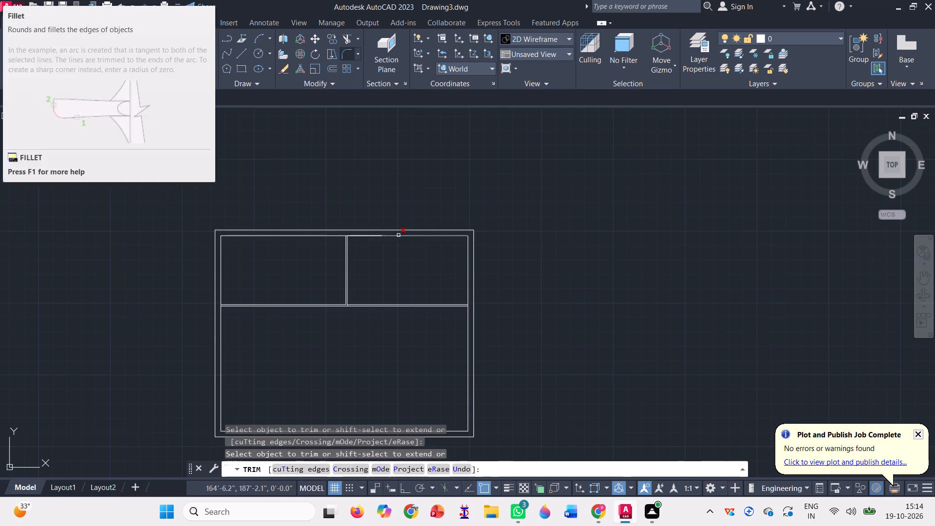
click(398, 235)
click(370, 236)
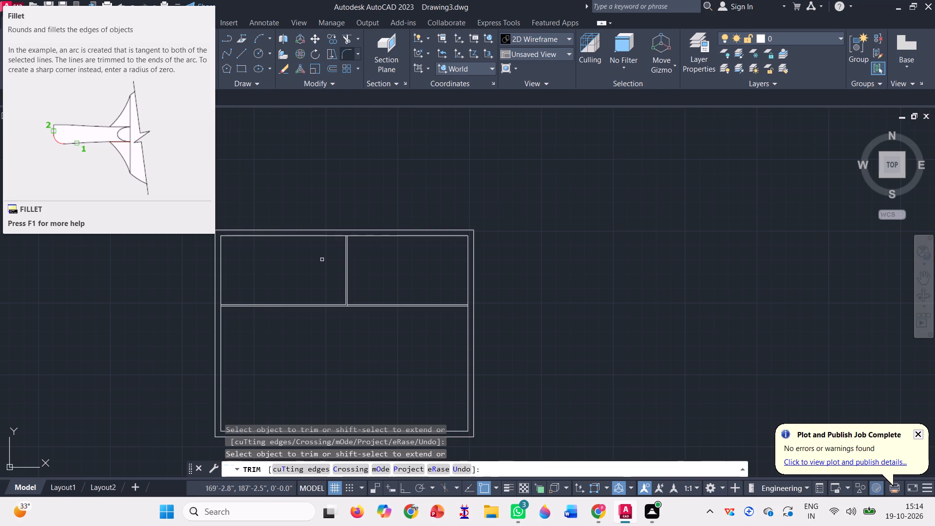
Trim the inner wall's top line between the partition's two vertical lines.
scroll(360, 239, up, 3)
scroll(313, 224, up, 2)
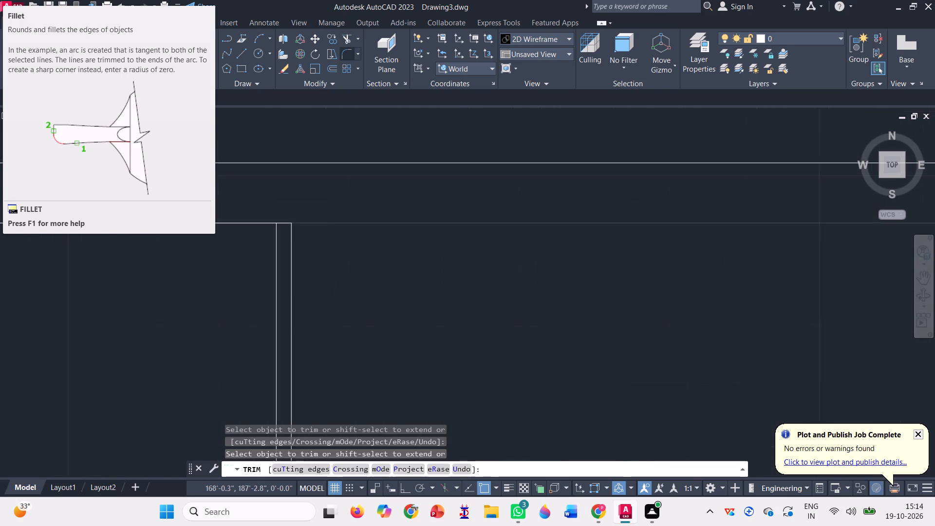
scroll(313, 224, up, 1)
click(268, 228)
click(271, 201)
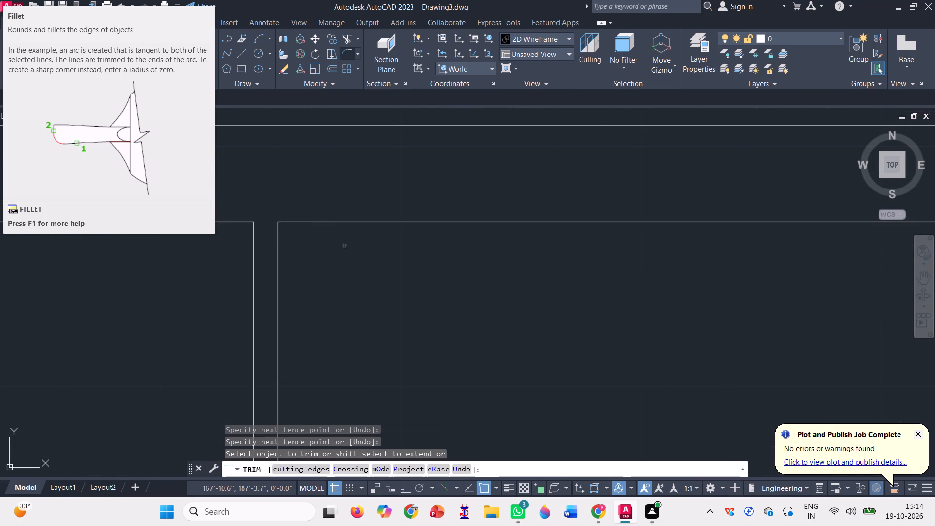
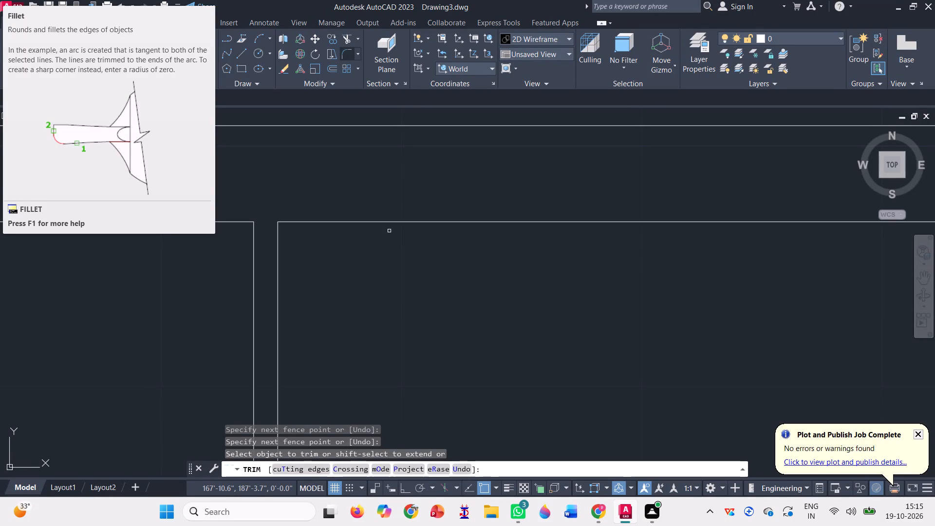
Trim the left inner wall line between the horizontal partition's two lines.
scroll(387, 198, down, 2)
scroll(452, 193, down, 3)
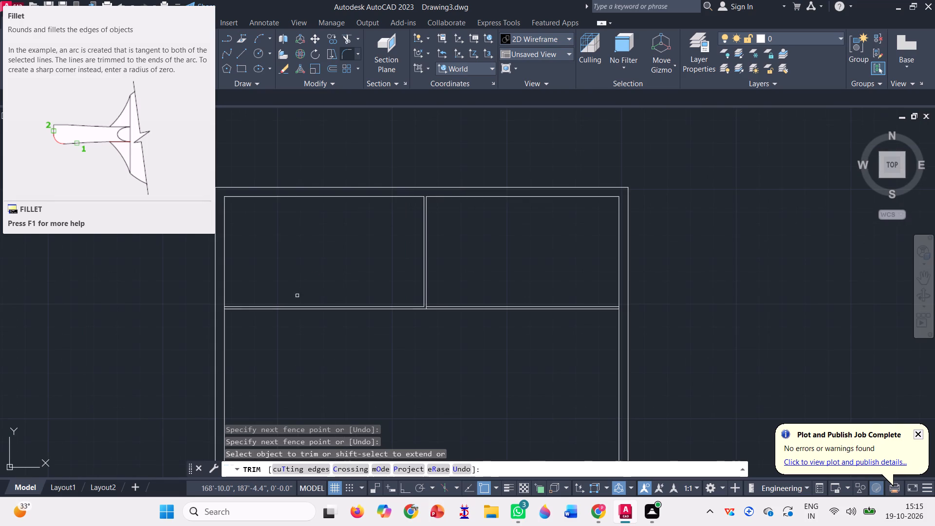
scroll(239, 315, up, 3)
scroll(147, 289, up, 4)
click(325, 305)
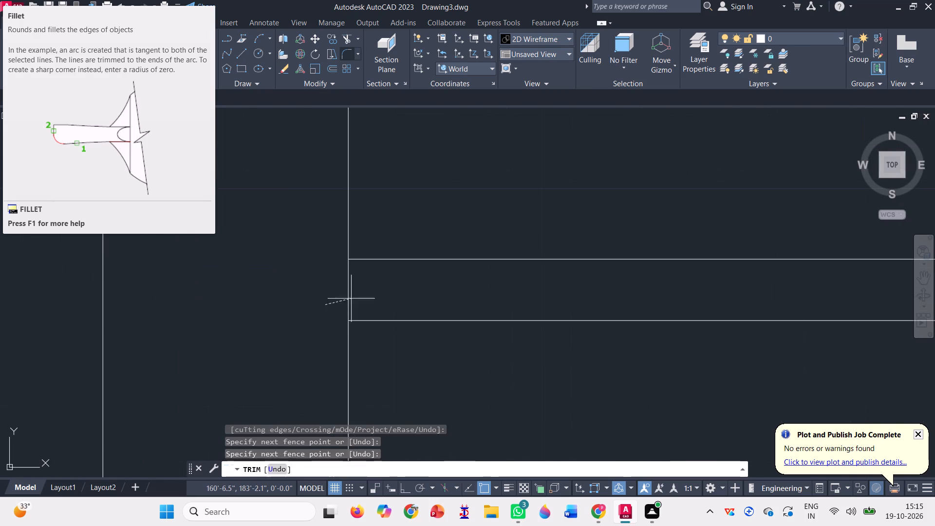
click(433, 280)
Trim the vertical partition line's stub that crosses between the horizontal partition's two lines at their junction.
scroll(267, 303, down, 5)
scroll(343, 308, down, 2)
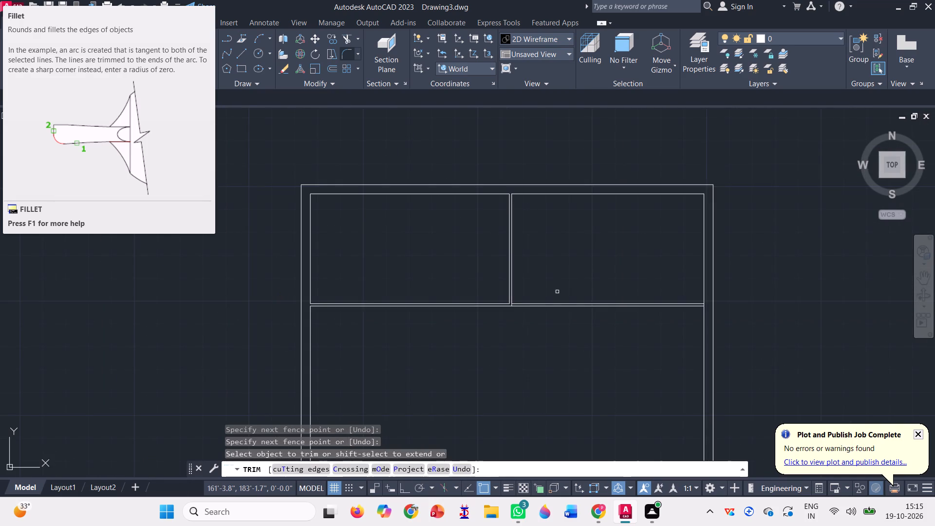
scroll(551, 299, up, 2)
scroll(468, 305, up, 4)
click(429, 355)
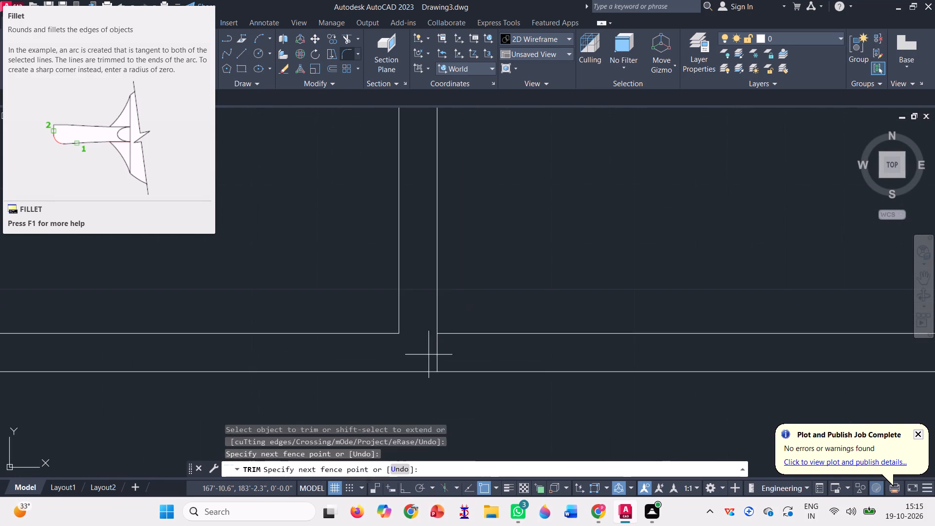
click(480, 349)
Trim the right inner wall line between the horizontal partition's two lines, and end trimming.
scroll(356, 312, down, 3)
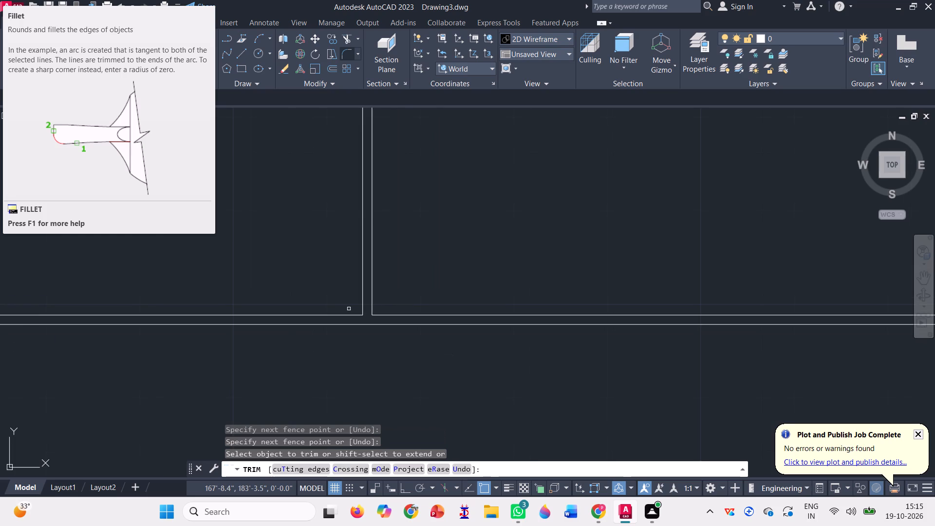
scroll(346, 303, down, 1)
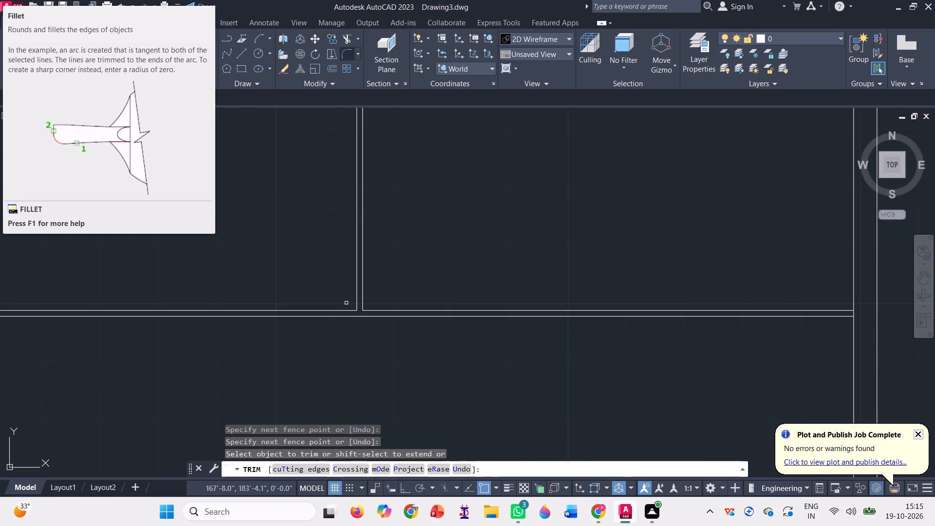
scroll(324, 295, down, 1)
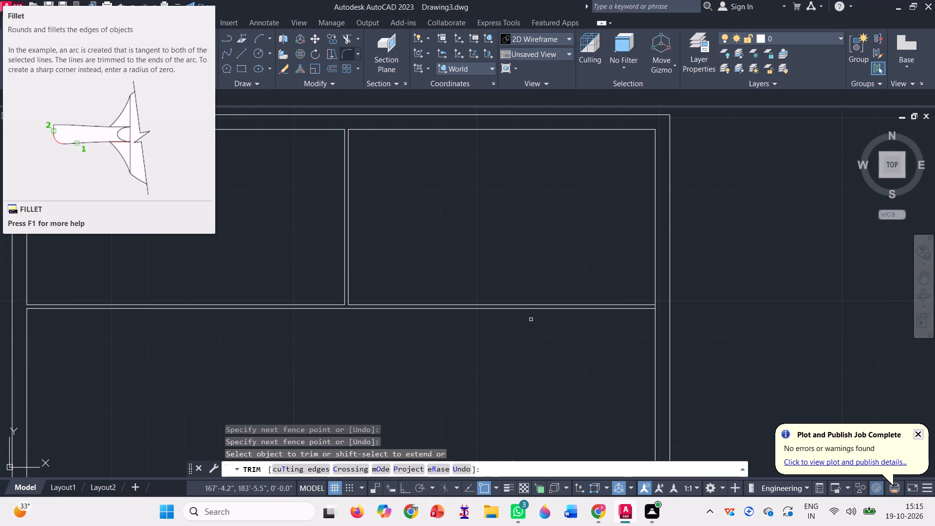
scroll(521, 311, down, 1)
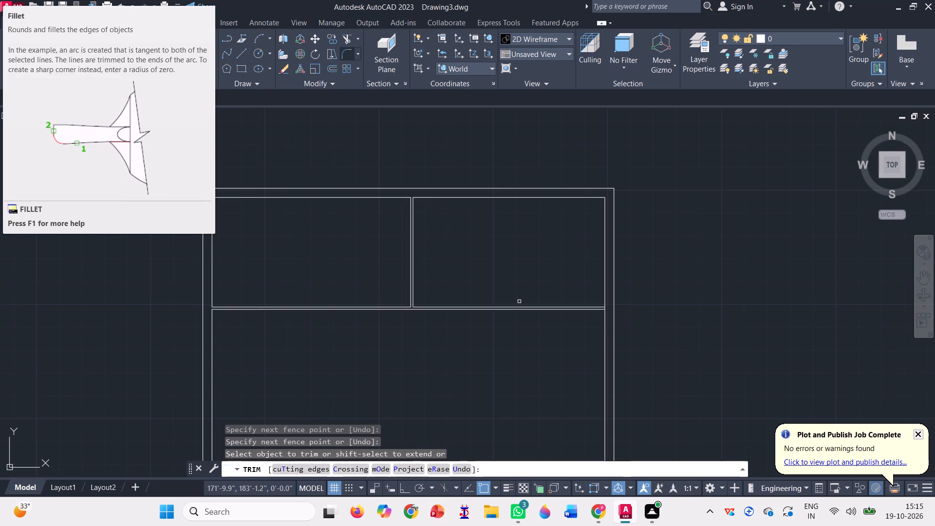
scroll(519, 301, down, 1)
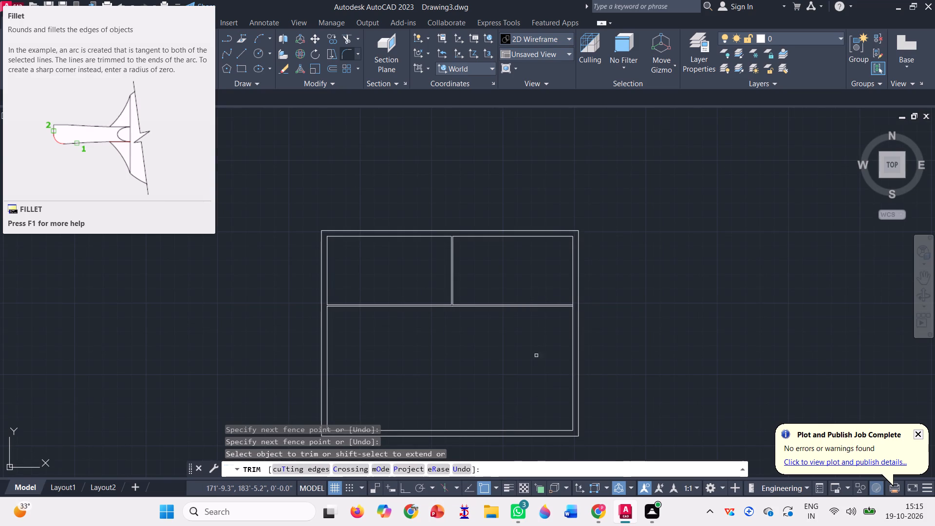
scroll(557, 313, up, 3)
scroll(605, 276, up, 3)
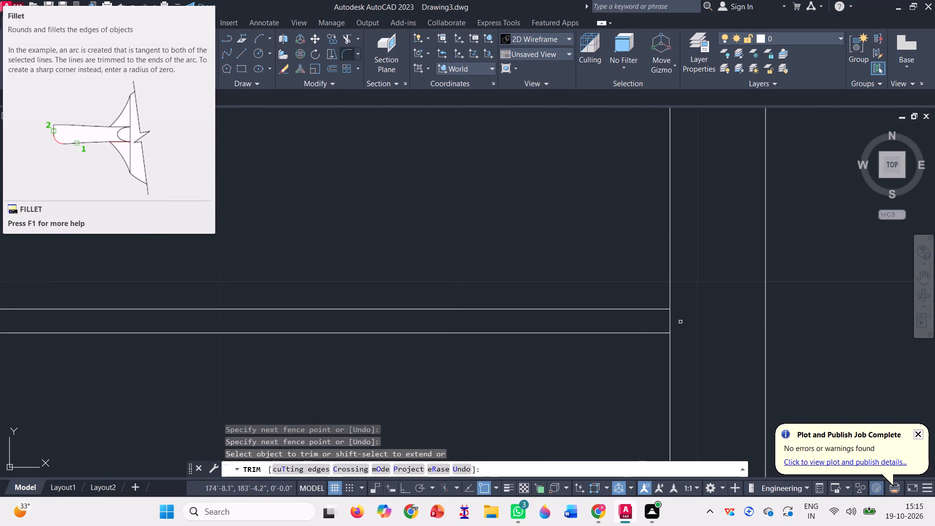
click(681, 322)
click(662, 318)
scroll(585, 265, down, 4)
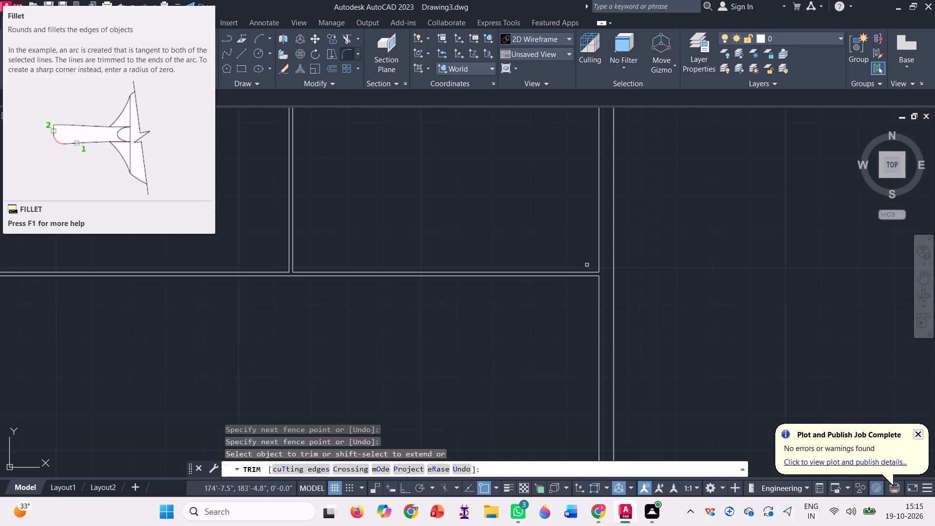
scroll(577, 283, down, 1)
scroll(643, 278, down, 2)
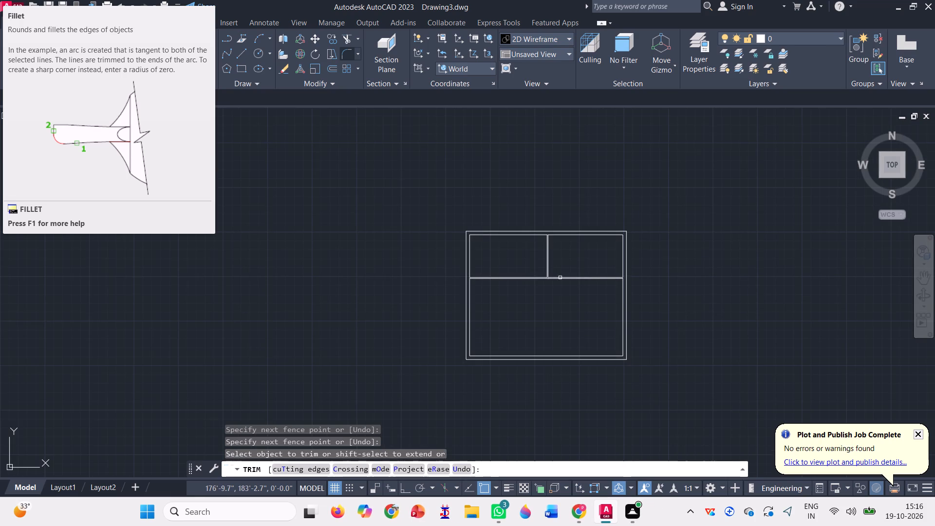
key(Escape)
With Ortho on, draw a closed rectangle 3' wide and 2' high from four lines, outside the room to its left.
key(l)
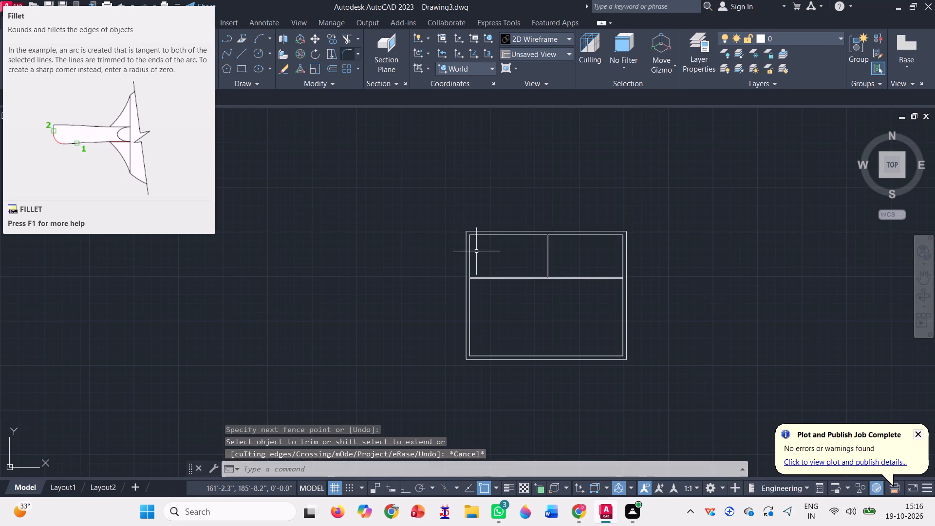
key(Return)
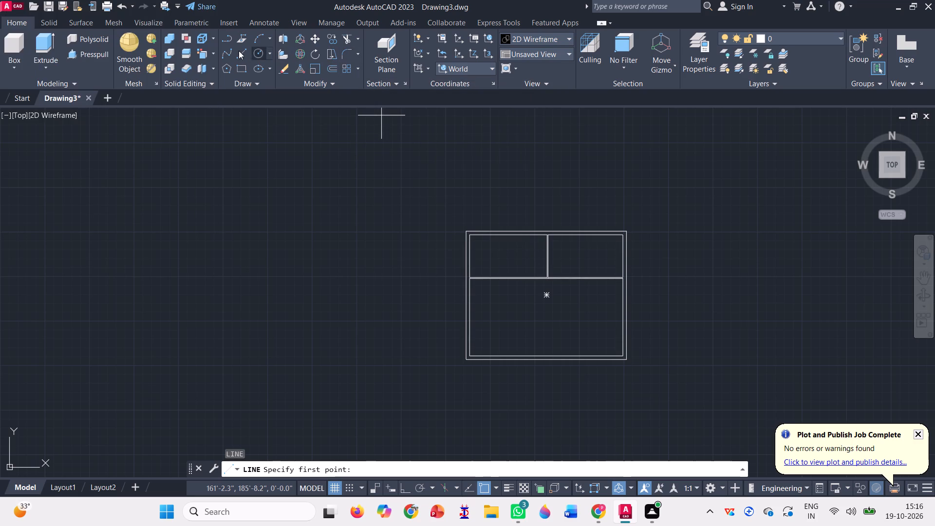
click(237, 48)
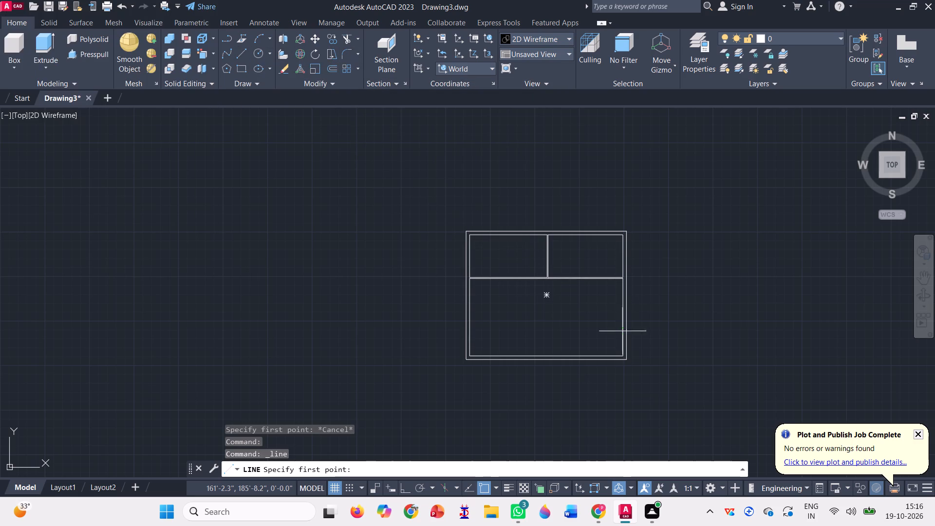
scroll(622, 358, up, 2)
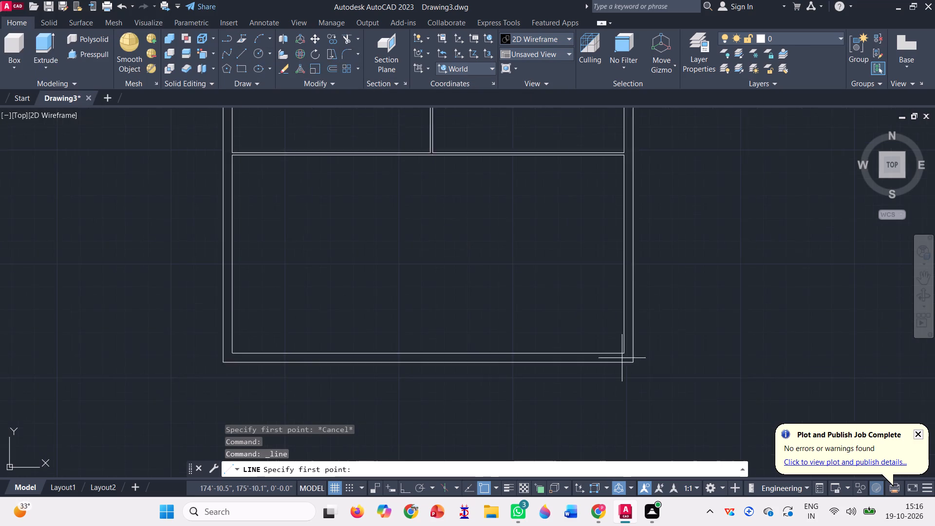
scroll(622, 358, up, 1)
scroll(627, 347, down, 3)
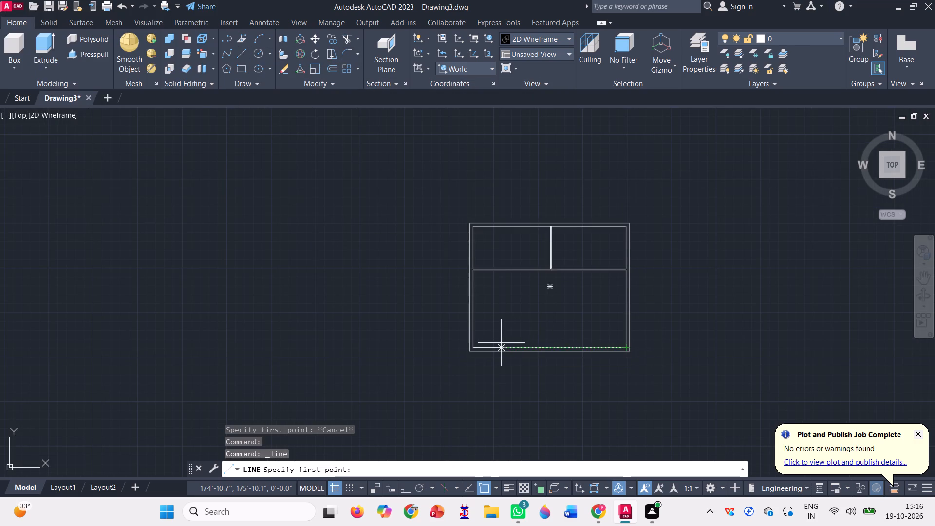
scroll(496, 343, up, 3)
scroll(405, 363, down, 2)
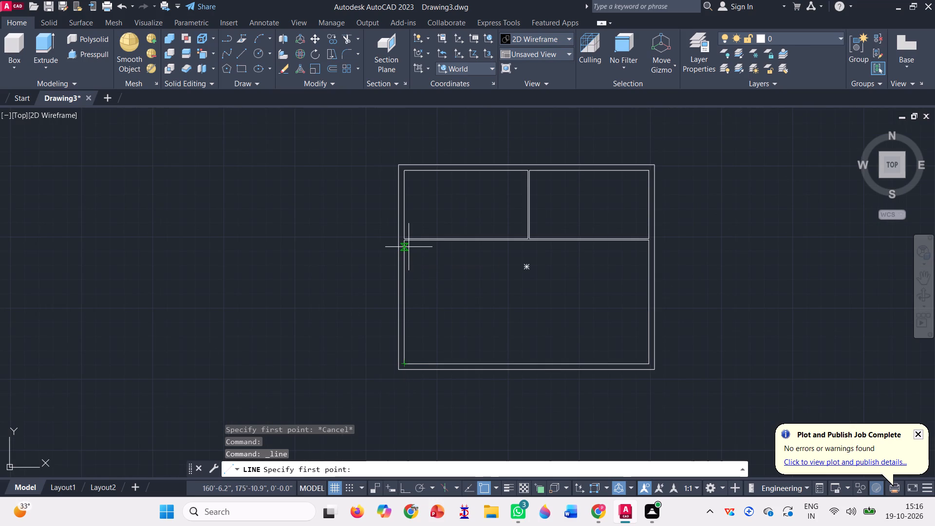
scroll(579, 169, up, 2)
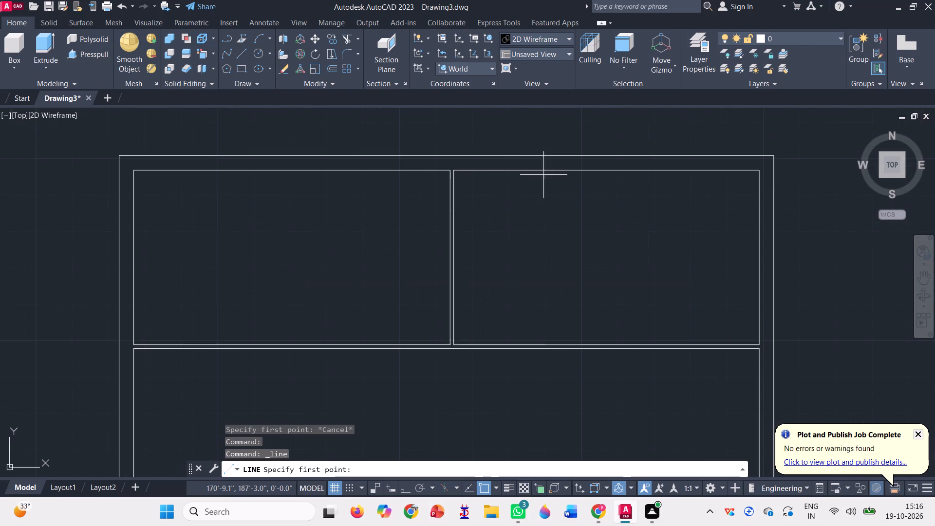
scroll(466, 213, down, 2)
click(239, 204)
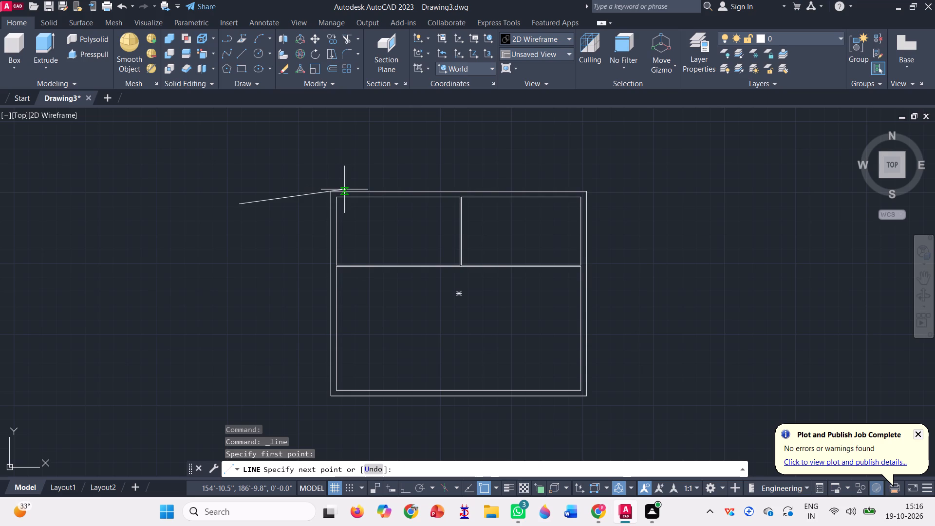
key(F8)
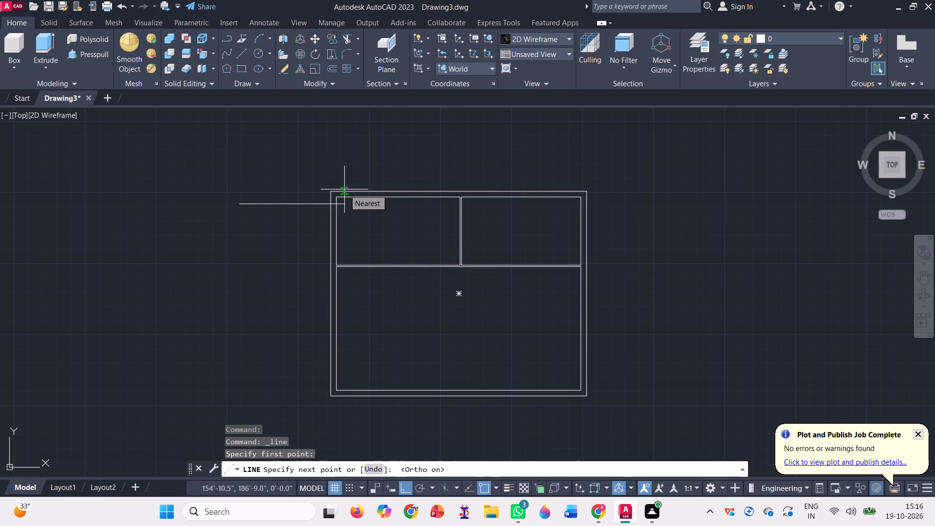
text(3')
key(Return)
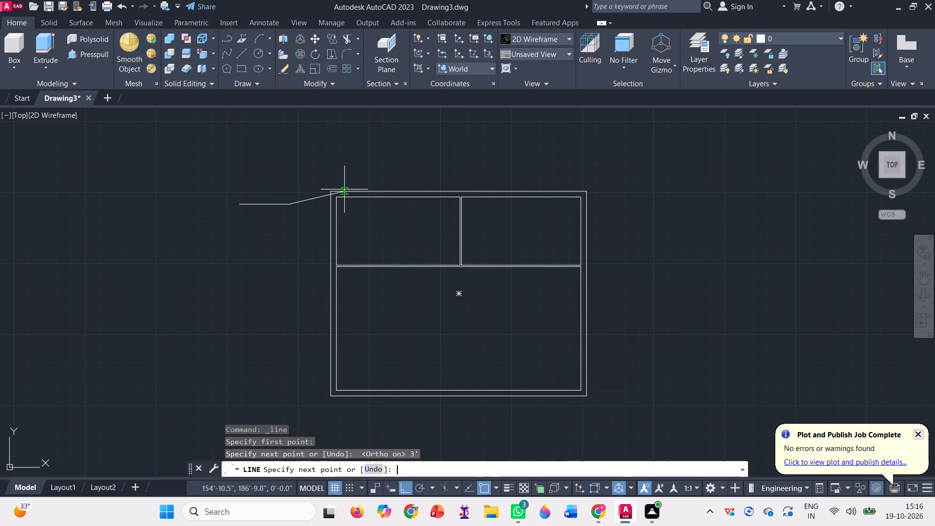
text(2')
key(Return)
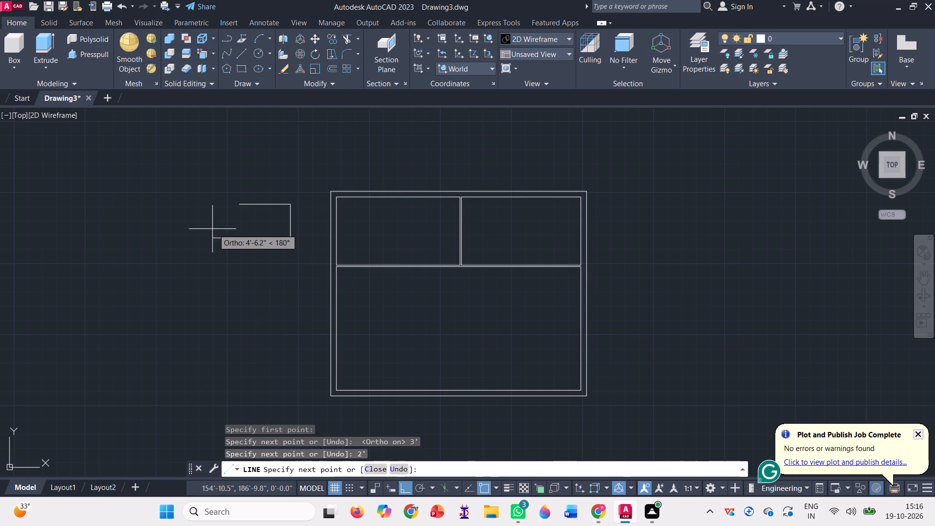
text(3')
key(Return)
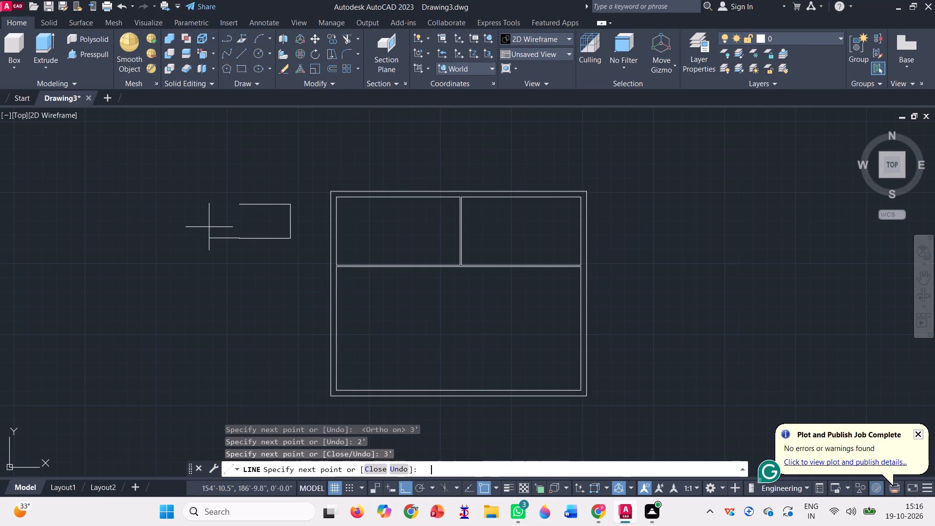
text(2')
key(Return)
key(Return)
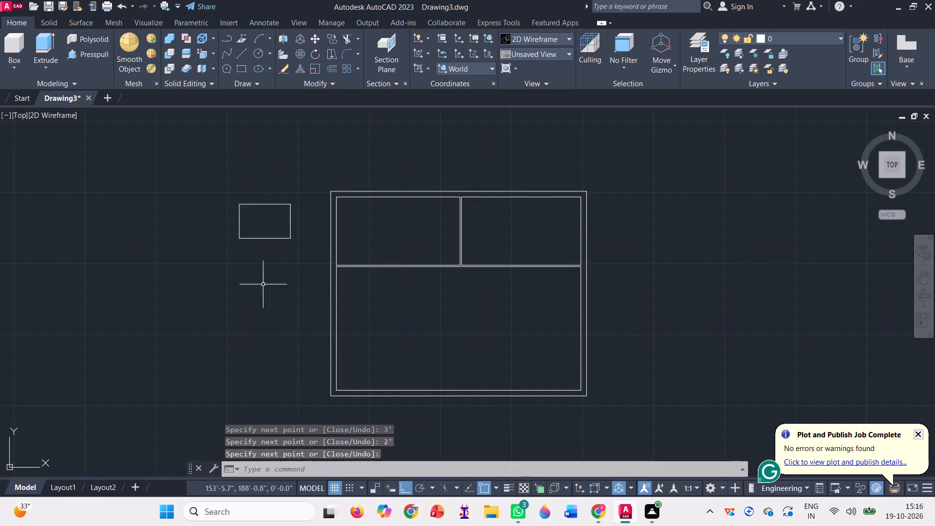
Join the four lines of the 3' by 2' rectangle into one polyline.
click(306, 254)
click(203, 195)
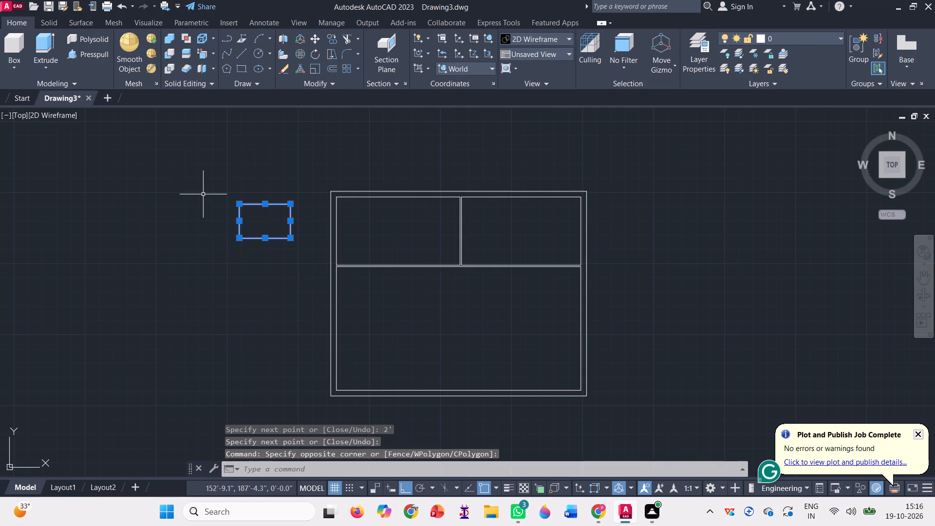
key(j)
key(Return)
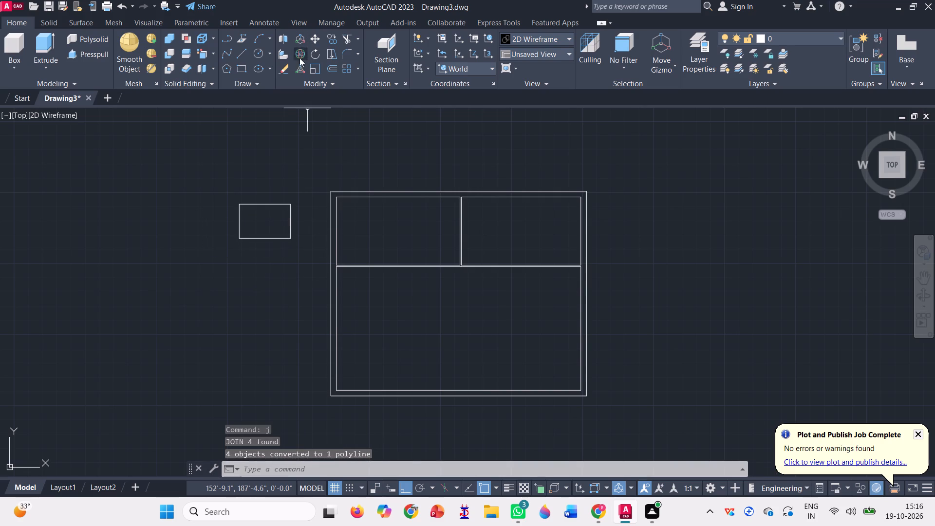
Move the 3' by 2' rectangle by its top edge's midpoint to the vertical partition's top end, between its two lines, with Ortho off.
click(313, 40)
click(277, 217)
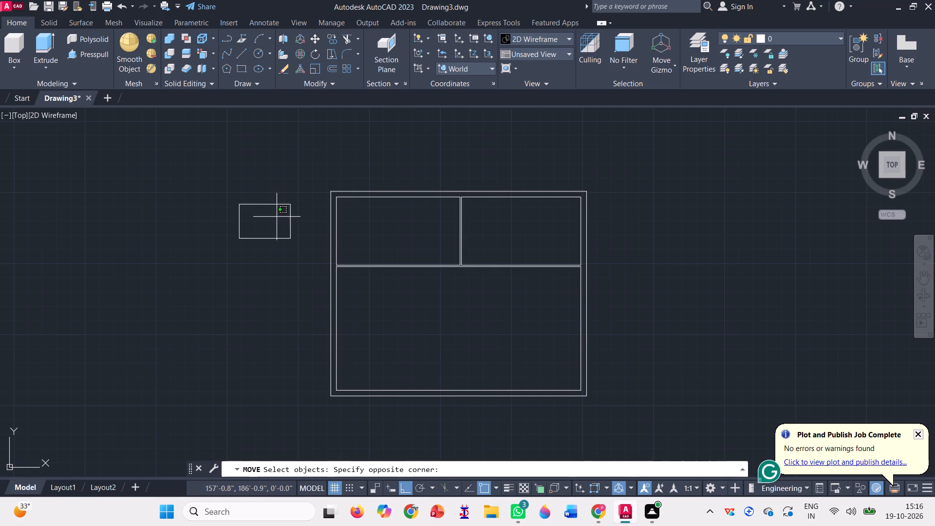
click(212, 189)
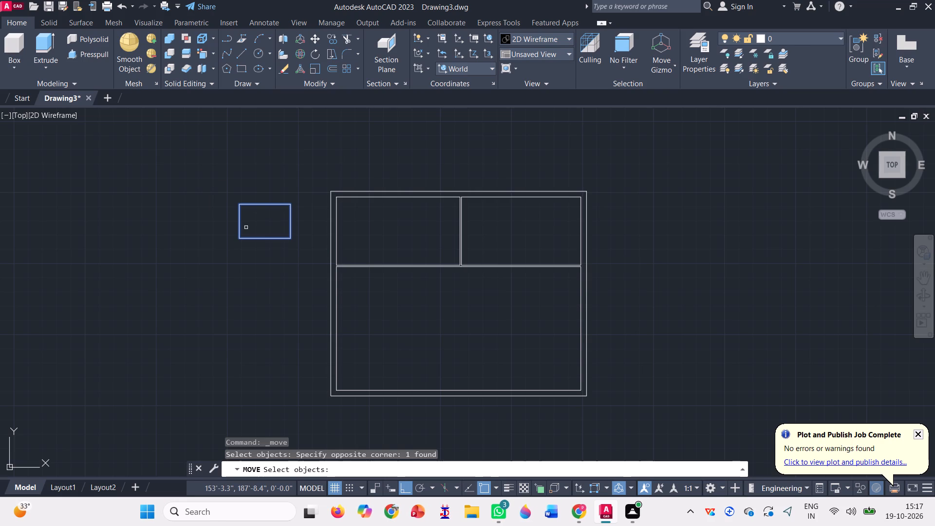
key(space)
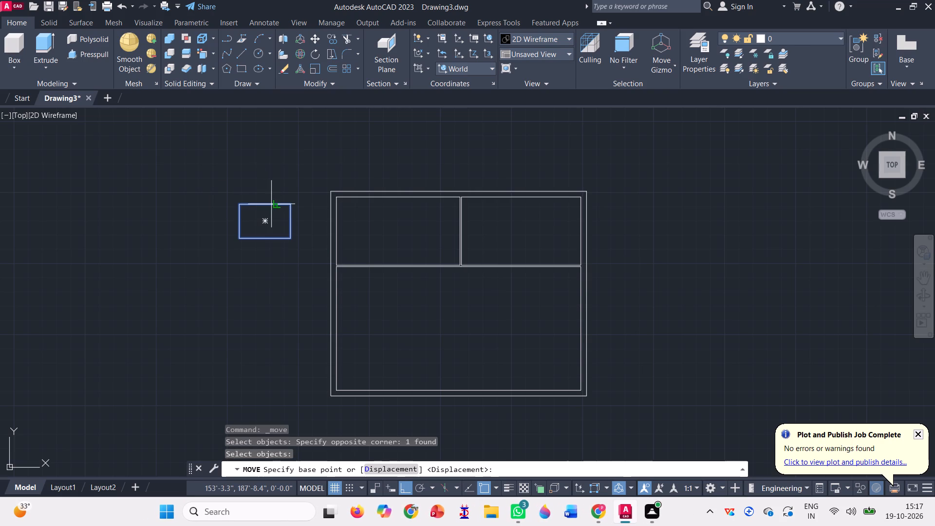
click(262, 205)
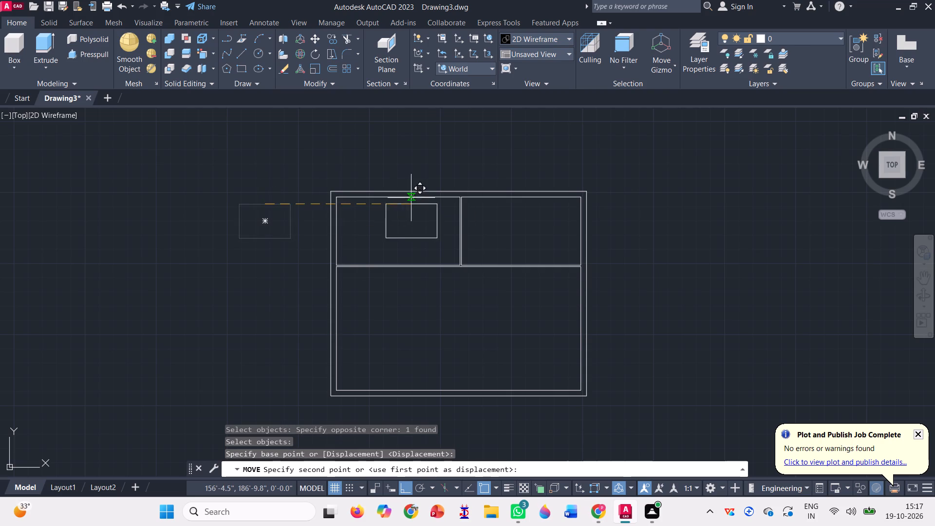
scroll(444, 190, up, 3)
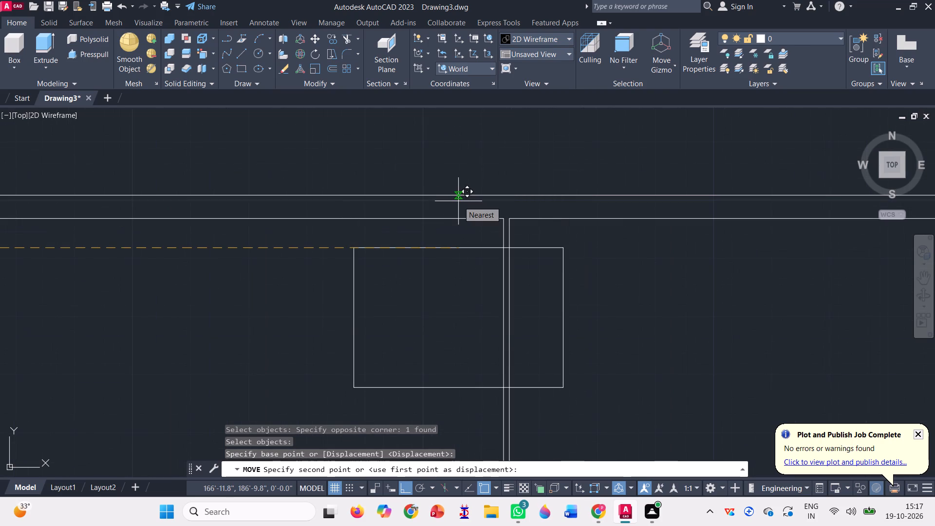
key(F8)
scroll(516, 219, up, 3)
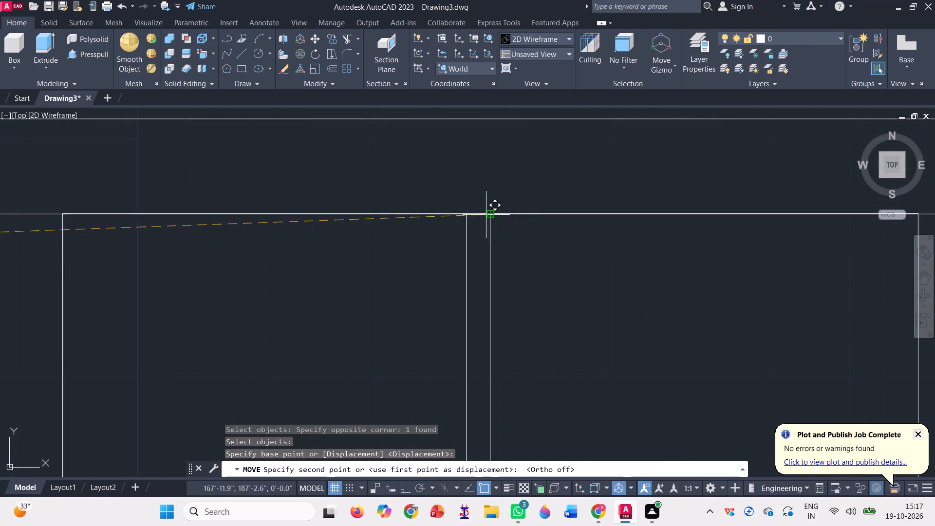
scroll(479, 214, up, 1)
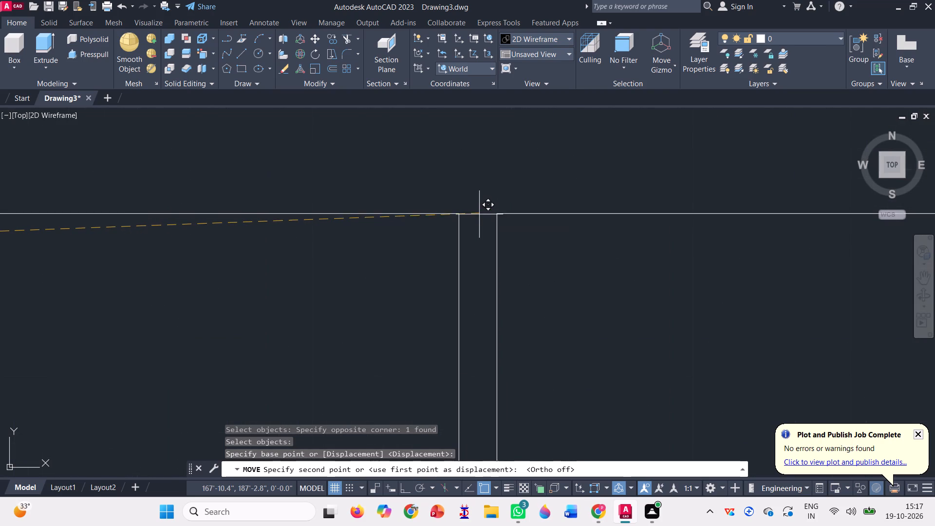
click(479, 214)
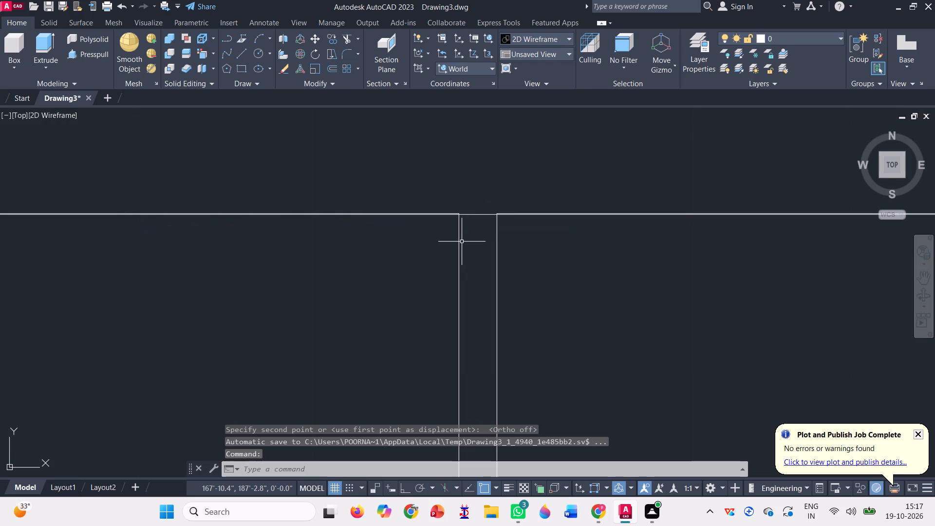
Draw a short line across the vertical partition's top end, joining the upper endpoints of its two lines.
scroll(472, 207, up, 3)
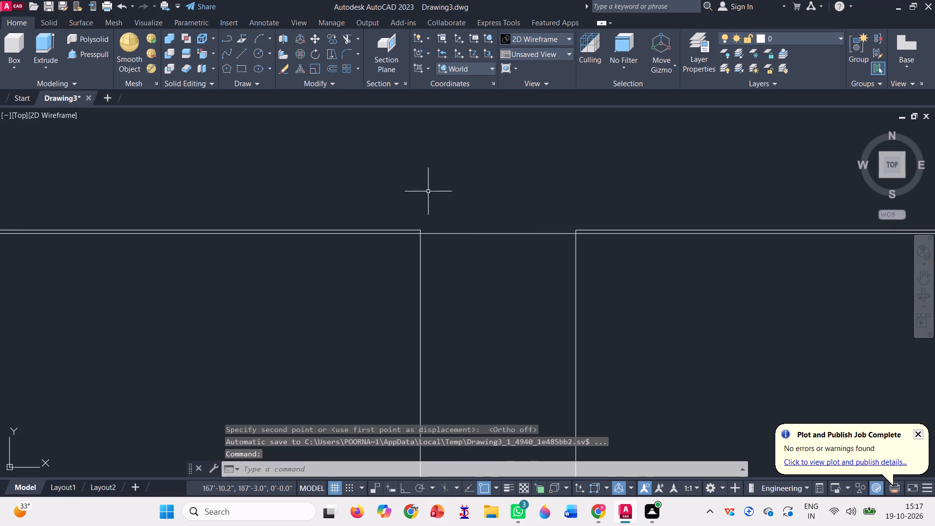
click(244, 51)
scroll(412, 234, up, 1)
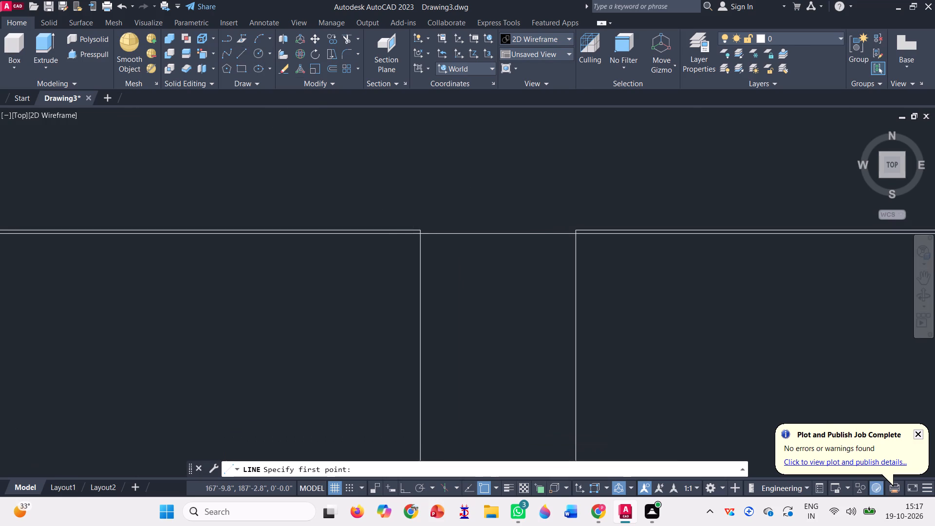
scroll(412, 234, up, 2)
click(442, 215)
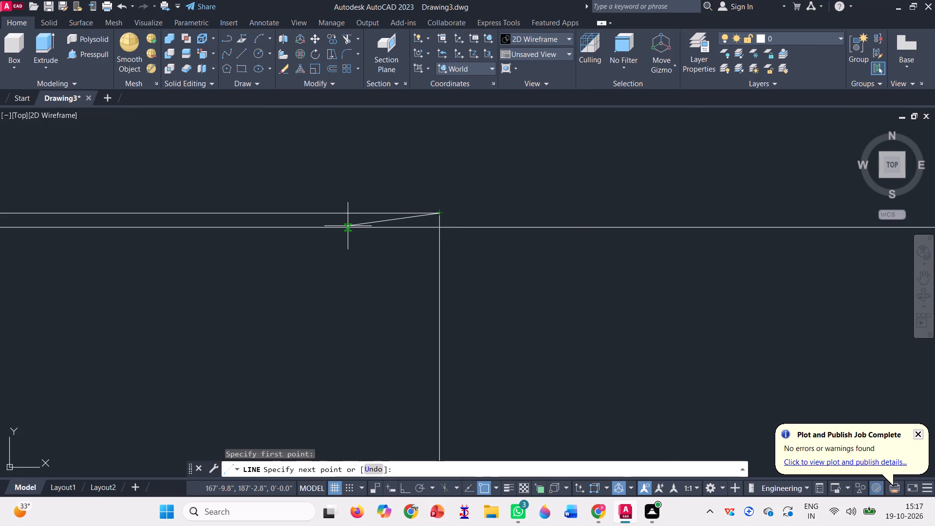
scroll(345, 225, down, 1)
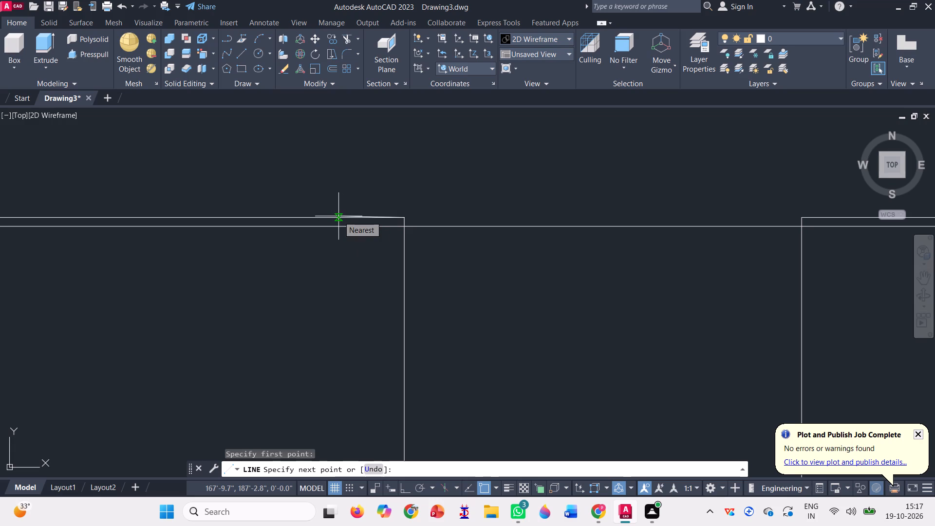
scroll(337, 203, down, 1)
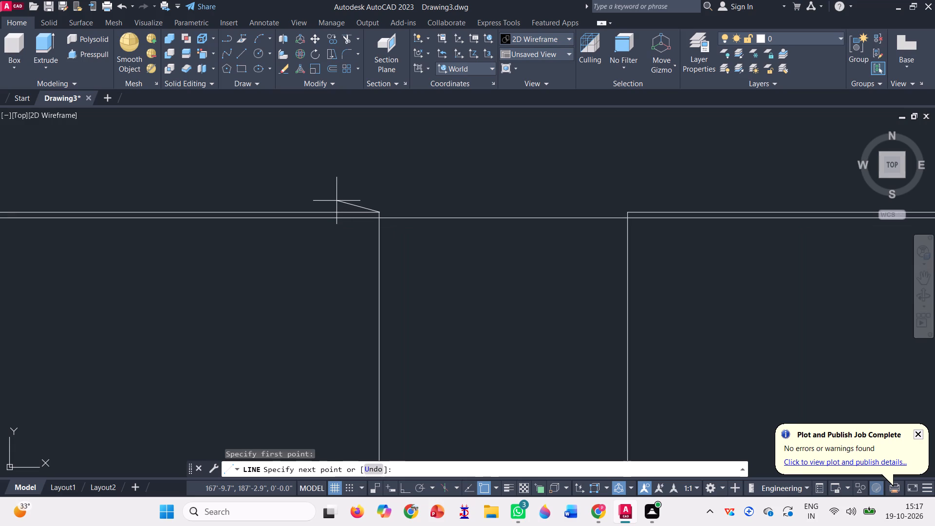
scroll(337, 201, down, 1)
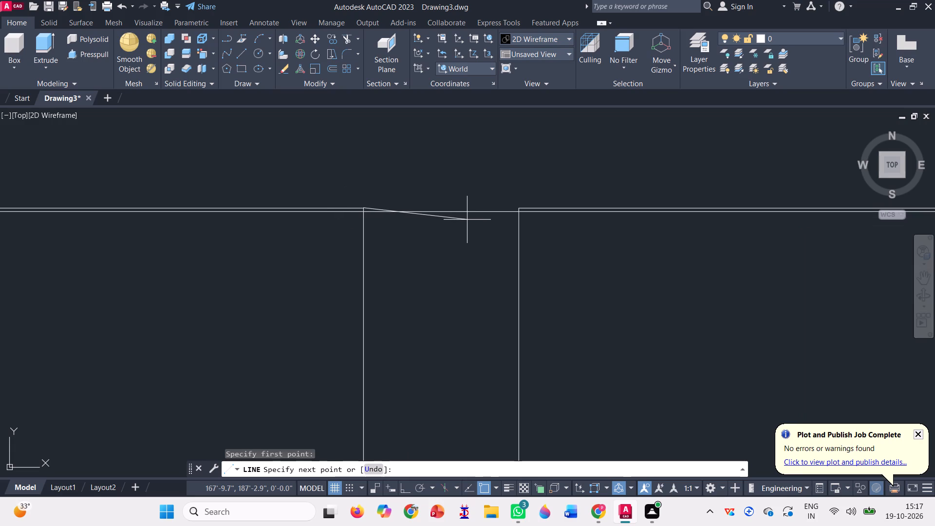
scroll(492, 230, up, 2)
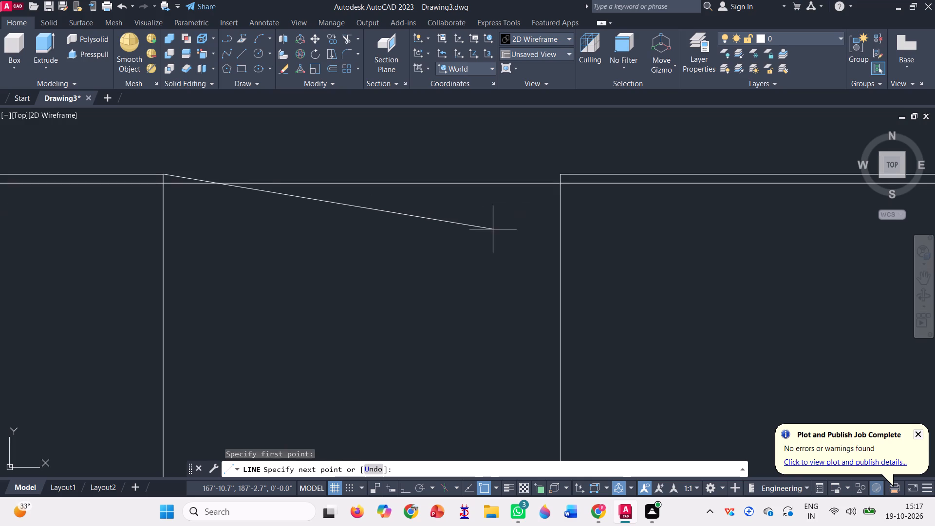
click(560, 175)
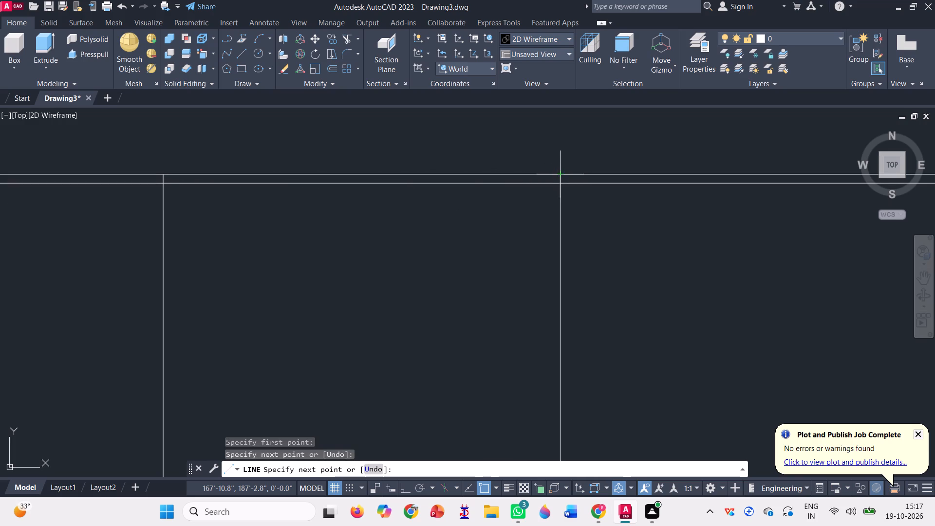
scroll(467, 174, down, 4)
scroll(328, 195, down, 2)
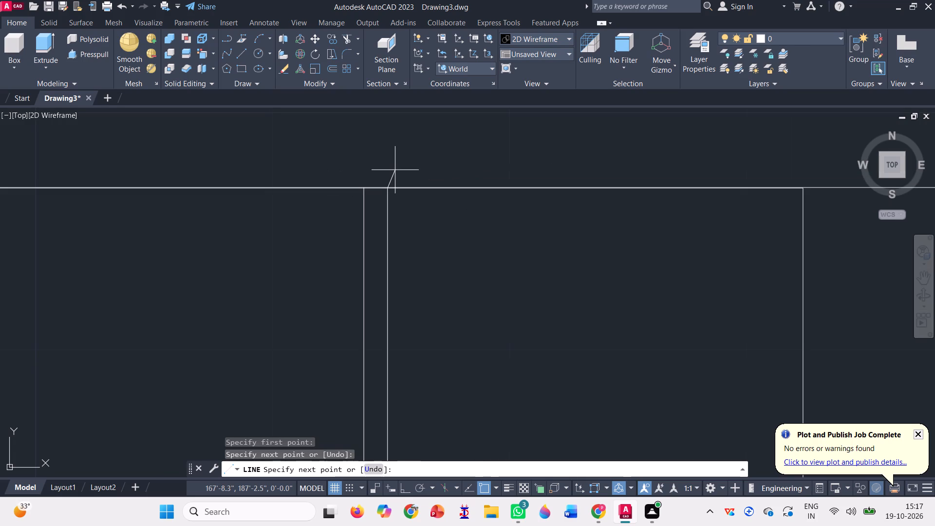
key(space)
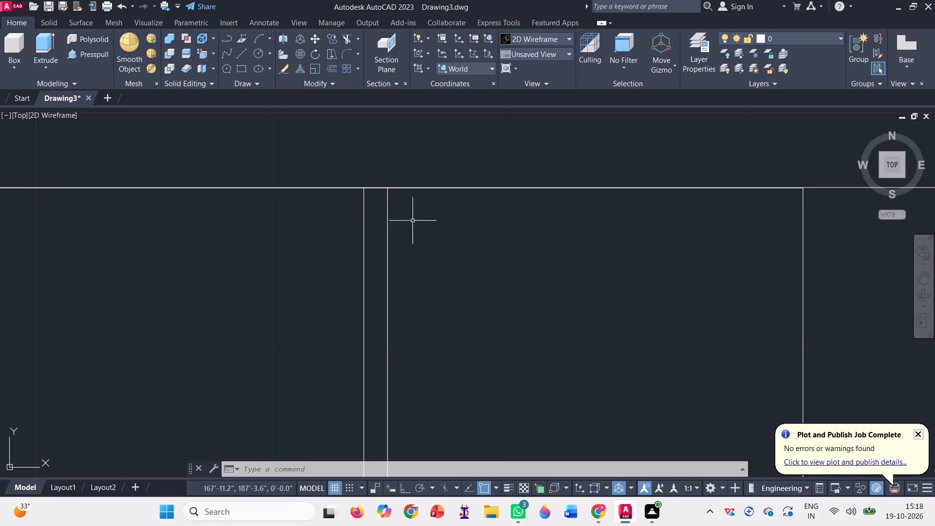
Move the 3' by 2' rectangle by its top edge's midpoint to the midpoint of the short line across the partition's top end.
scroll(480, 201, up, 3)
scroll(332, 204, down, 3)
scroll(197, 169, up, 2)
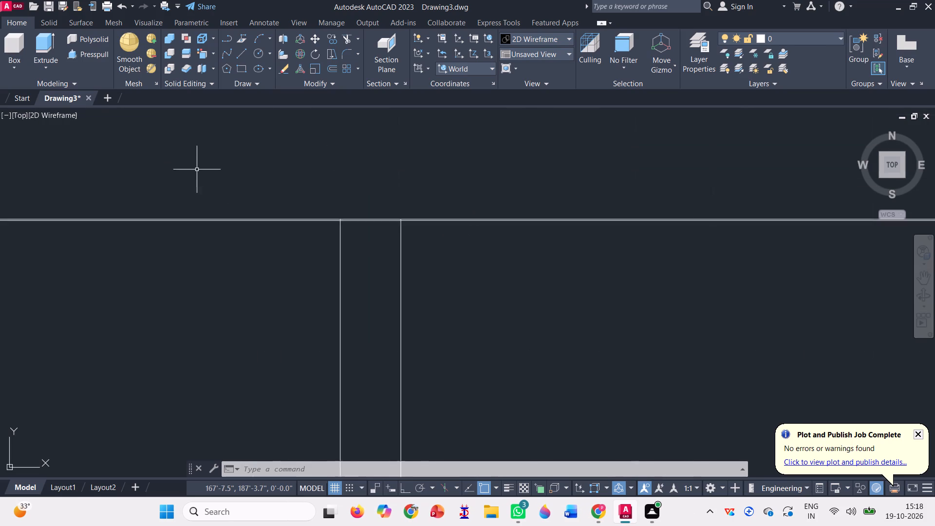
scroll(197, 169, up, 2)
click(316, 38)
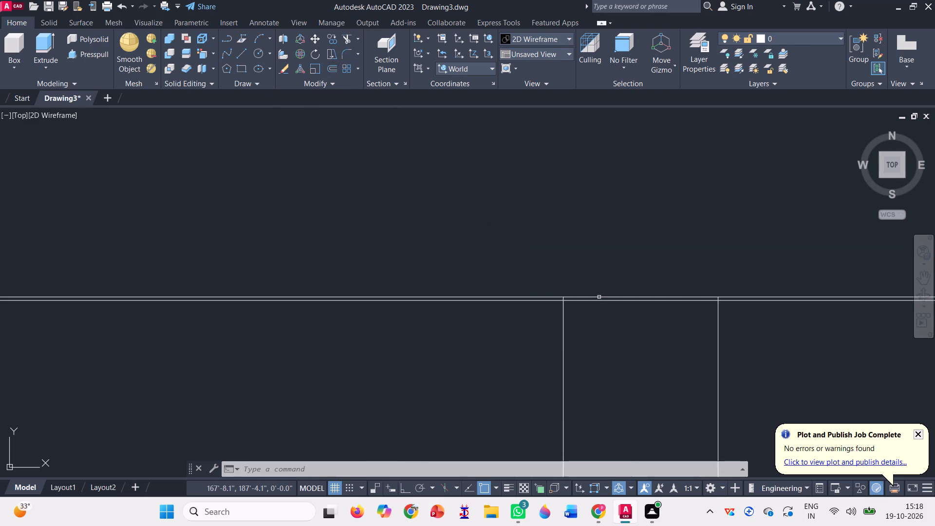
scroll(600, 297, up, 3)
click(602, 315)
click(591, 301)
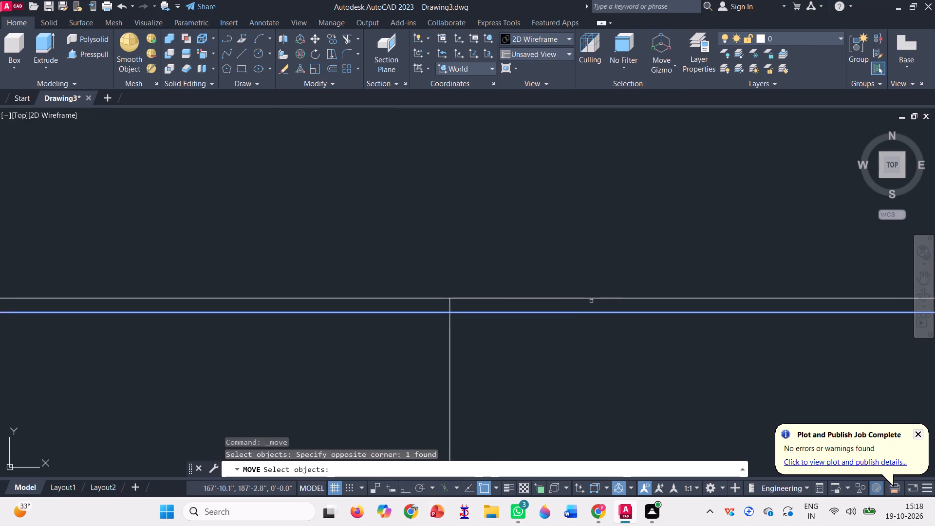
key(space)
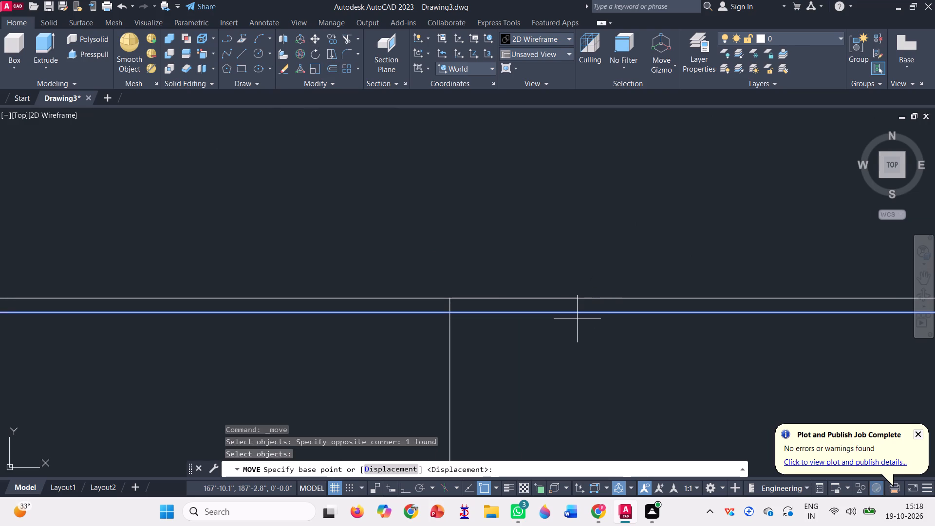
scroll(462, 290, down, 3)
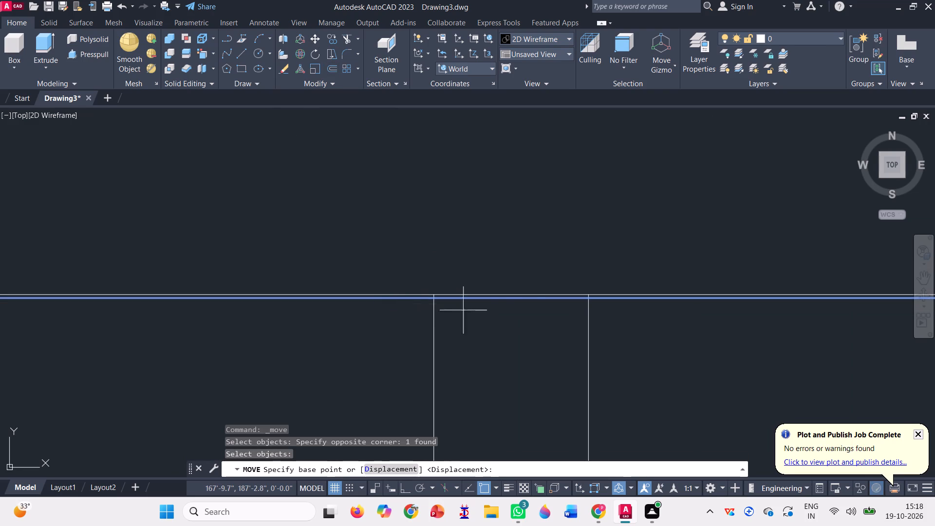
scroll(538, 316, up, 2)
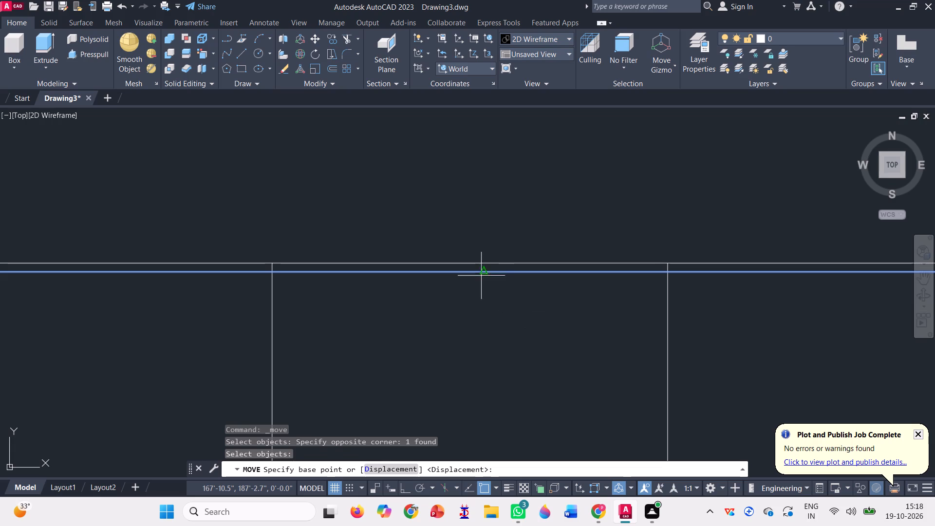
click(481, 274)
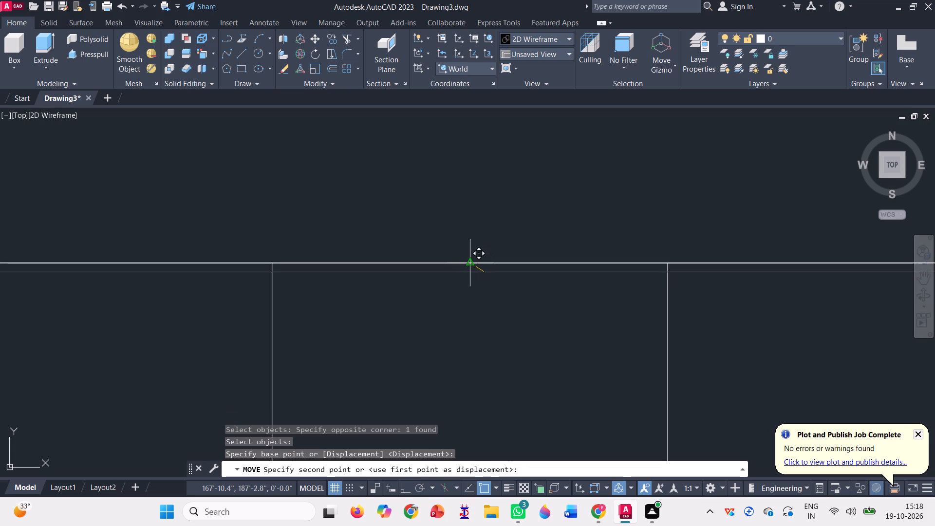
click(466, 263)
scroll(460, 271, down, 6)
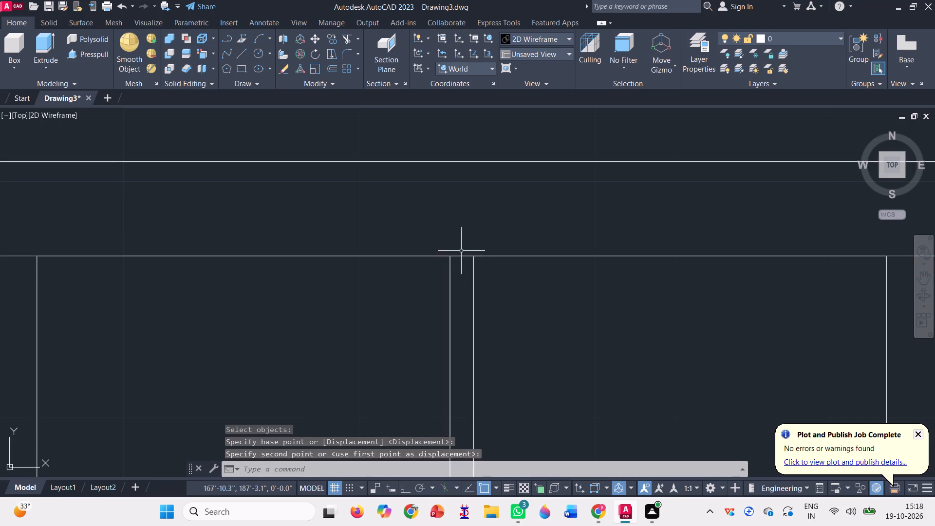
Delete the short line across the vertical partition's top end.
scroll(462, 257, up, 1)
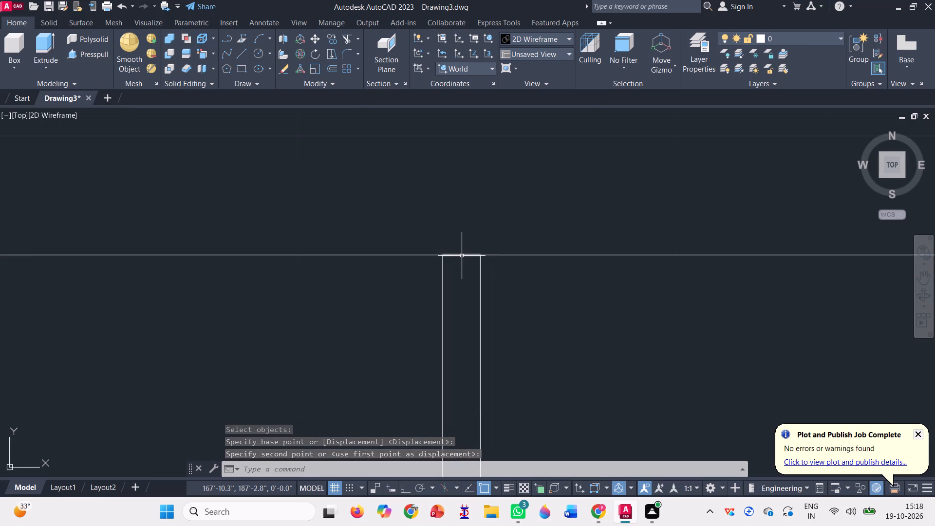
click(462, 252)
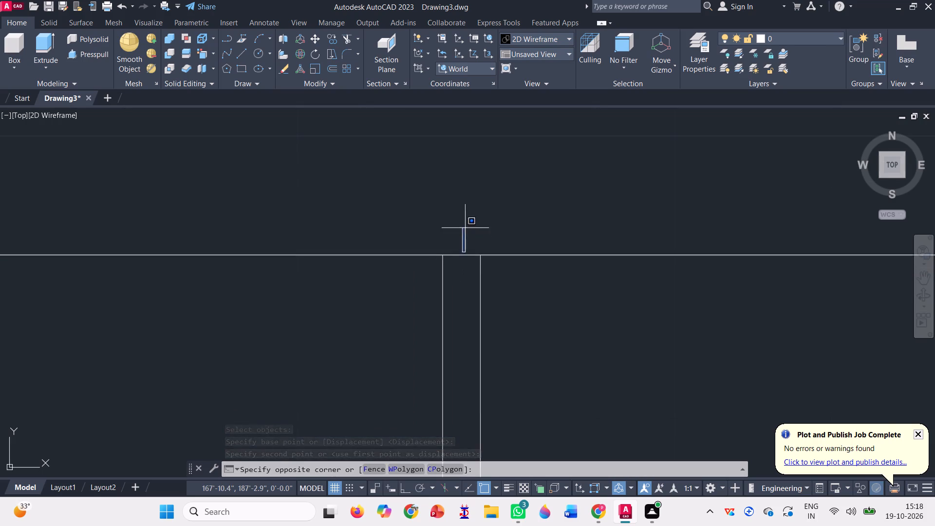
click(465, 225)
click(464, 256)
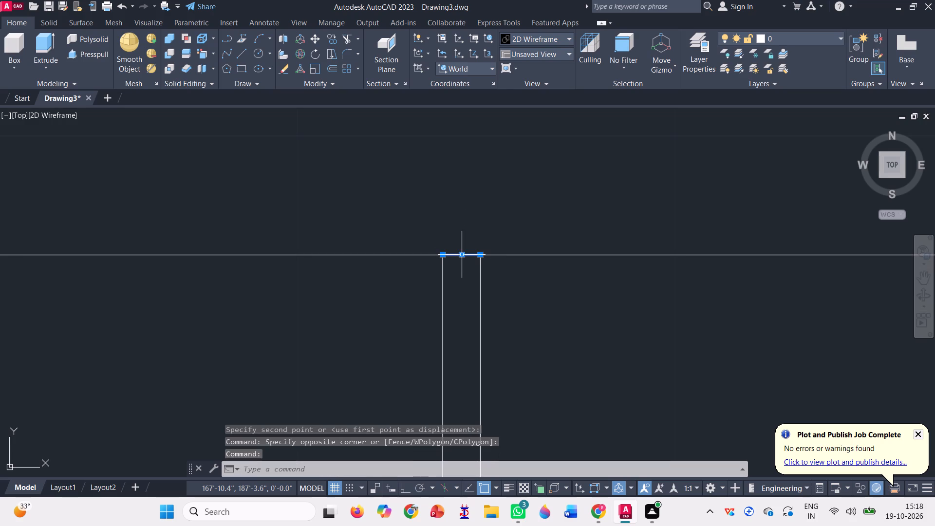
key(Delete)
scroll(497, 250, down, 3)
scroll(432, 204, down, 2)
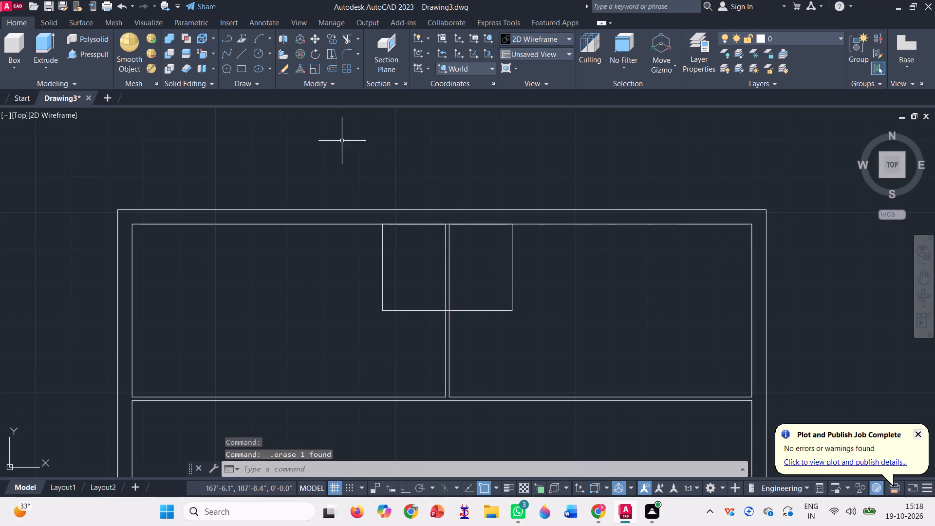
Copy the 3' by 2' rectangle directly below itself, from its upper-left corner to its lower-left corner.
click(330, 37)
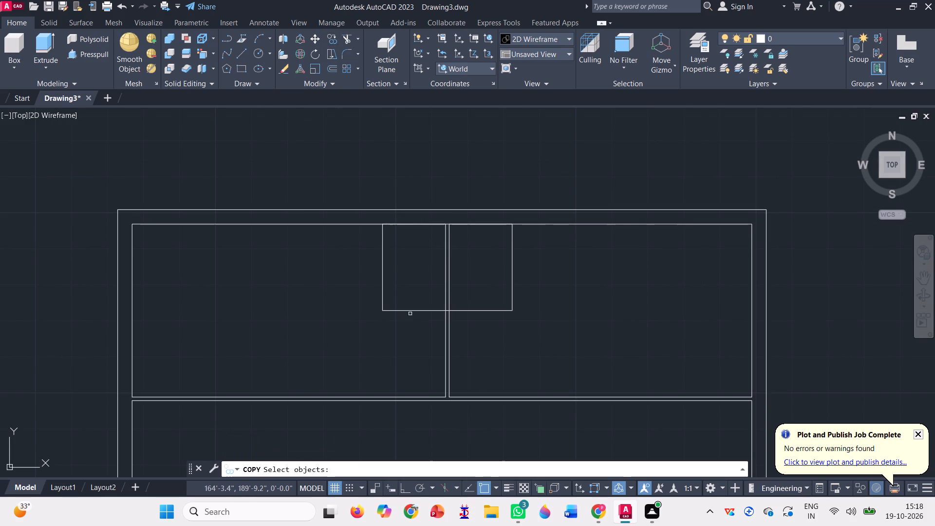
click(415, 334)
click(322, 262)
key(space)
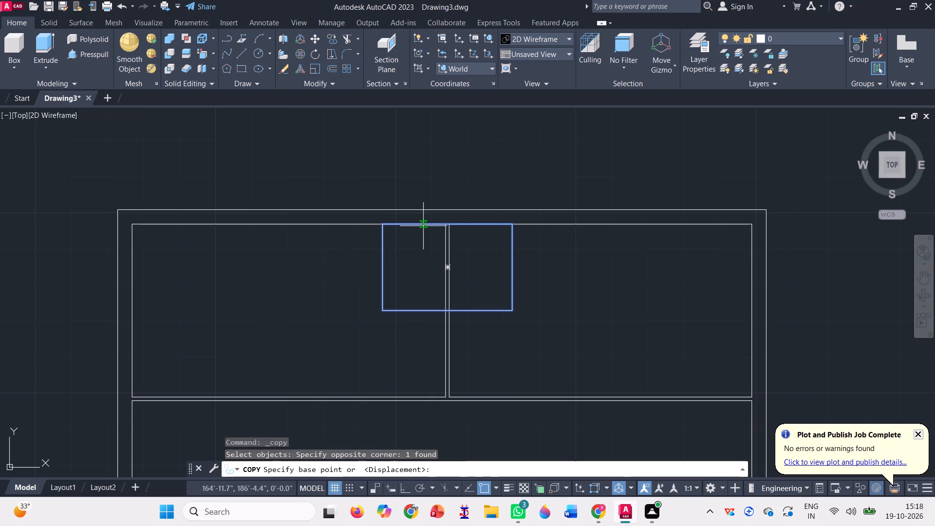
click(383, 222)
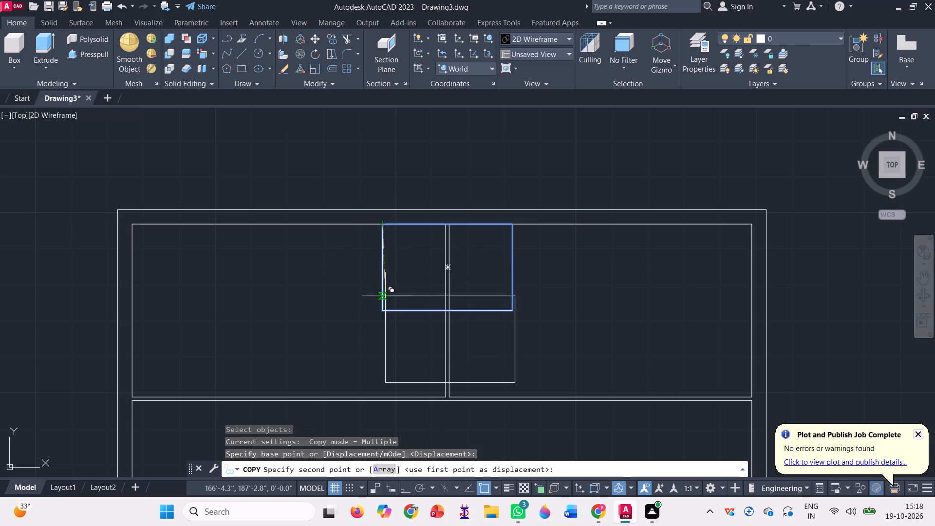
click(385, 309)
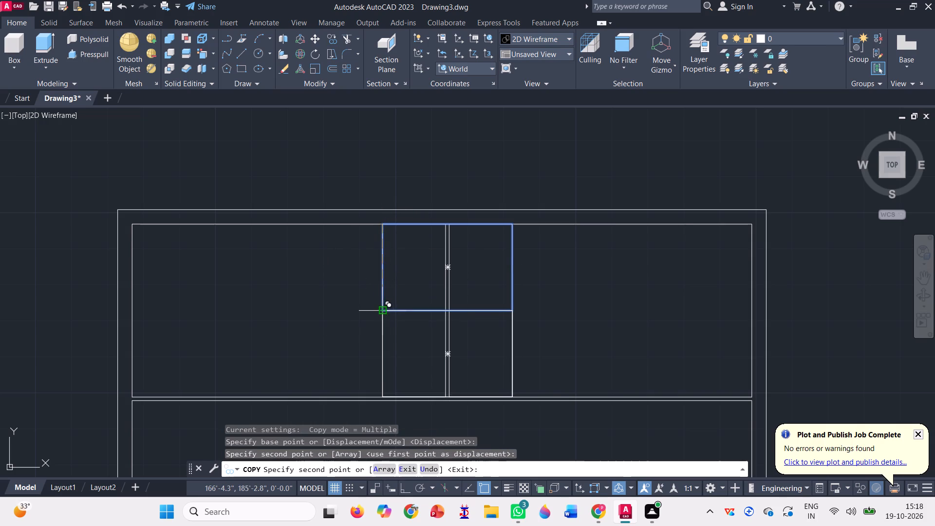
key(space)
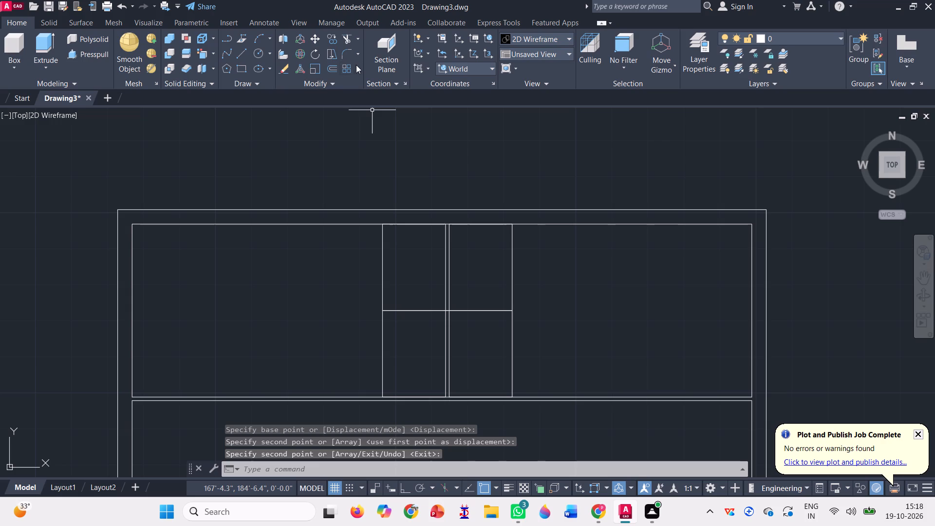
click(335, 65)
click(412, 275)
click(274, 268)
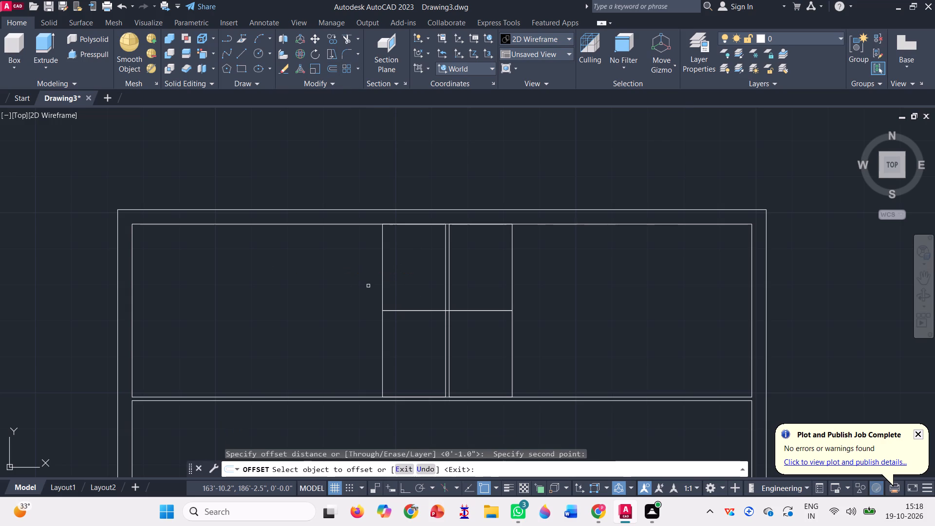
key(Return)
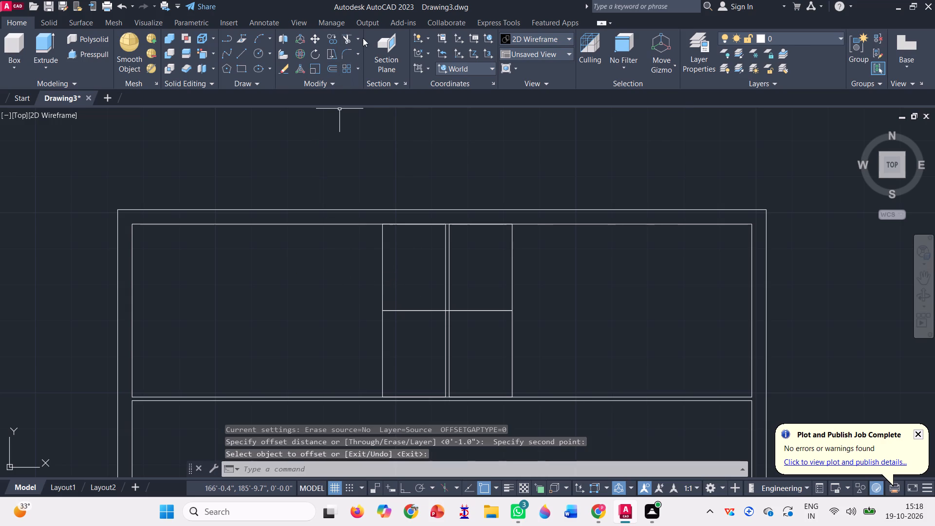
Offset the upper and lower 3' by 2' rectangles outward by 1".
click(337, 65)
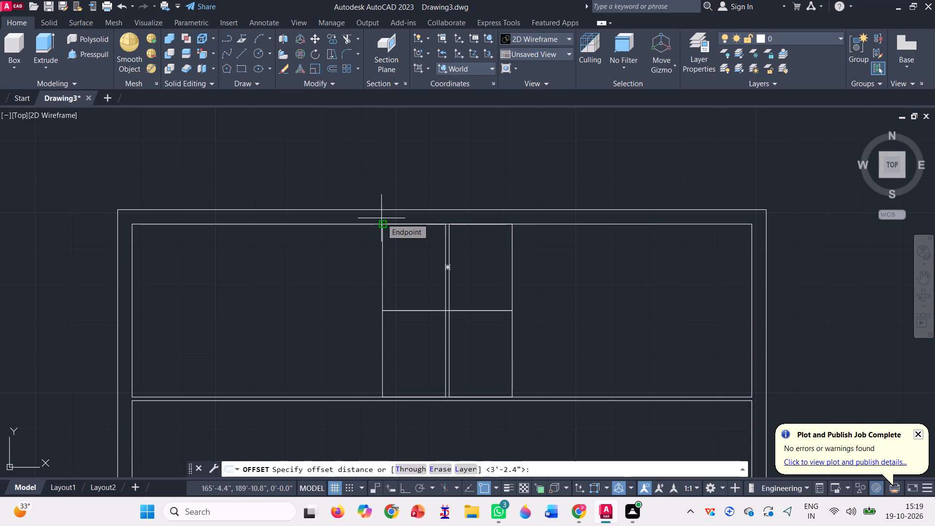
key(0)
key(apostrophe)
key(1)
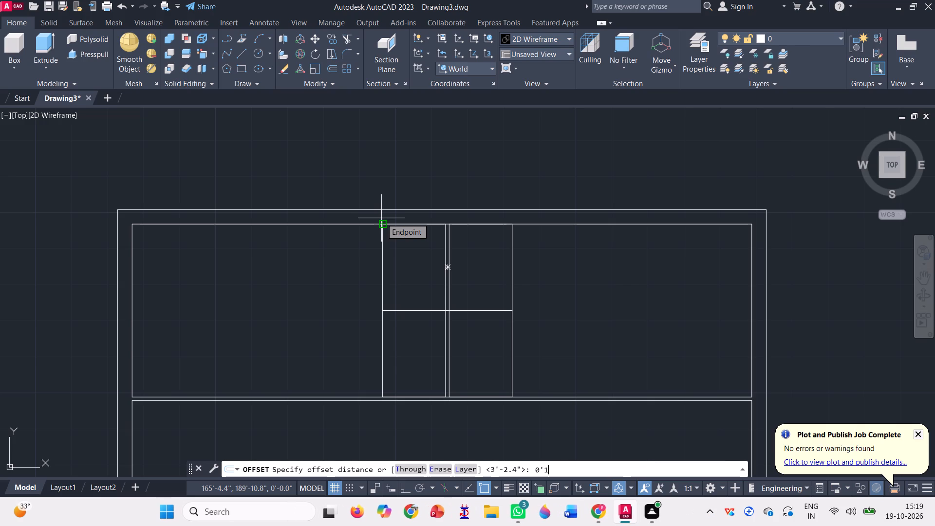
key(shift+quotedbl)
key(Return)
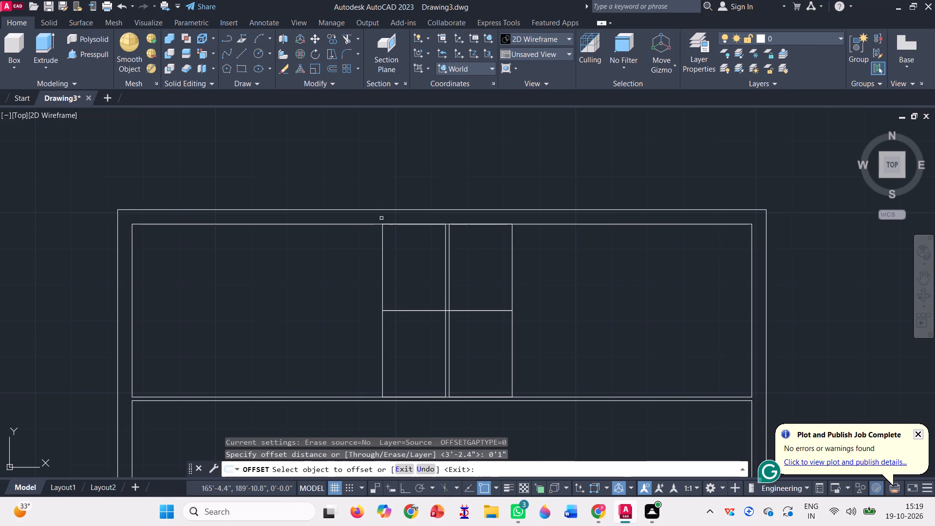
click(384, 298)
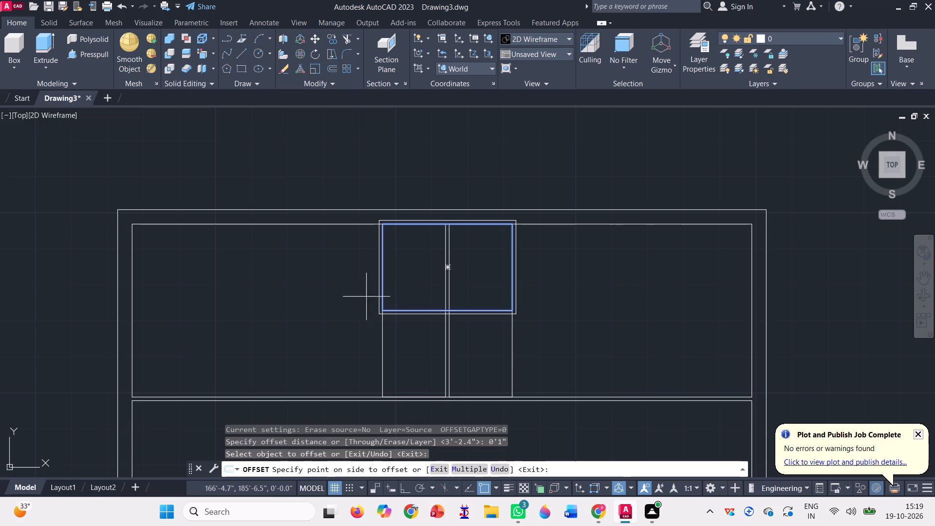
click(349, 299)
click(382, 346)
click(366, 340)
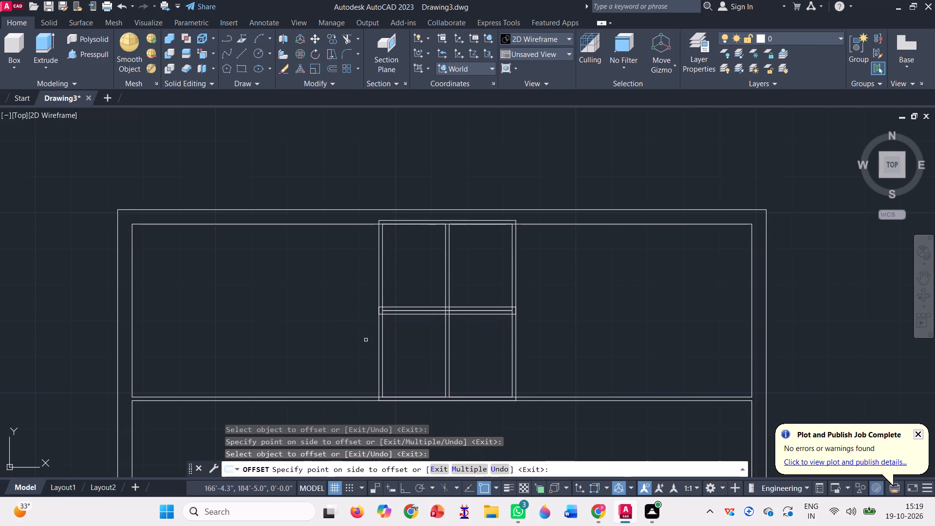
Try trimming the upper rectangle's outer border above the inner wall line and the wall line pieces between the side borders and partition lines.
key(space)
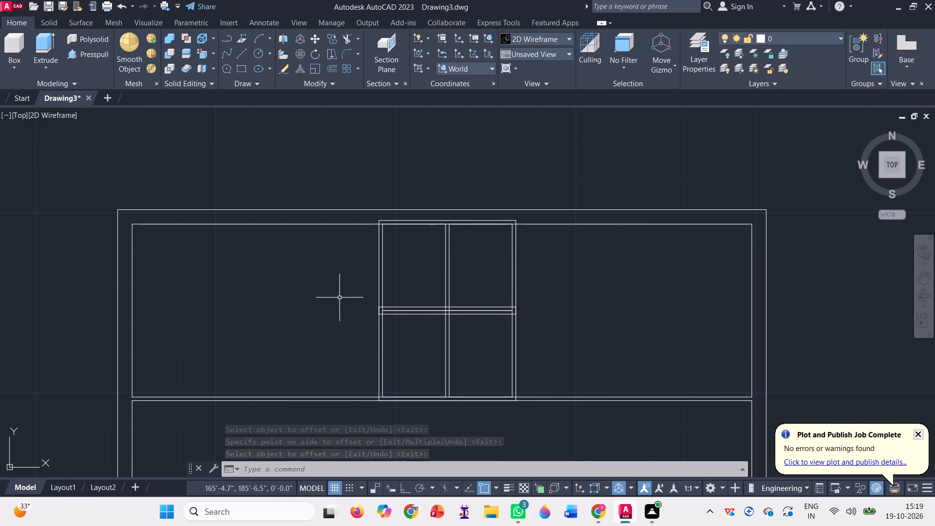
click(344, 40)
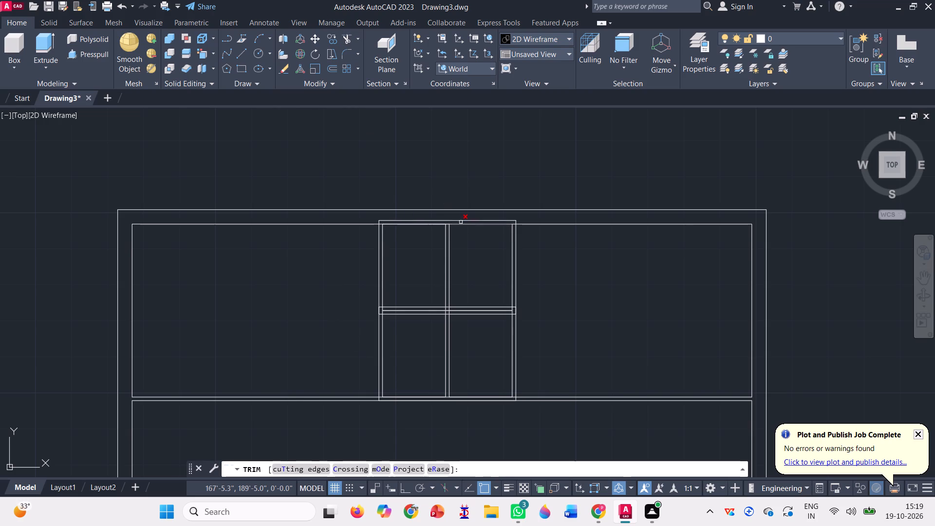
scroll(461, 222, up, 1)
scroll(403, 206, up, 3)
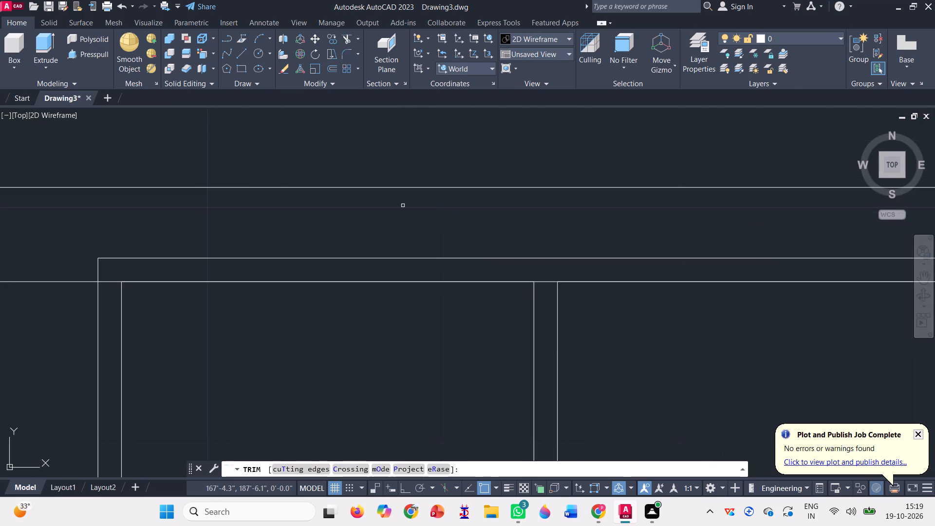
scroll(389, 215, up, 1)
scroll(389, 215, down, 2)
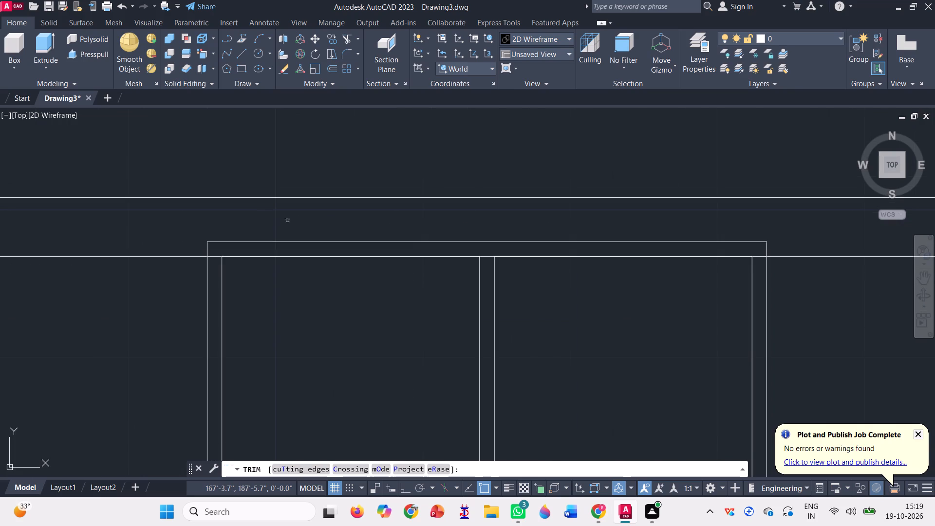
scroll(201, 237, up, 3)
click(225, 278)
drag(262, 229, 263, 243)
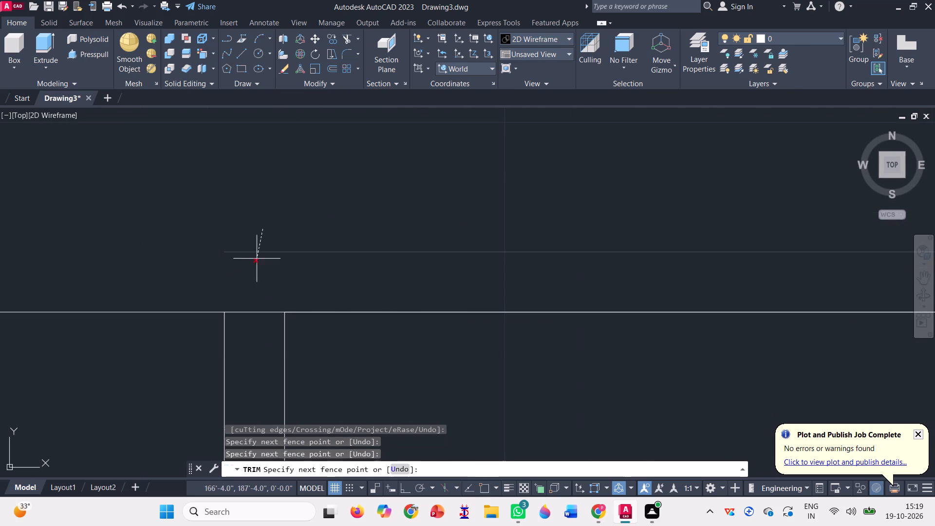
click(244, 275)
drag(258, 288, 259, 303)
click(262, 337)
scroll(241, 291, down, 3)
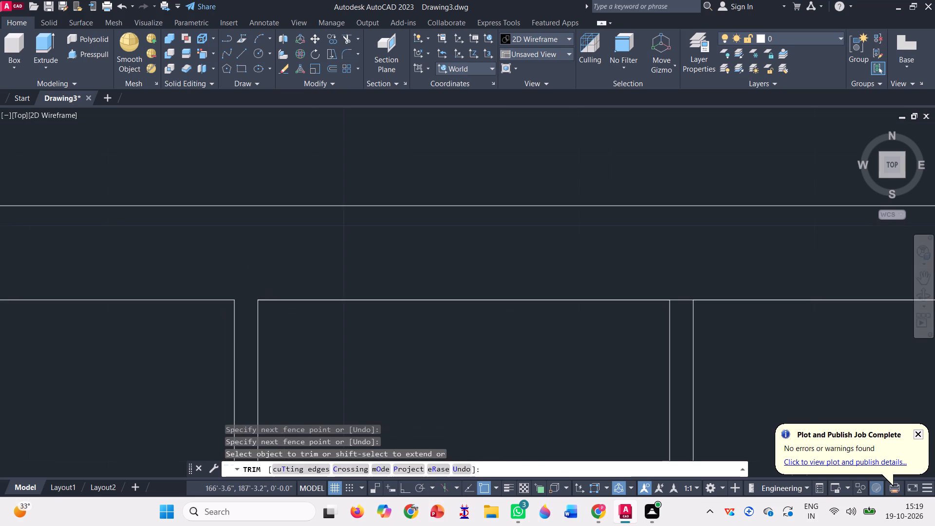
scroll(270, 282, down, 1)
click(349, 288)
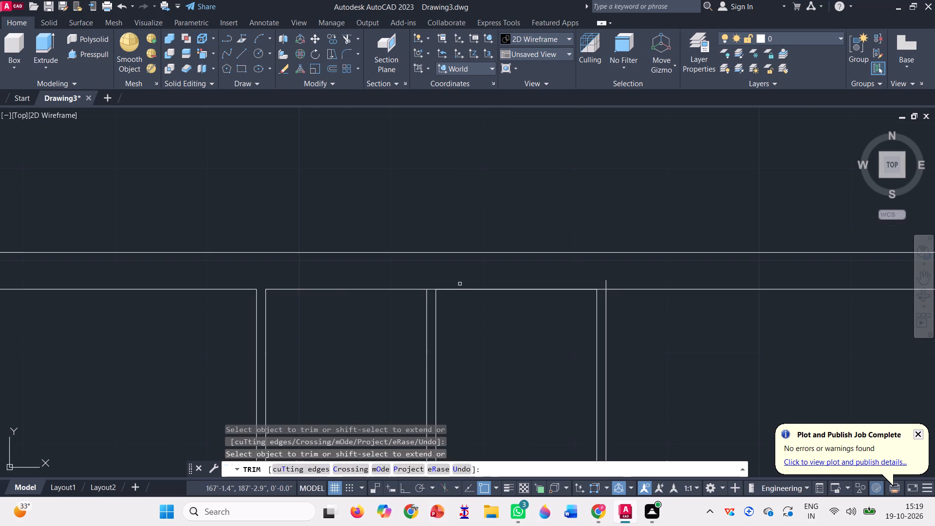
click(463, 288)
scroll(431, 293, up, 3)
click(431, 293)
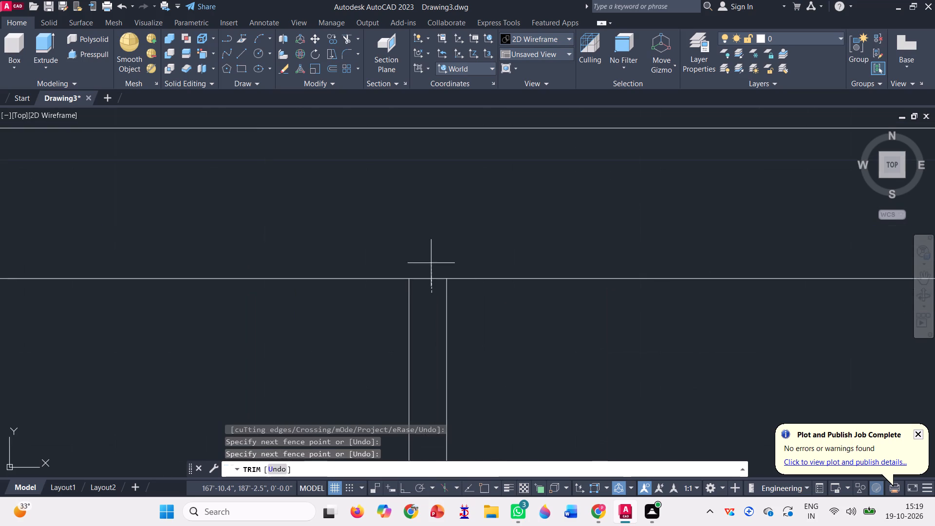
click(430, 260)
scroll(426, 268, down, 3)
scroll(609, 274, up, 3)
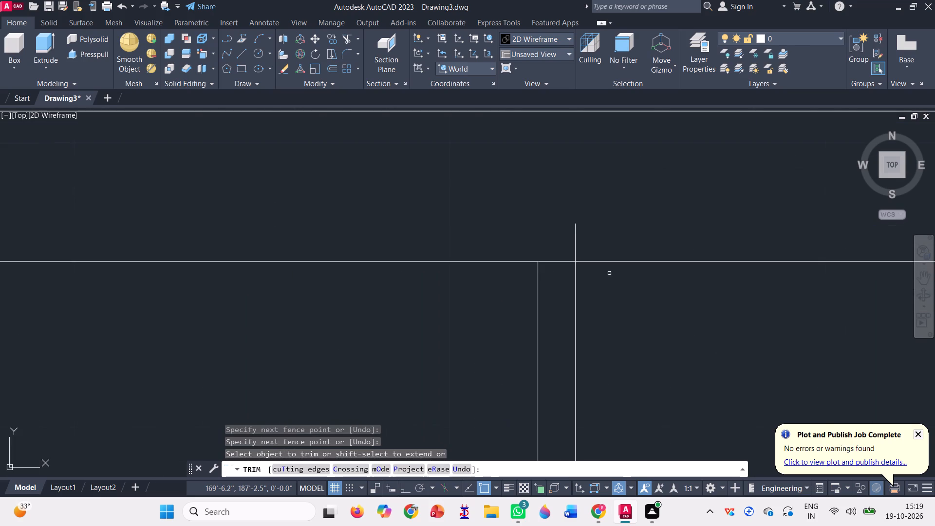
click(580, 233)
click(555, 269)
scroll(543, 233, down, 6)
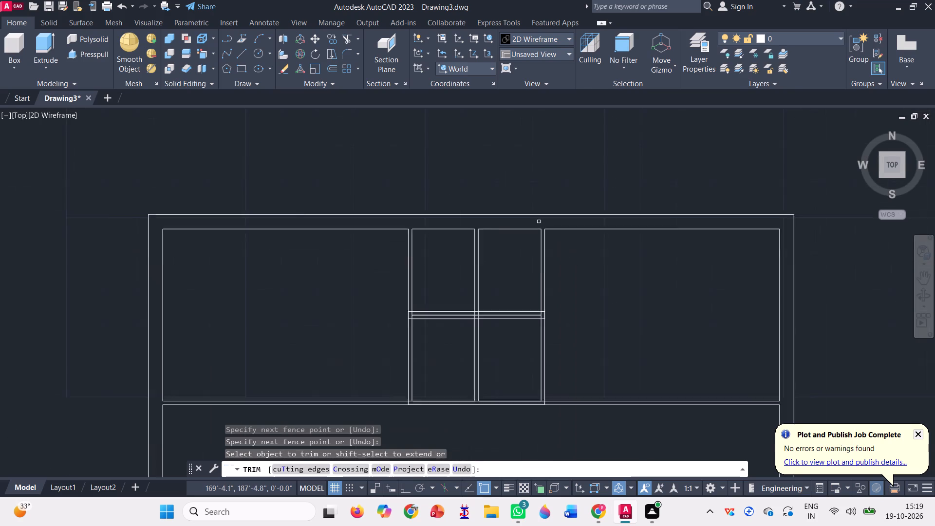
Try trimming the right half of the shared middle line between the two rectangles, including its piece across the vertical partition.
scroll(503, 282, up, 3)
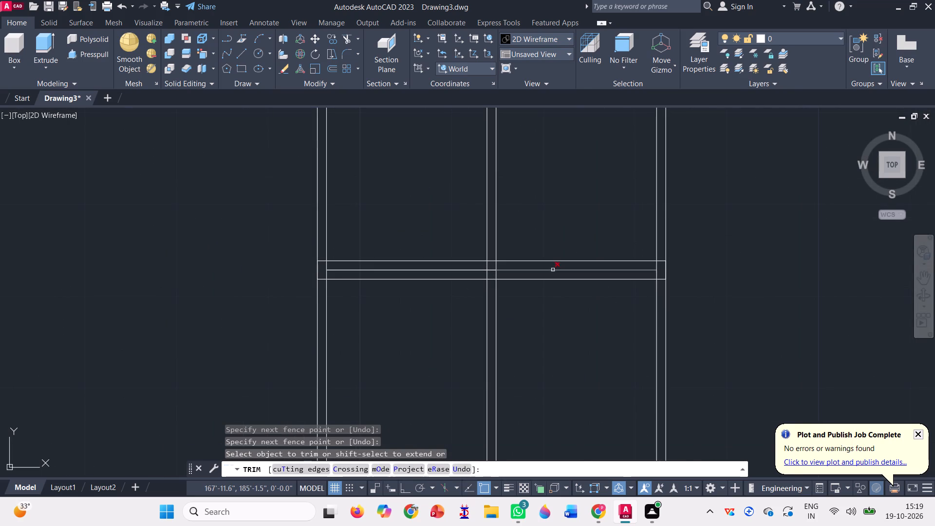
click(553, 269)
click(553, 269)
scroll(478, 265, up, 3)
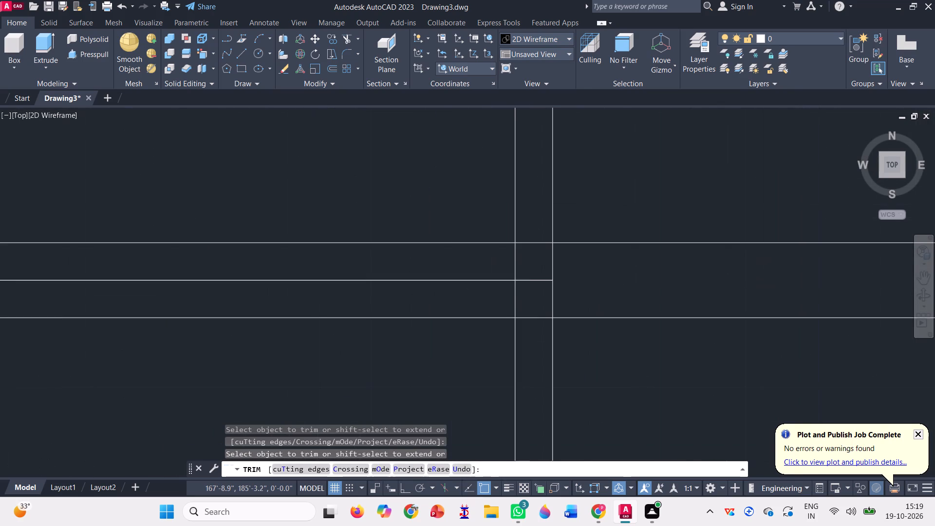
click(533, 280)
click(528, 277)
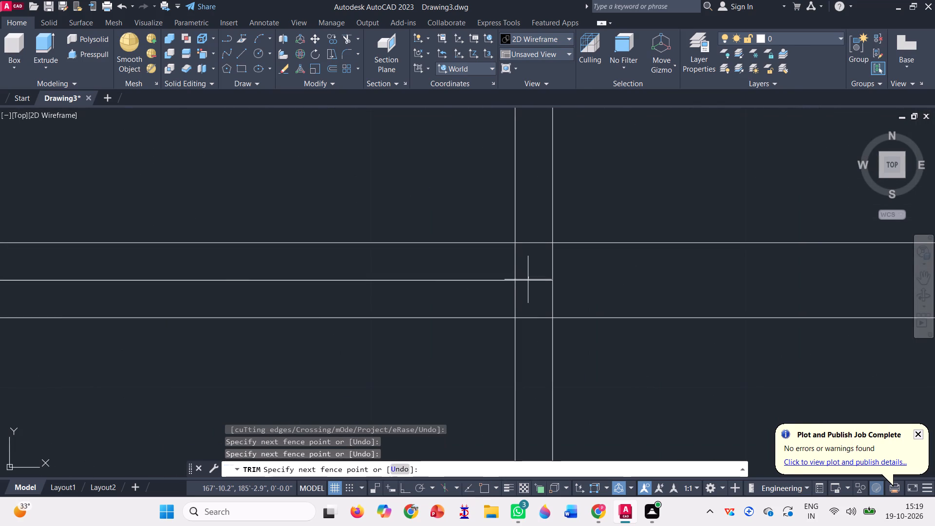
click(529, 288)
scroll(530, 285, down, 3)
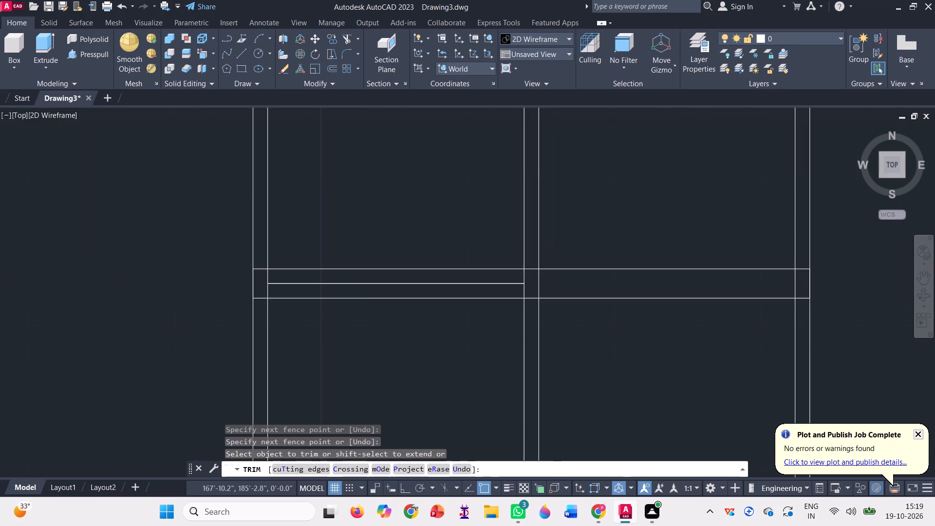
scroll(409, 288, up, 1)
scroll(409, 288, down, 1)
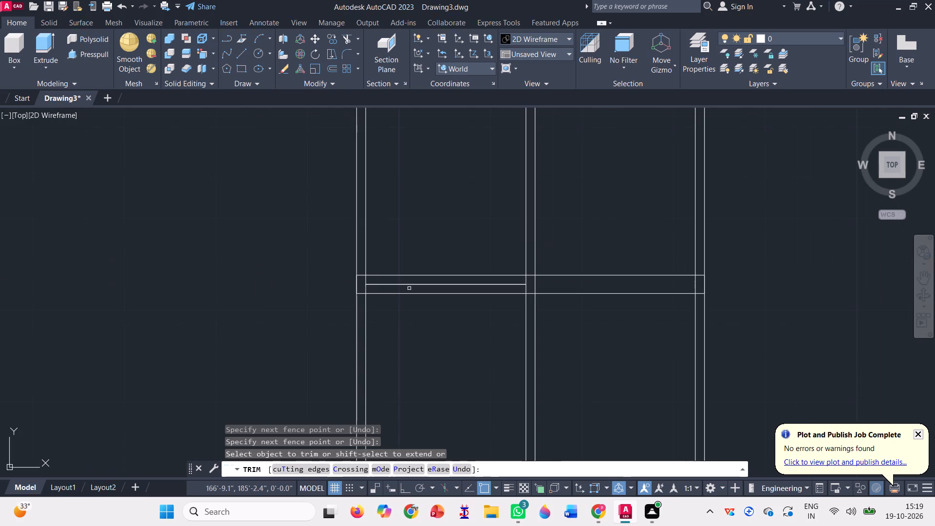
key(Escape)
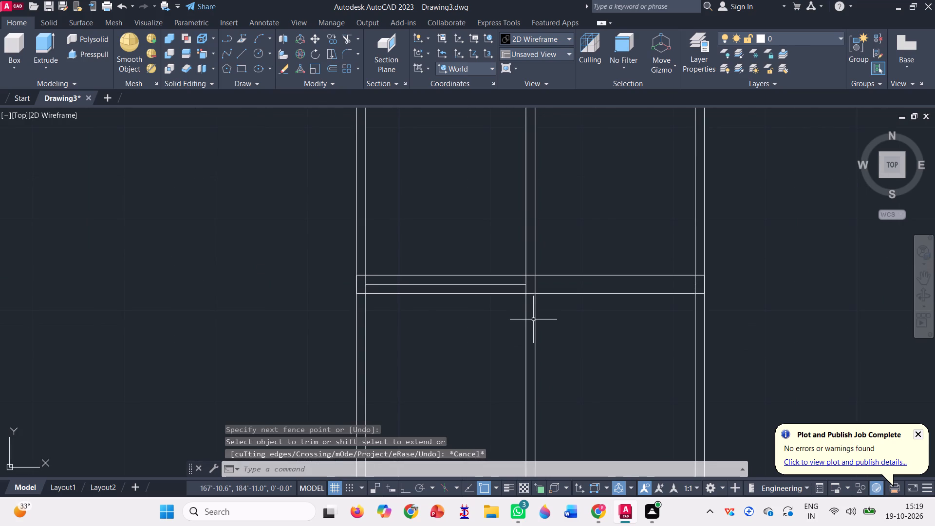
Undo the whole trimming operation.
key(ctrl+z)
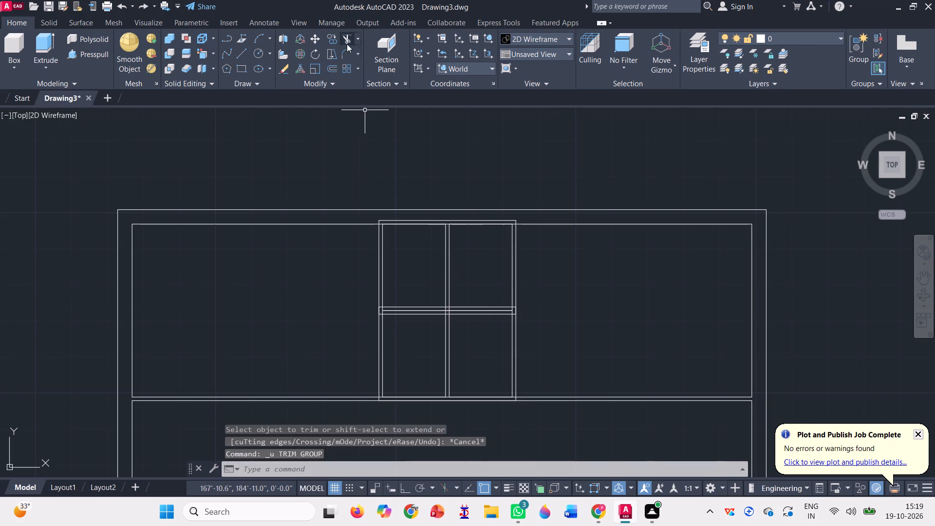
Trim the upper rectangle's outer border above the inner wall line and the wall line piece between its left border lines.
click(349, 38)
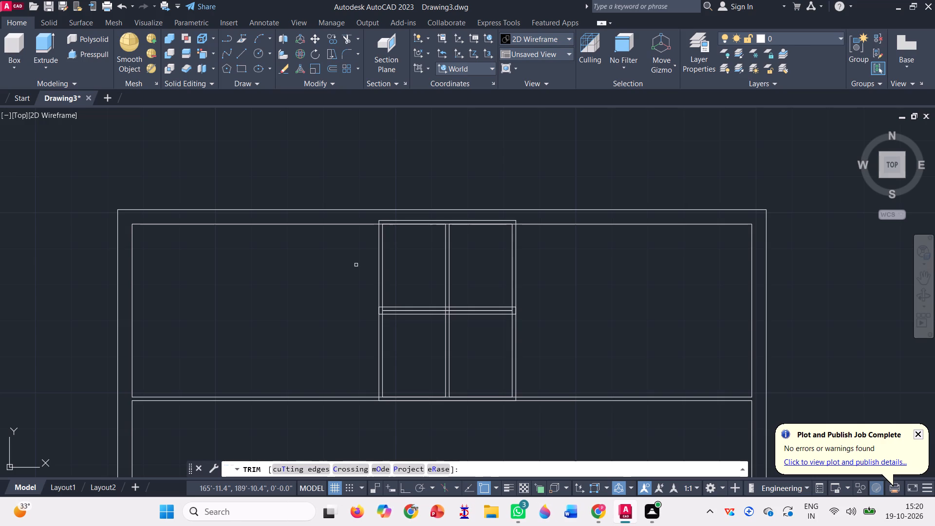
scroll(380, 216, up, 2)
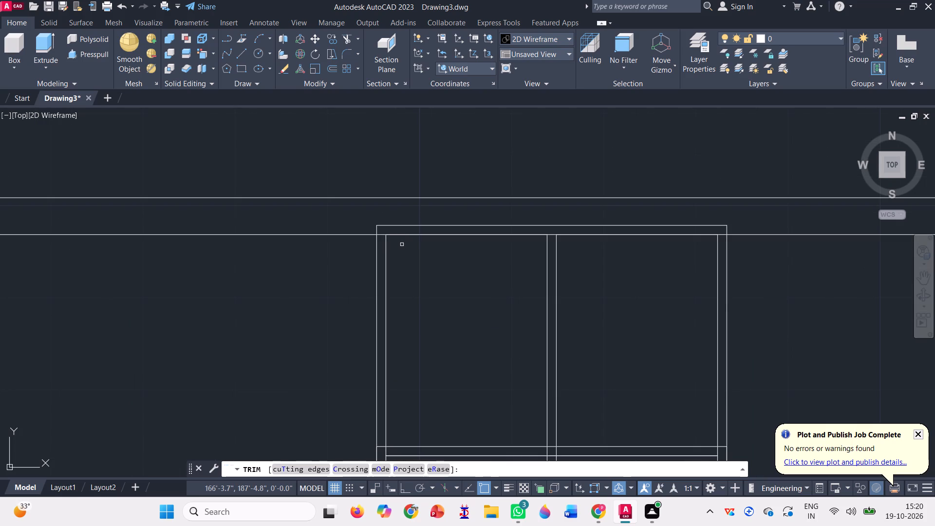
scroll(402, 244, up, 2)
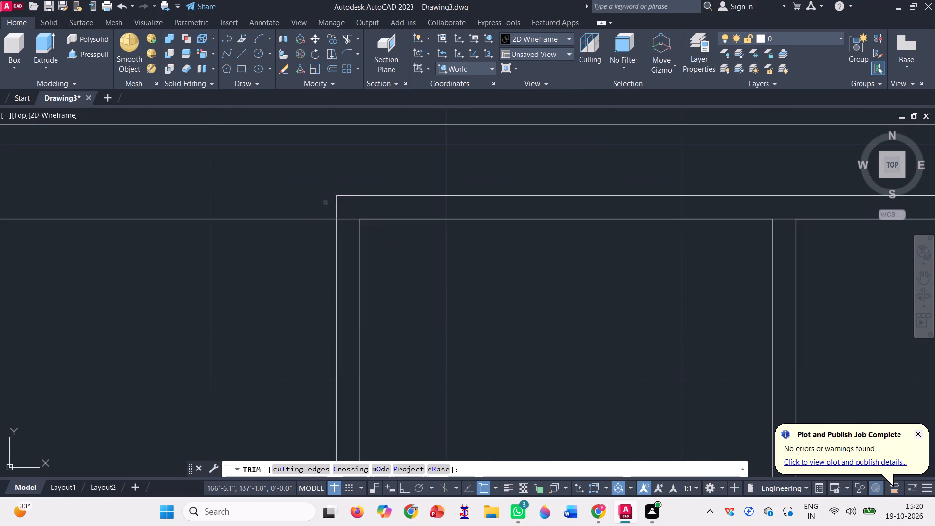
click(325, 203)
click(394, 183)
click(352, 227)
click(347, 205)
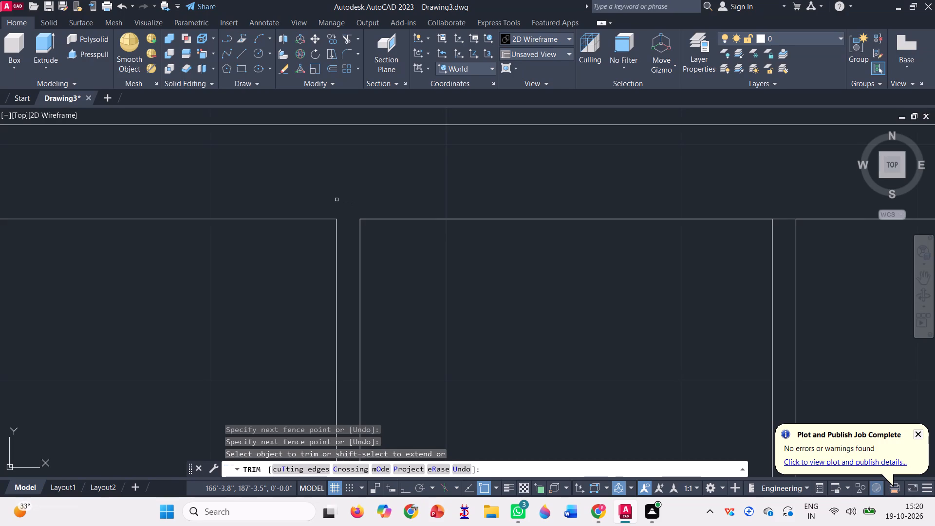
Trim both vertical partition lines inside the upper and lower 3' by 2' rectangles.
scroll(313, 178, down, 1)
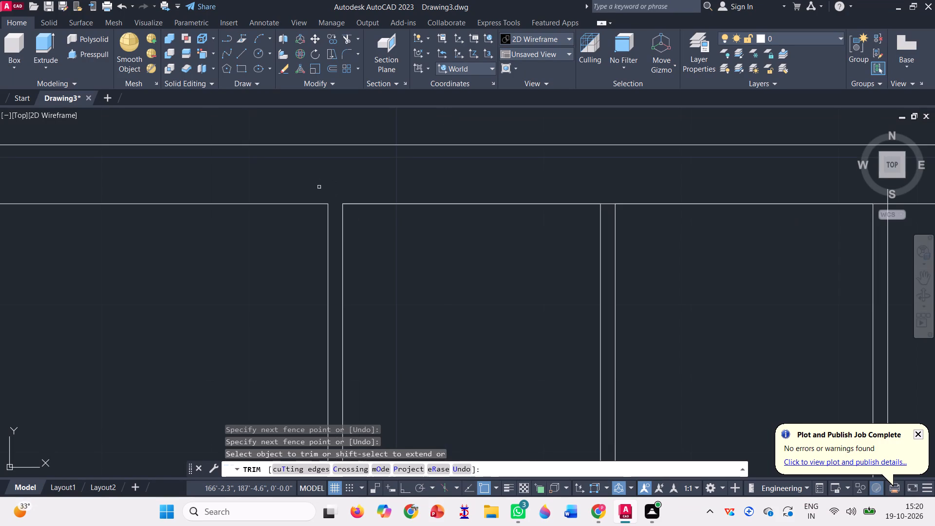
scroll(611, 203, up, 2)
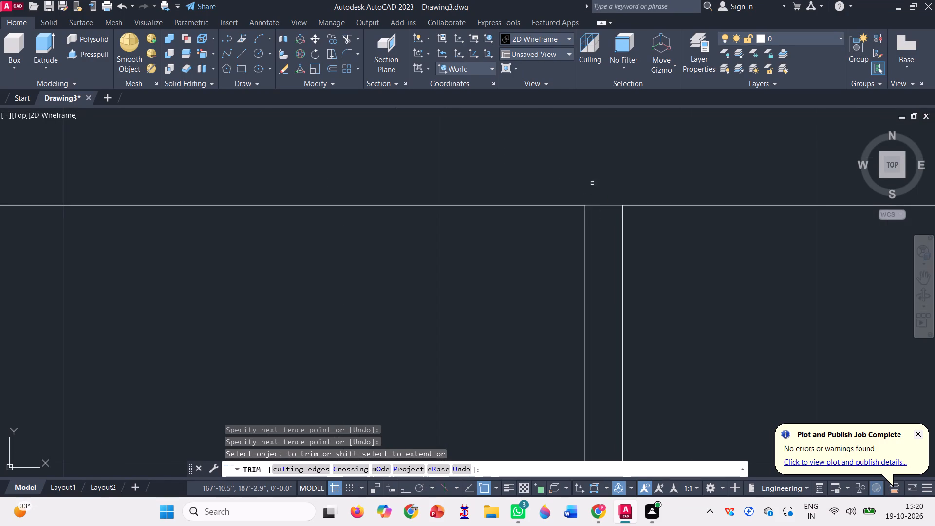
scroll(581, 176, down, 4)
click(606, 244)
click(495, 220)
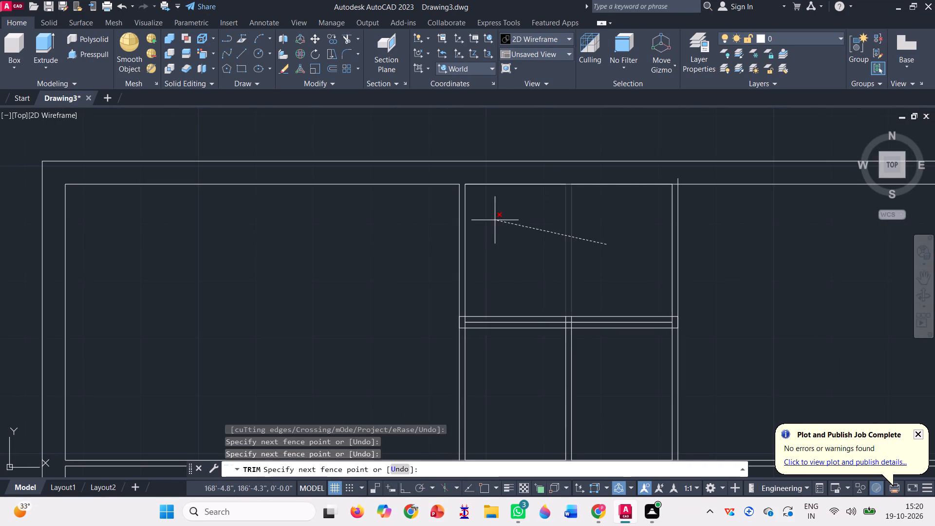
scroll(524, 167, down, 2)
scroll(573, 259, up, 2)
click(563, 257)
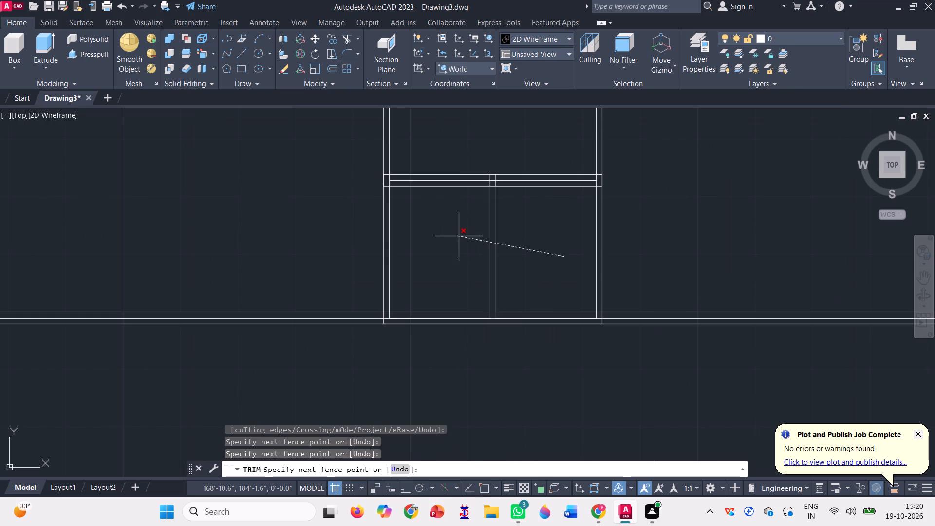
click(459, 236)
Trim the left half of the middle band's lowest line and the short line pieces crossing the left border.
scroll(443, 169, up, 3)
click(425, 230)
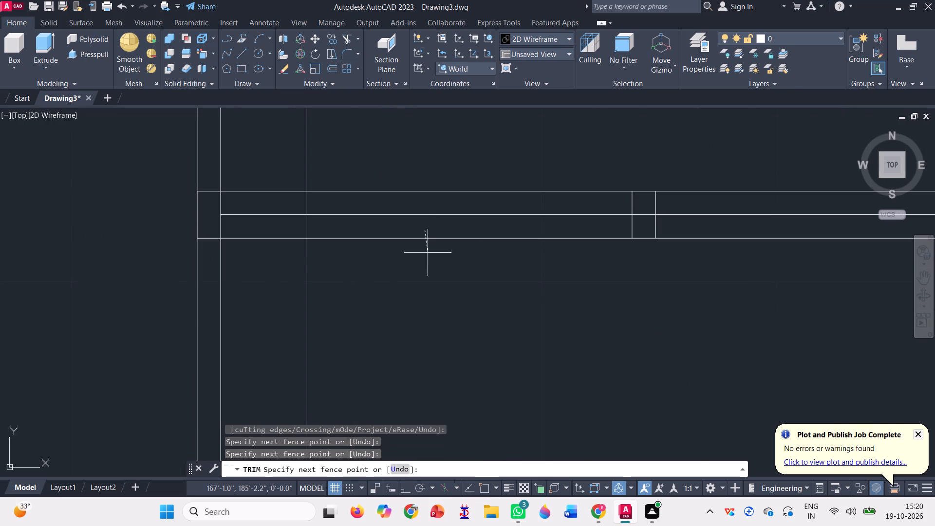
click(431, 263)
scroll(208, 196, up, 2)
click(206, 190)
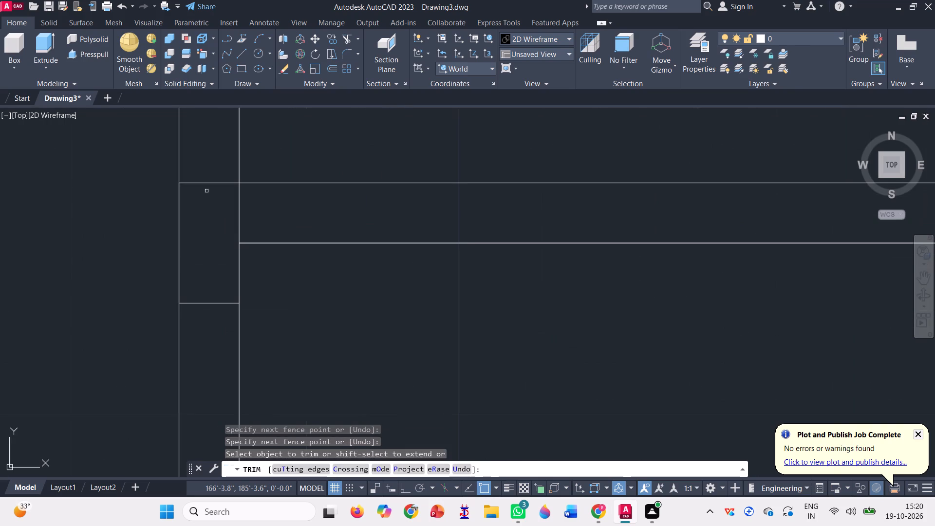
click(201, 156)
drag(207, 239, 207, 248)
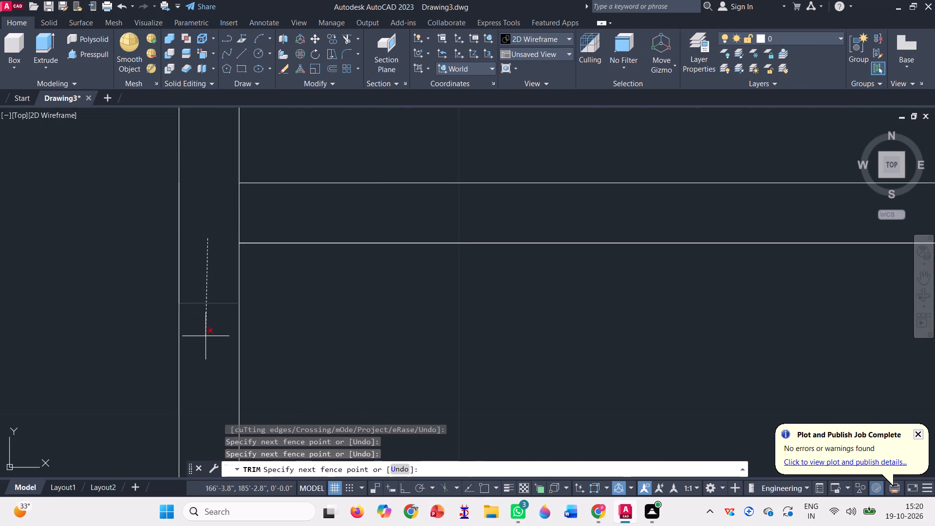
click(206, 337)
Trim the leftover vertical partition pieces crossing the middle band between the two rectangles.
scroll(210, 282, down, 3)
scroll(332, 277, up, 2)
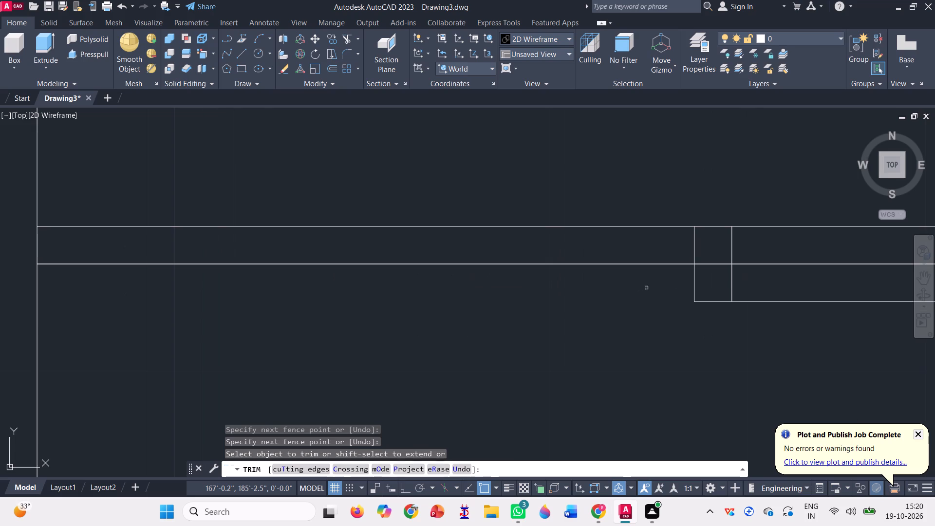
click(766, 286)
click(592, 306)
scroll(565, 298, down, 1)
scroll(685, 251, up, 2)
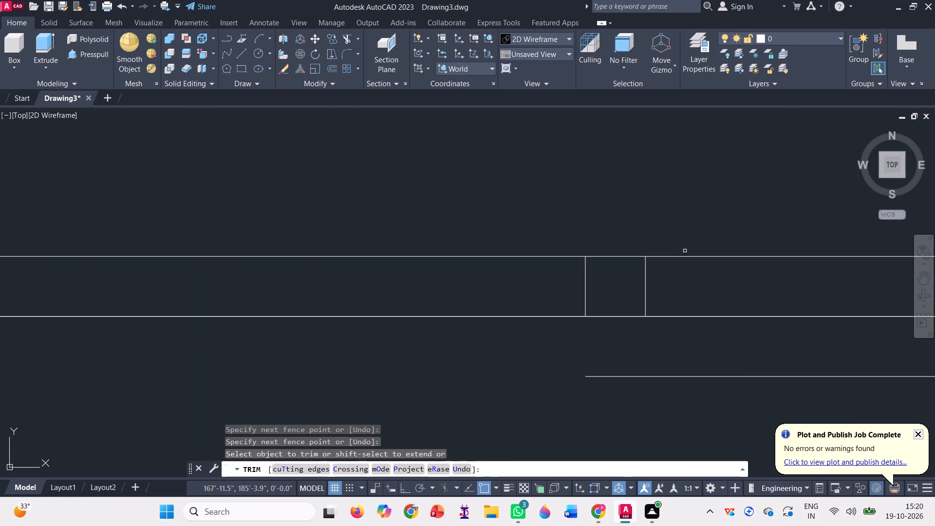
click(665, 276)
click(519, 287)
Trim the remaining right half of the middle band's lowest line and the short line pieces crossing the right border.
scroll(497, 270, down, 2)
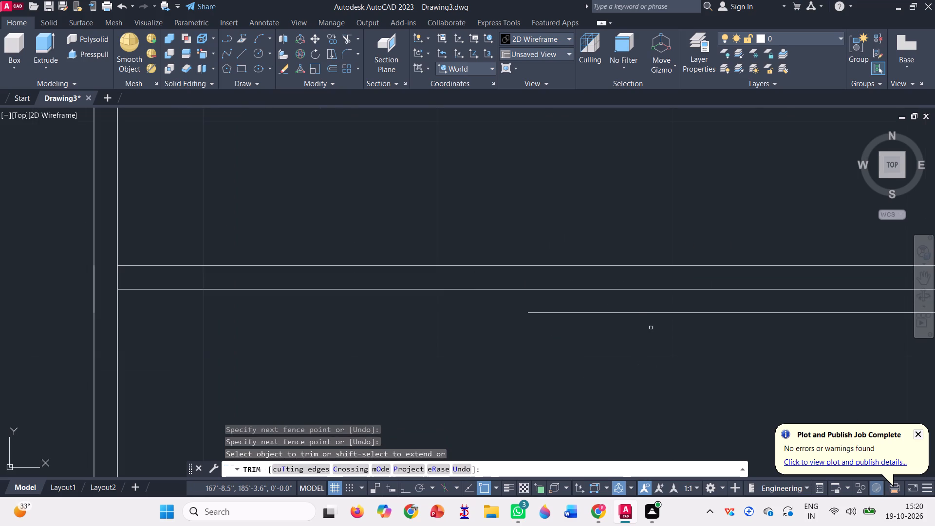
click(638, 309)
click(611, 350)
scroll(499, 340, down, 2)
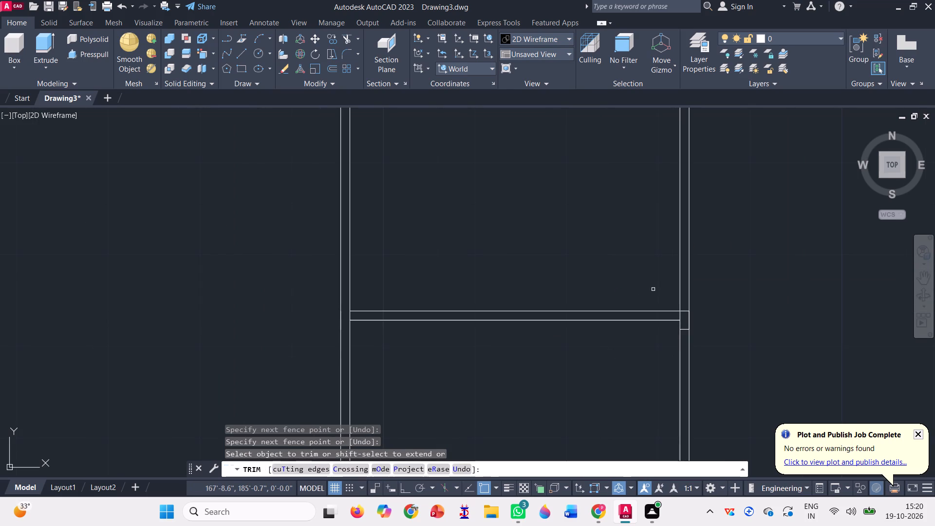
scroll(678, 327, up, 5)
click(664, 370)
click(639, 134)
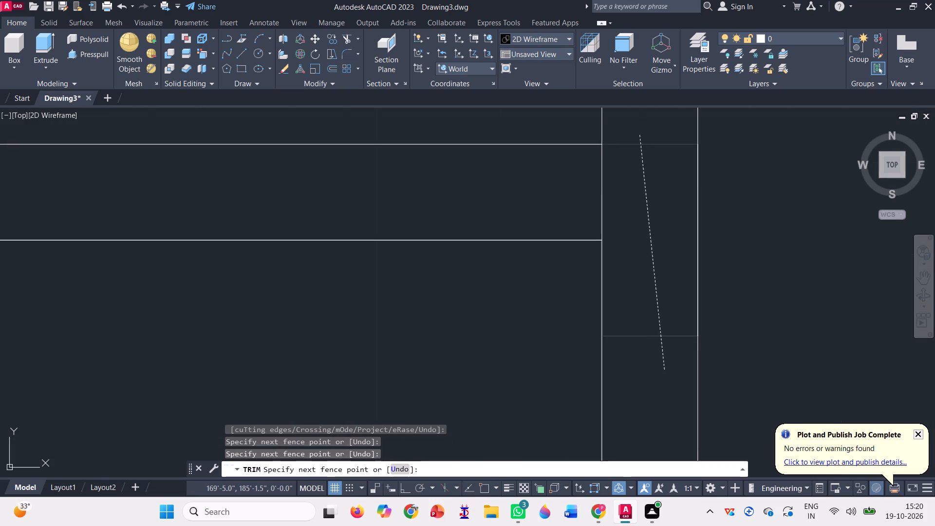
Trim the inner right partition line where it crosses the middle band, and the outer right line's portion below the band.
click(609, 188)
click(550, 182)
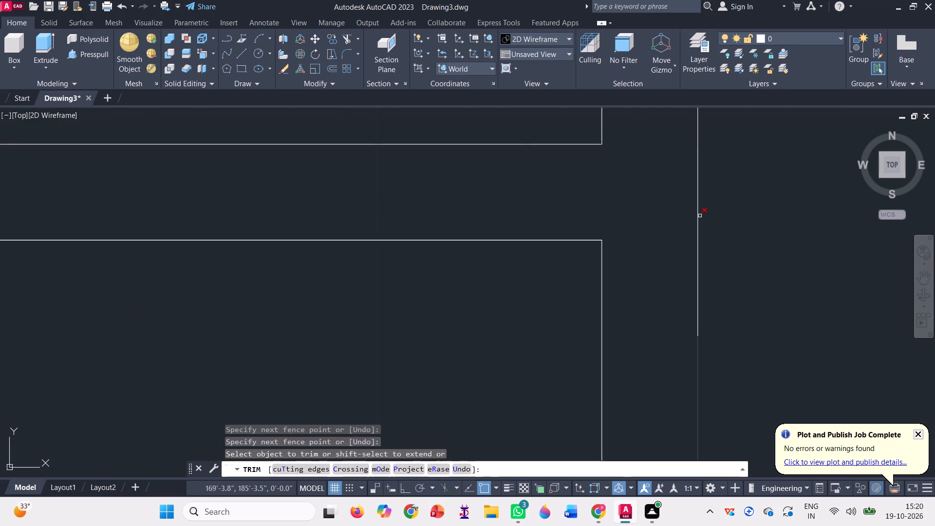
click(698, 219)
scroll(671, 253, down, 4)
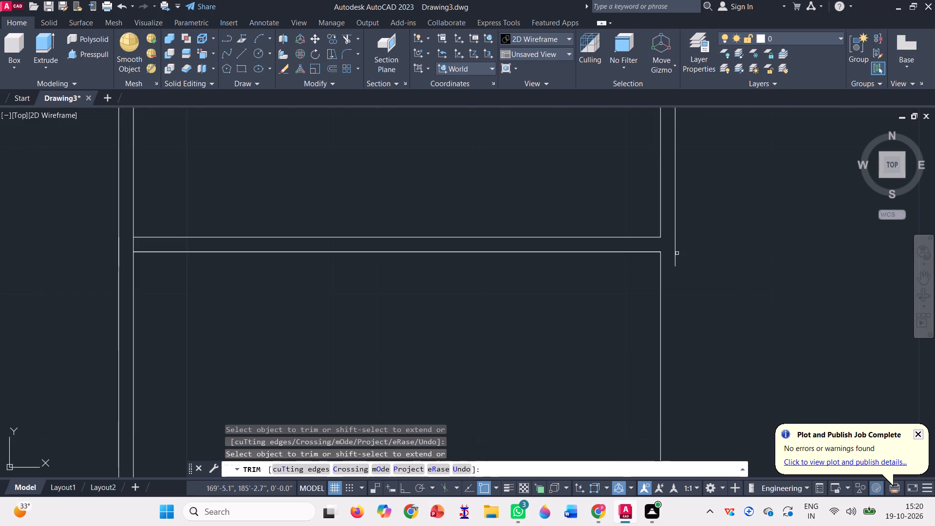
scroll(621, 282, down, 2)
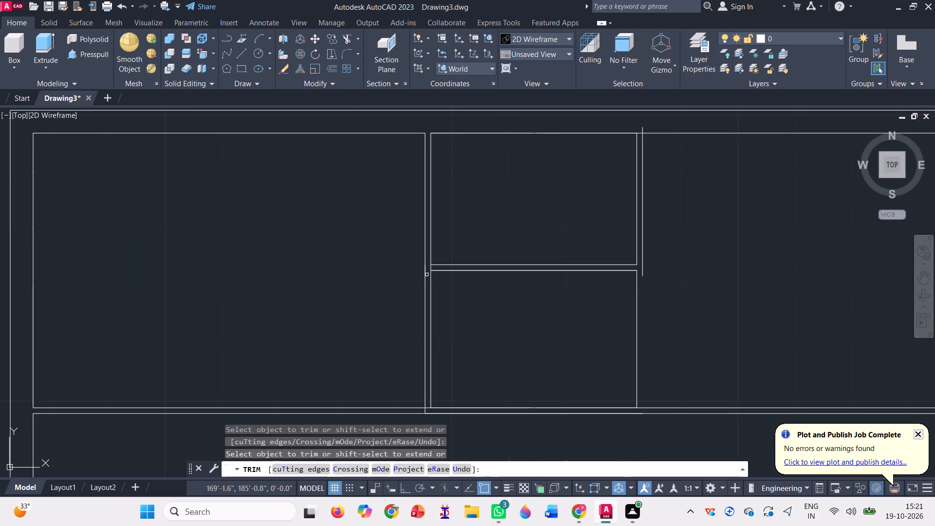
Trim the outer left partition line's portion below the middle band, and the inner left line where it crosses the band.
click(424, 277)
scroll(434, 258, up, 3)
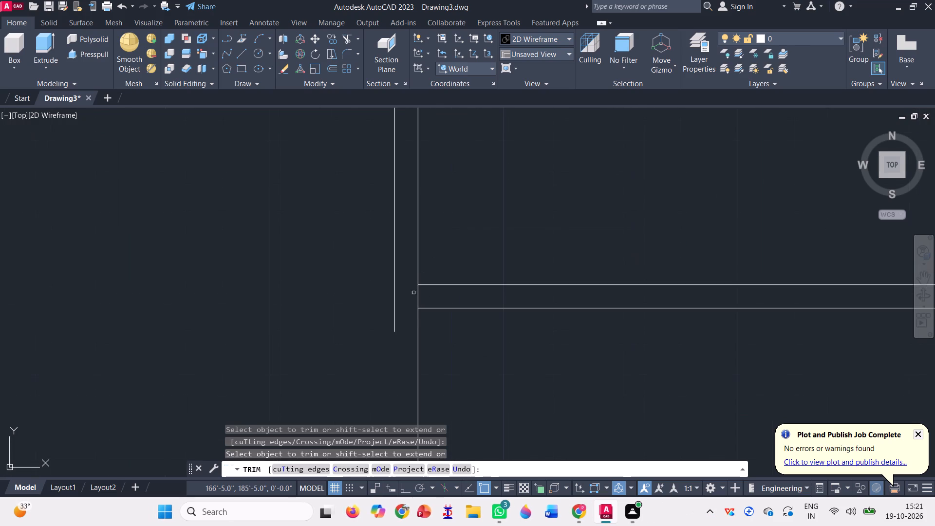
click(412, 293)
click(430, 299)
scroll(420, 313, down, 3)
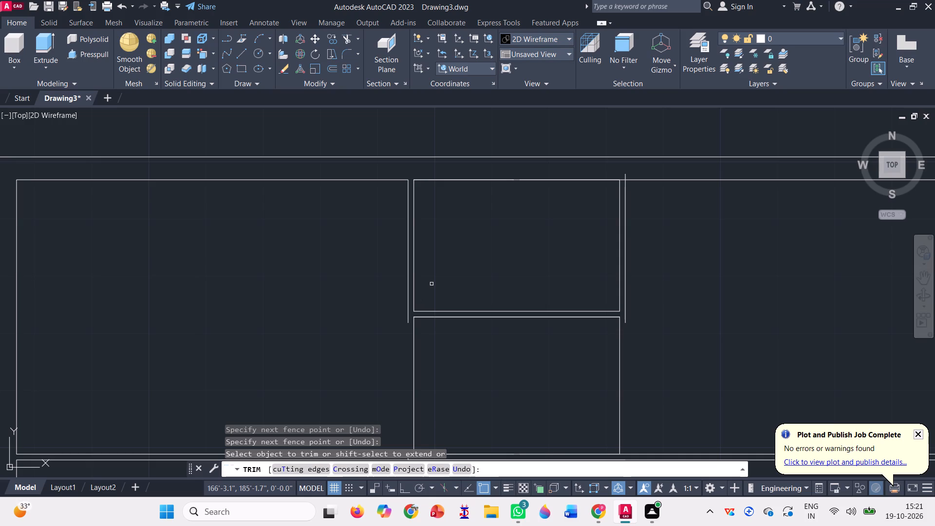
Extend the outer left and outer right vertical partition lines down to the horizontal partition.
click(358, 38)
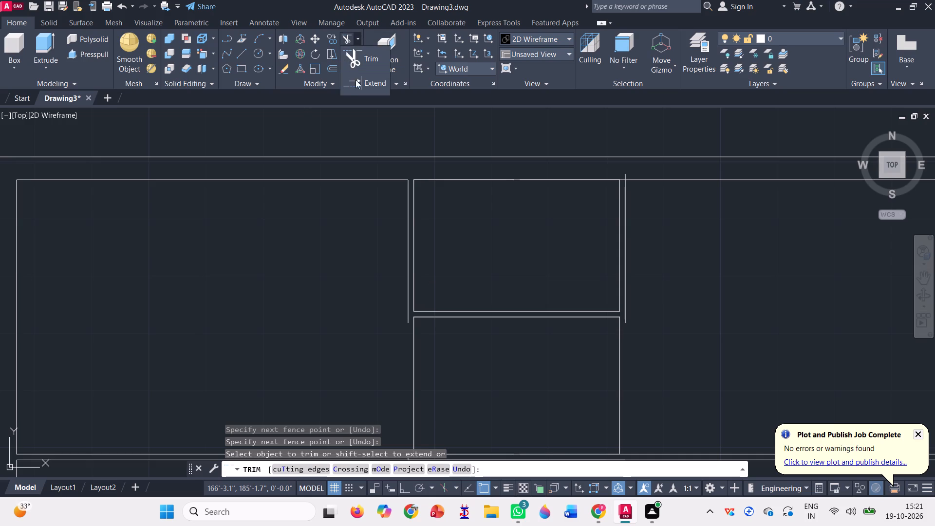
click(357, 80)
click(408, 301)
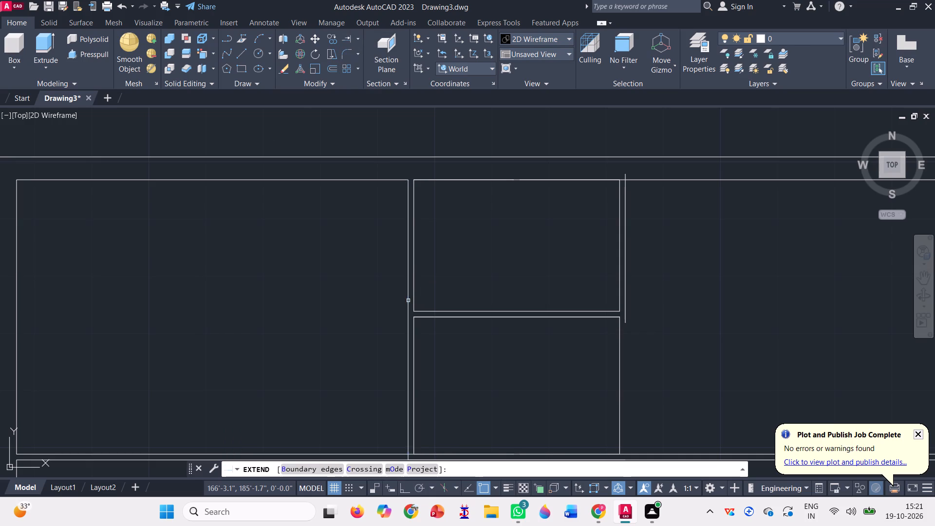
scroll(408, 262, down, 1)
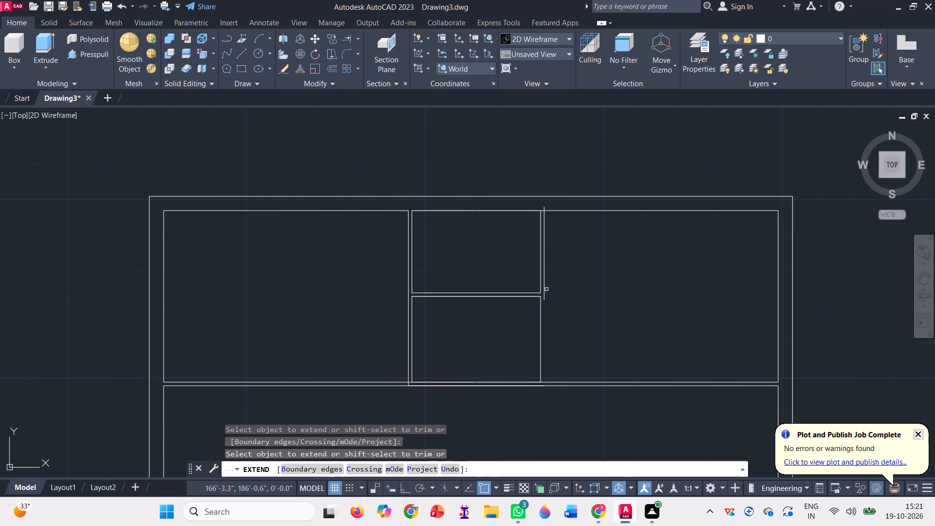
click(544, 291)
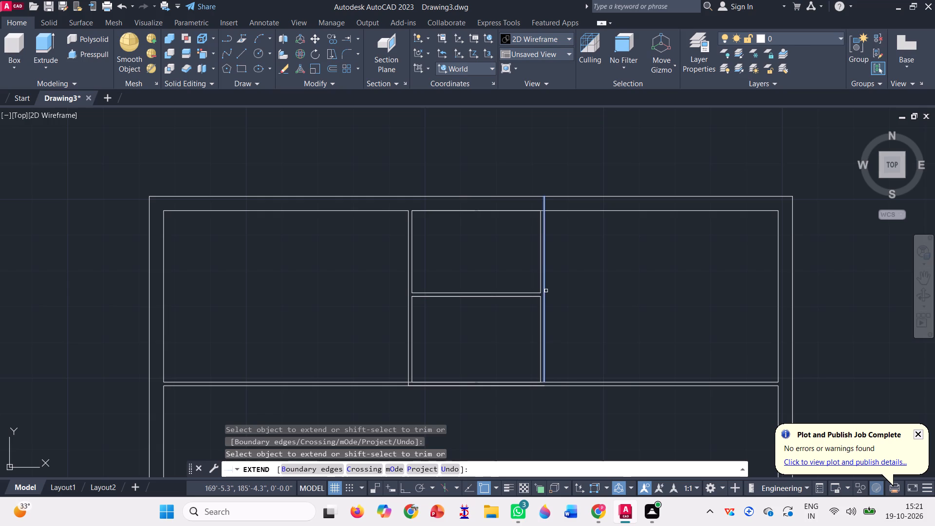
key(space)
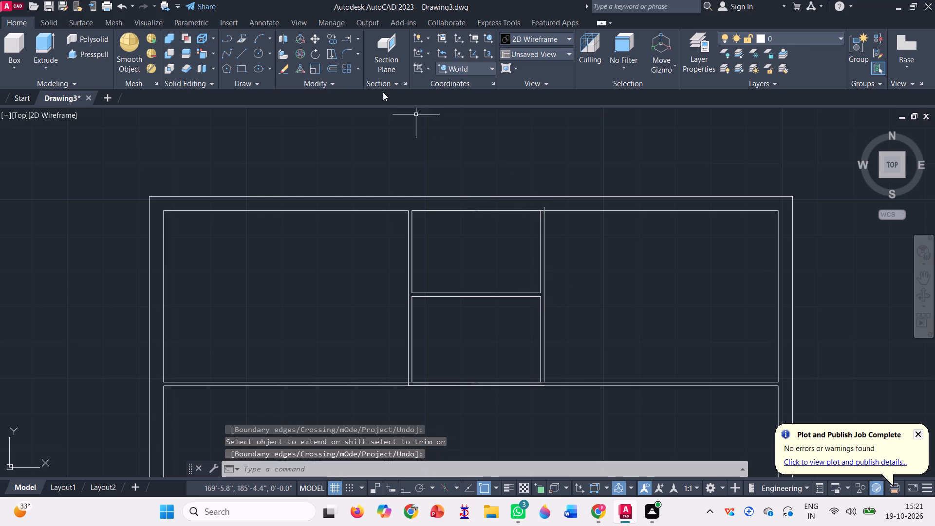
Trim the right vertical partition's overshoot into the top wall and the wall-line piece between its two lines.
click(356, 38)
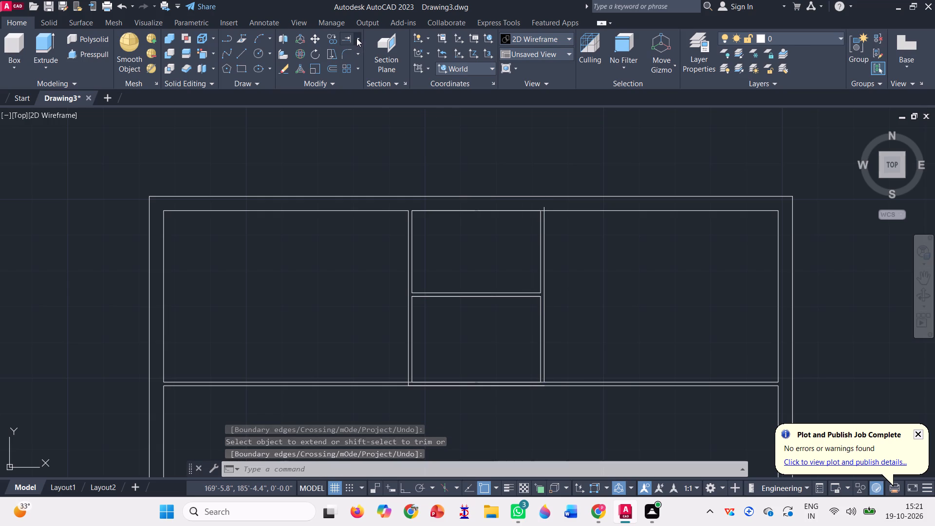
click(353, 61)
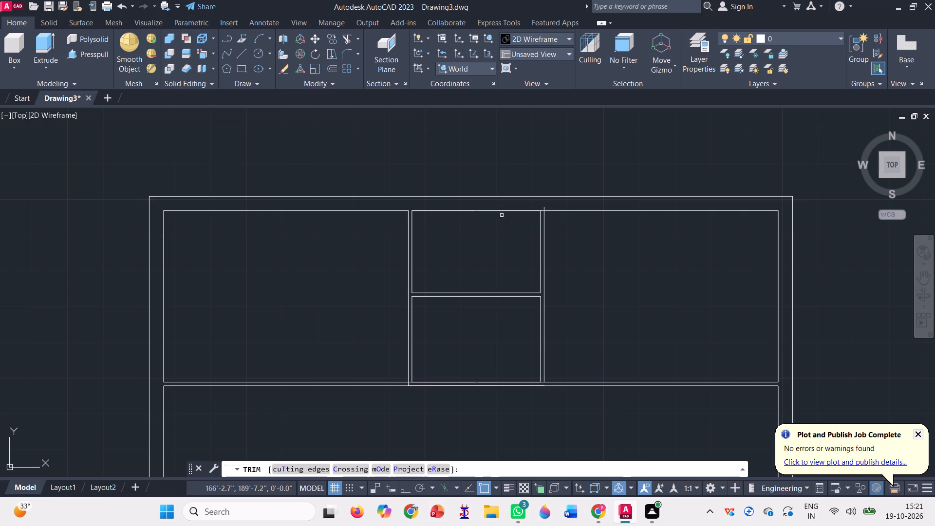
scroll(554, 199, up, 3)
scroll(511, 255, up, 3)
click(492, 223)
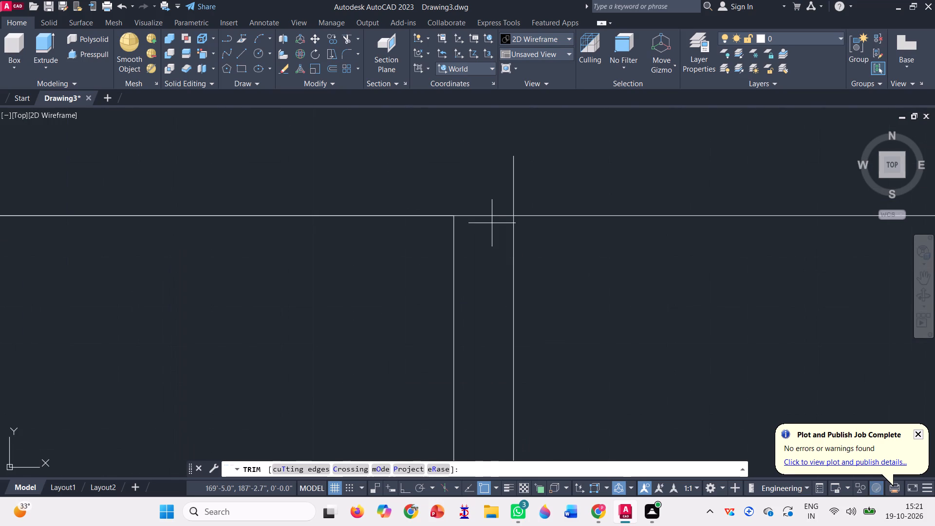
click(551, 177)
scroll(495, 166, down, 5)
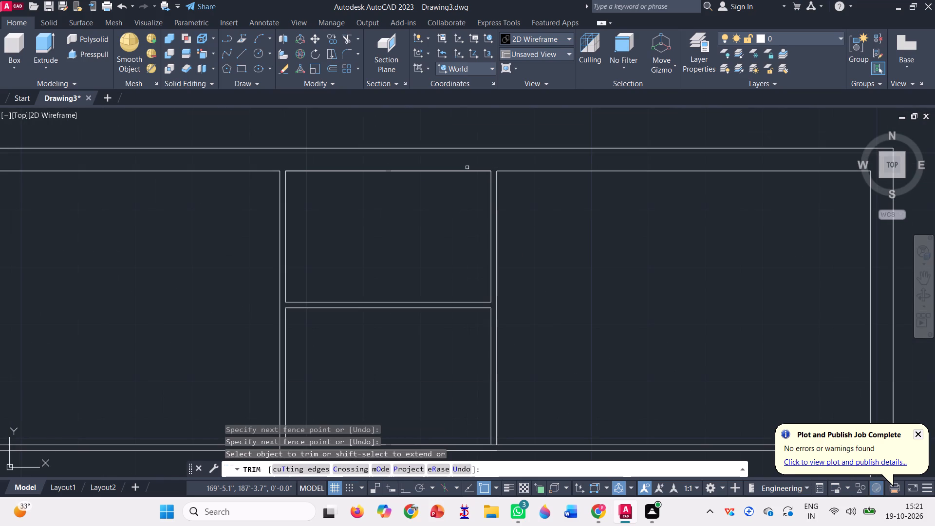
Trim the overlapping line and the right half along the upper rectangle's top edge.
click(466, 169)
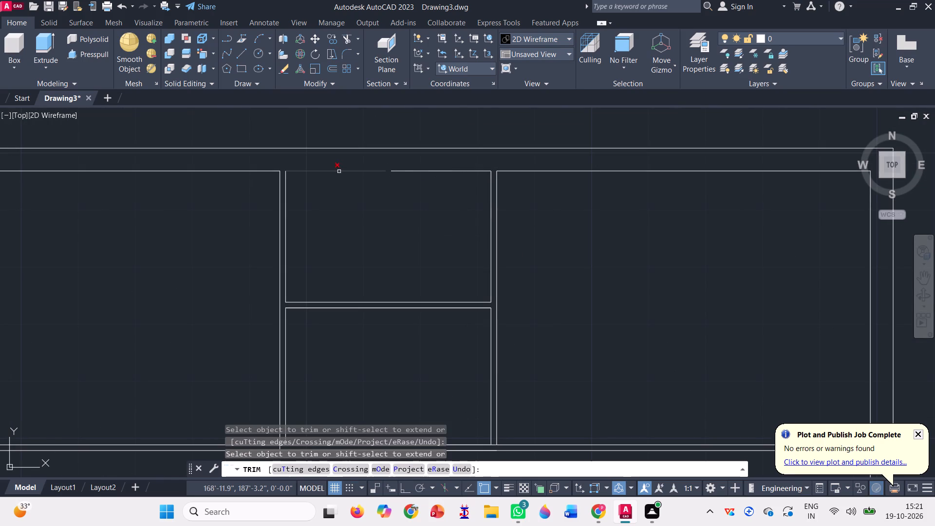
click(422, 172)
scroll(440, 145, down, 1)
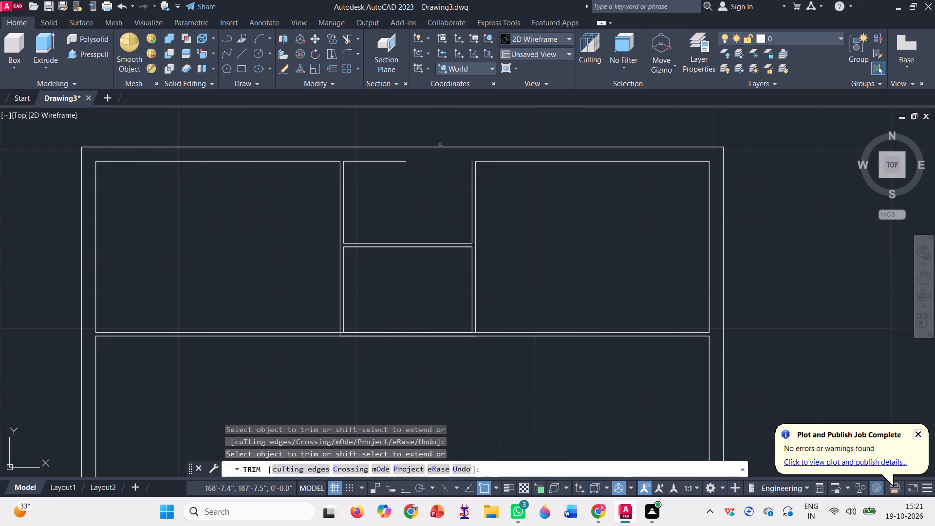
Trim the line pieces crossing the junction where the left vertical partition meets the horizontal partition.
scroll(351, 337, up, 3)
scroll(302, 324, up, 4)
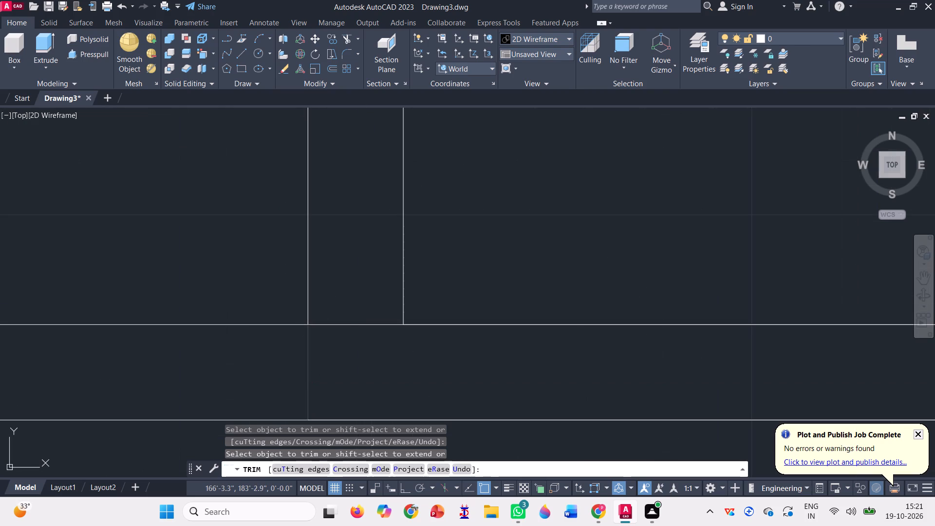
click(308, 385)
click(349, 305)
click(360, 347)
scroll(360, 348, down, 5)
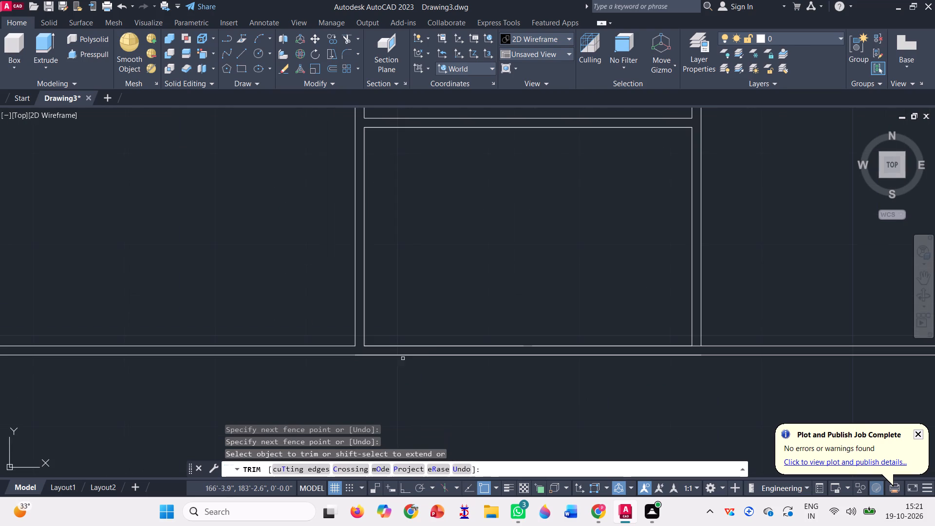
Trim the overlapping lines along the lower rectangle's bottom edge and the adjacent horizontal partition line.
click(434, 346)
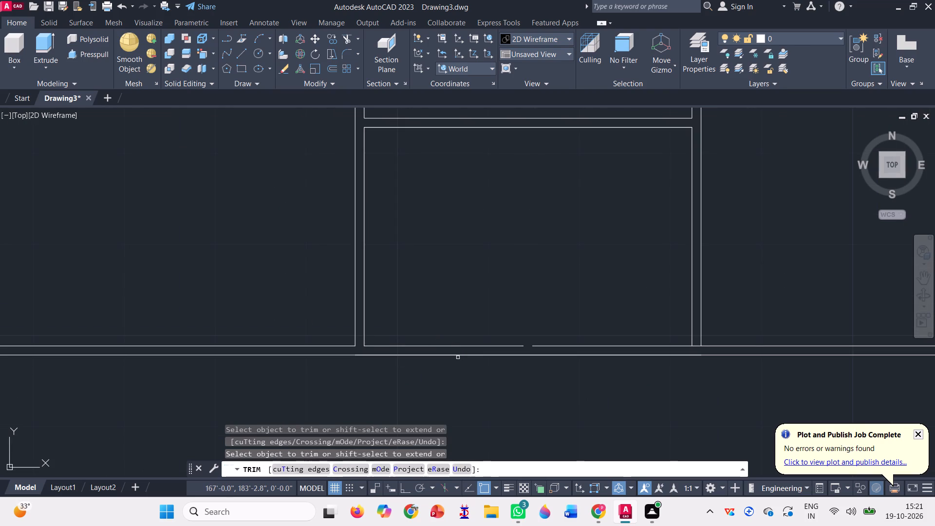
click(454, 354)
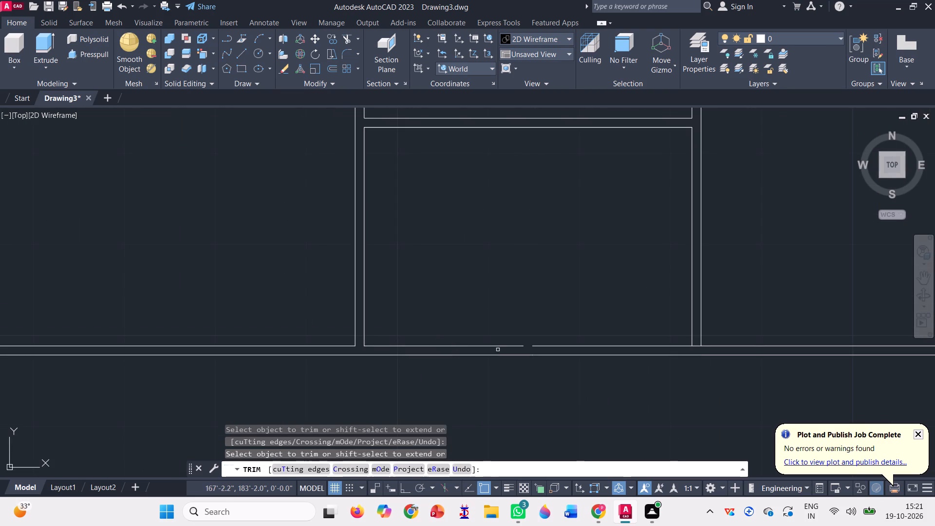
click(497, 346)
Trim the short horizontal piece between the right vertical partition's two lines at the horizontal partition.
scroll(684, 354, up, 3)
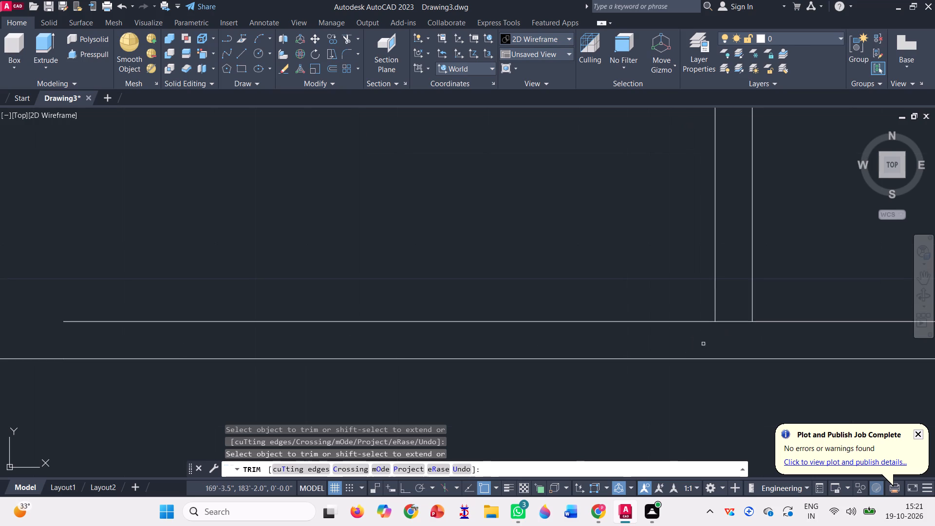
click(722, 333)
click(729, 312)
scroll(656, 336, down, 5)
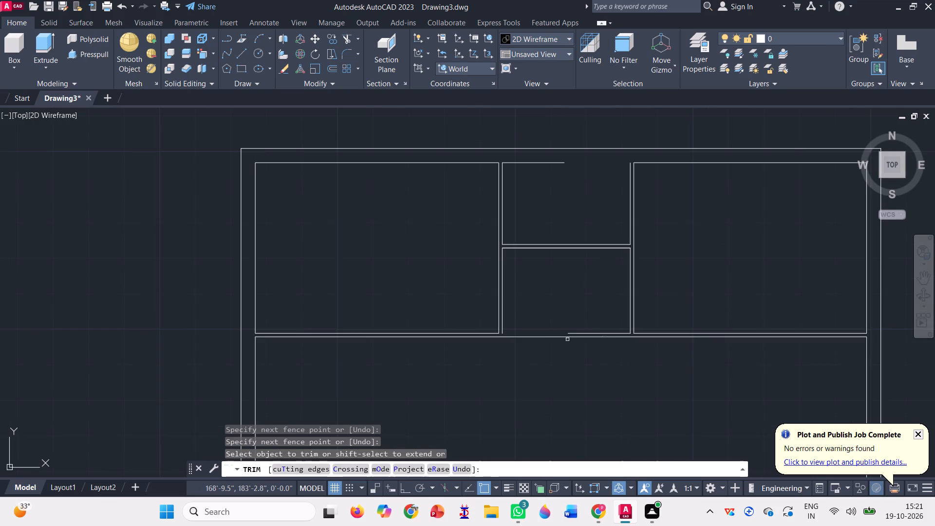
key(Escape)
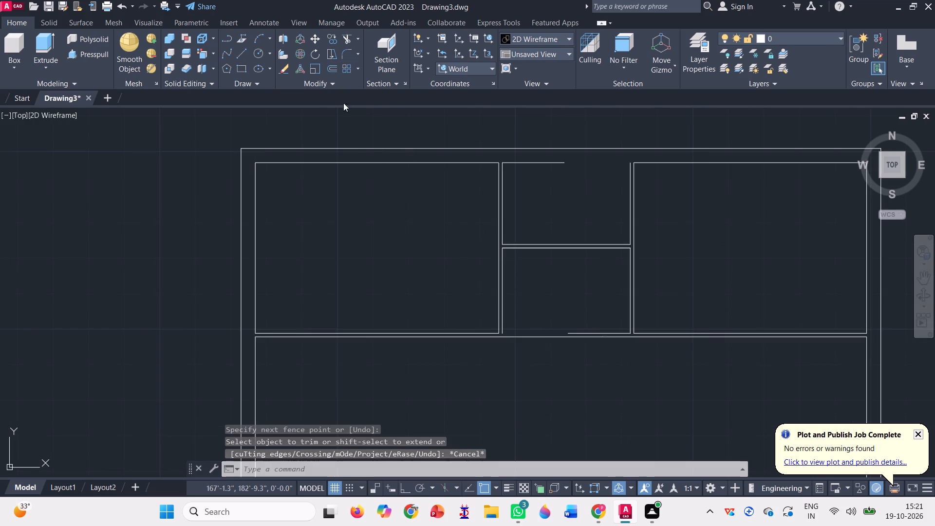
Extend the upper rectangle's top edge and the lower rectangle's bottom edge to close their gaps at the vertical partitions.
click(361, 35)
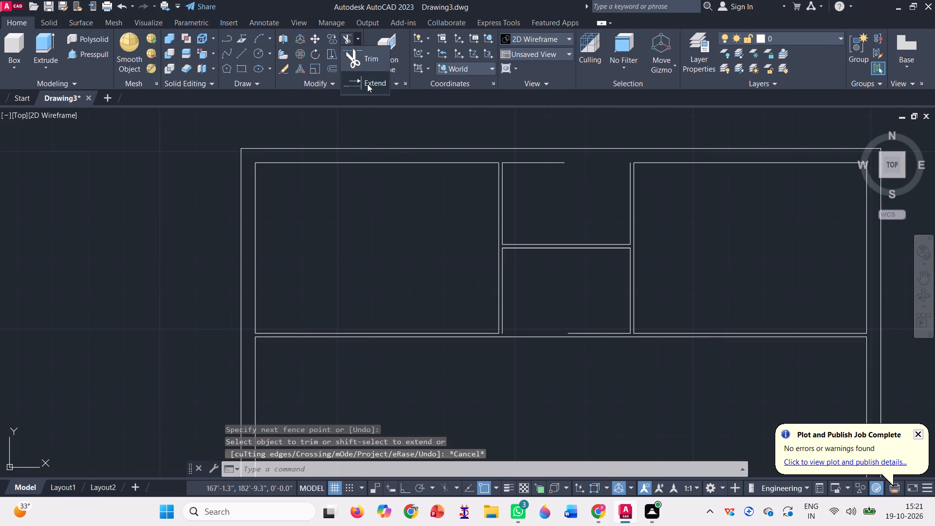
click(369, 84)
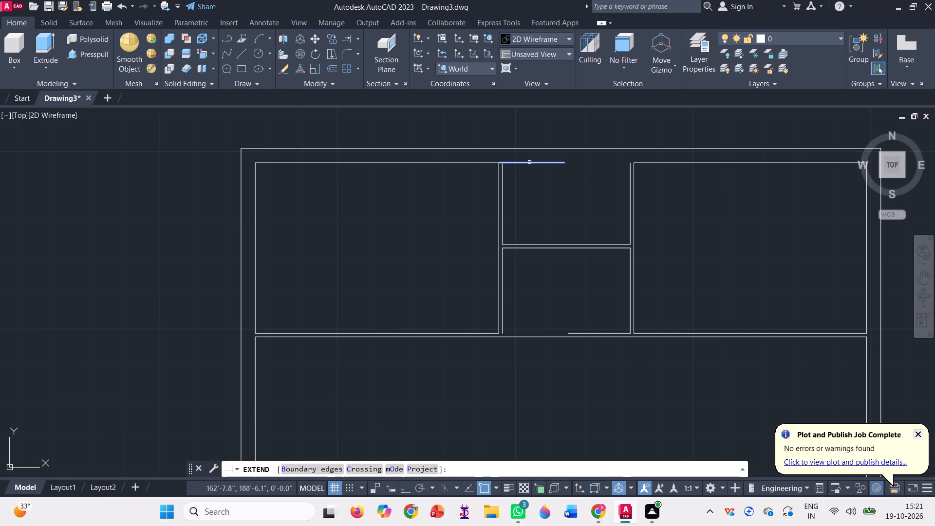
click(529, 162)
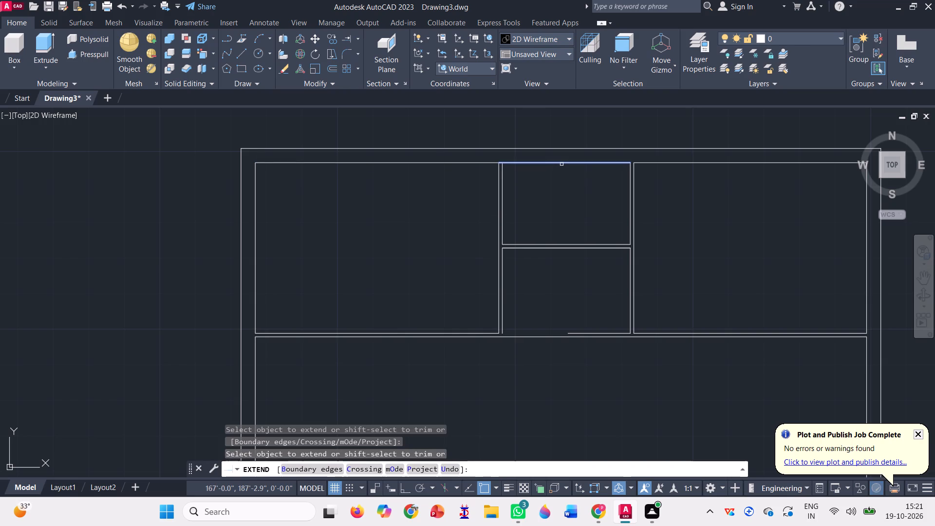
click(561, 164)
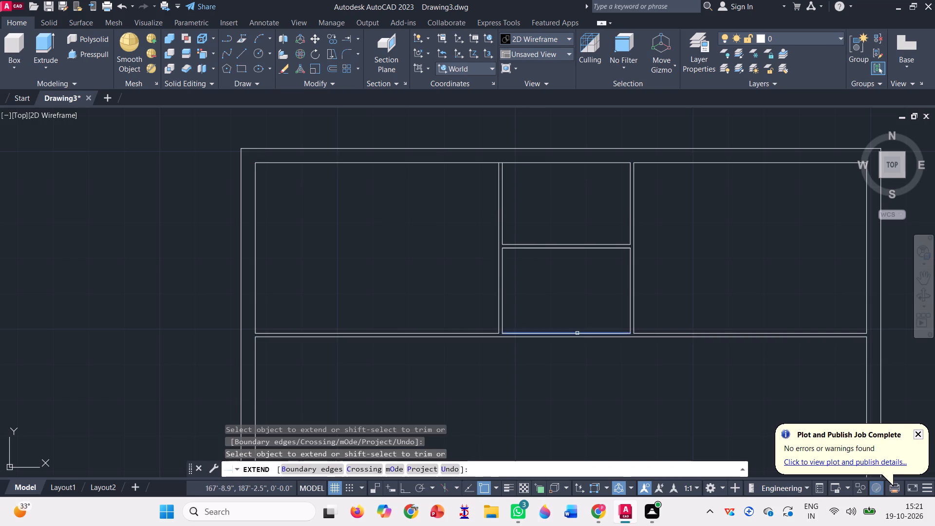
scroll(577, 333, up, 2)
click(570, 337)
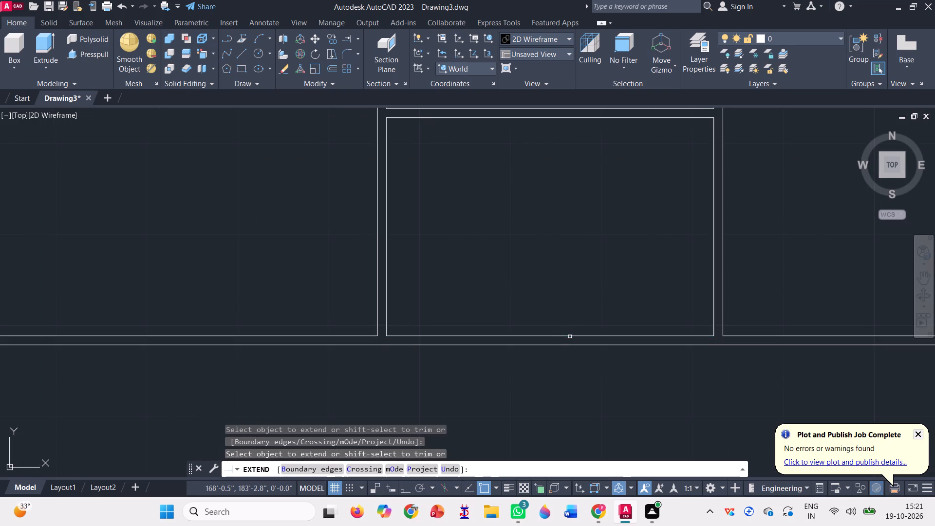
key(Escape)
scroll(466, 385, down, 1)
scroll(400, 305, down, 1)
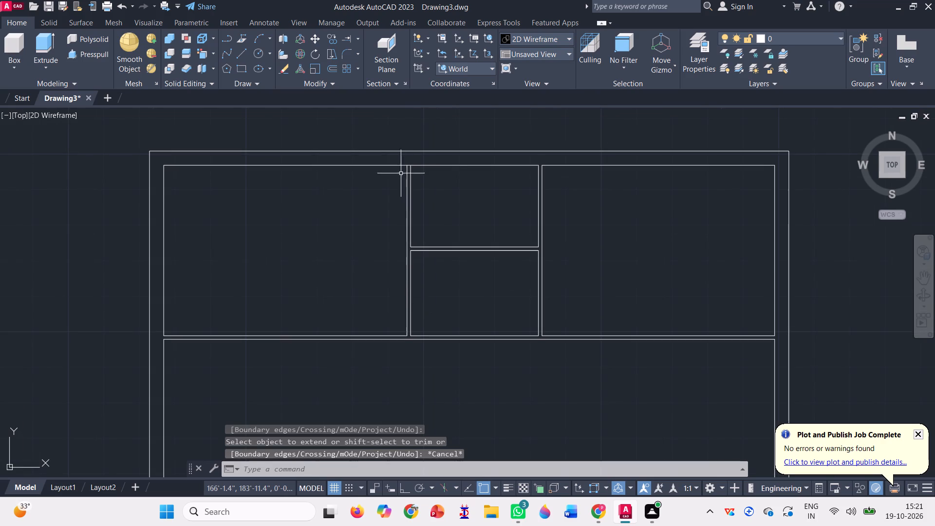
Trim the short top wall-line piece between the left vertical partition's two lines.
click(355, 36)
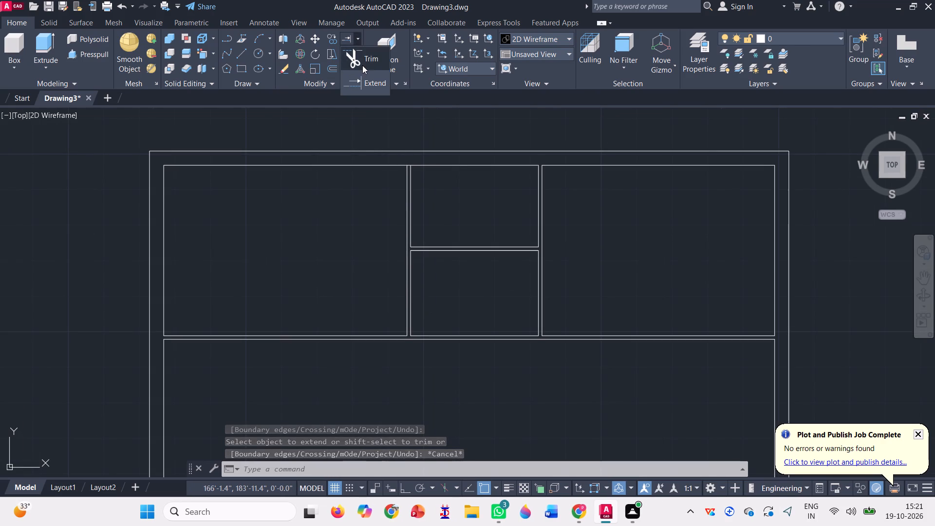
click(362, 61)
scroll(395, 165, up, 3)
scroll(439, 175, up, 2)
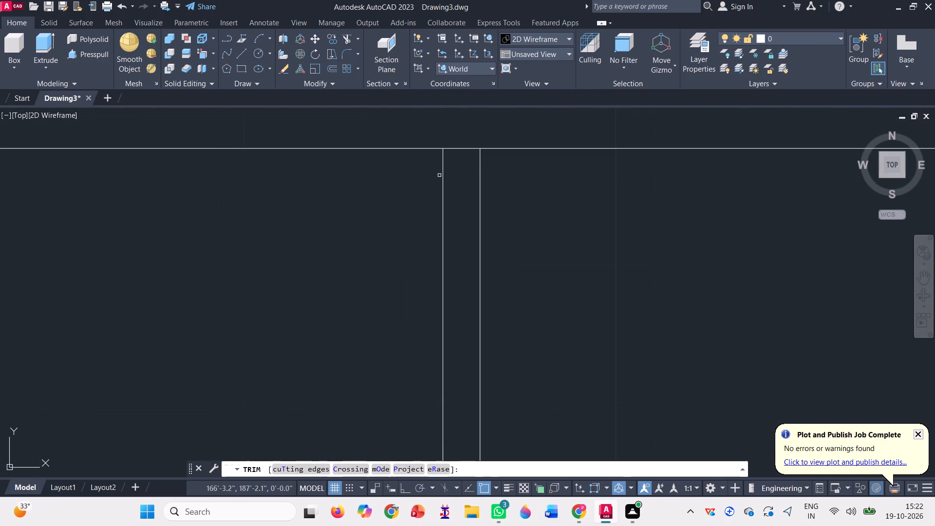
click(474, 161)
click(465, 127)
scroll(461, 171, down, 5)
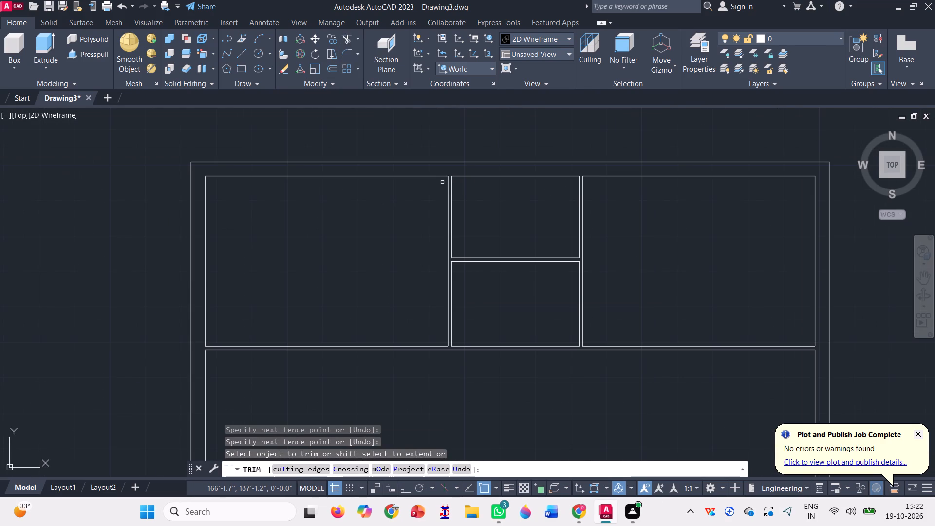
scroll(442, 183, down, 1)
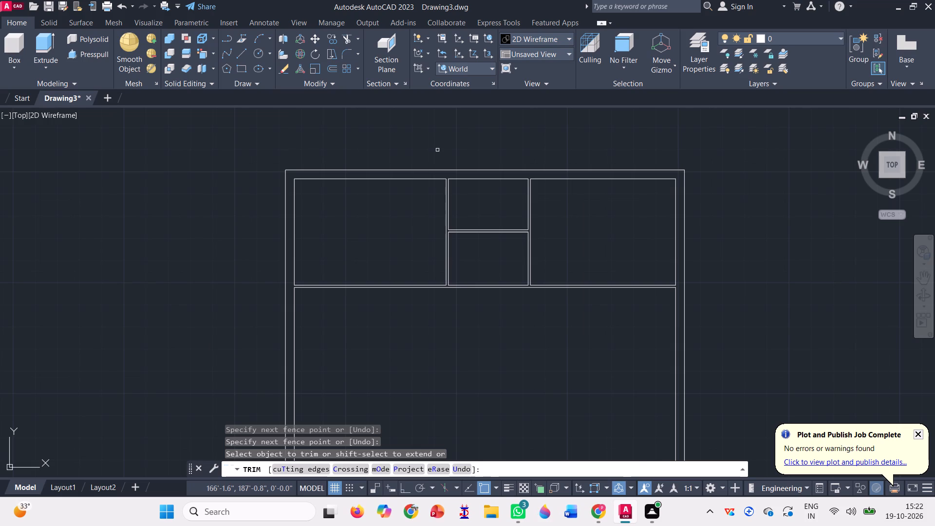
scroll(376, 129, down, 1)
key(Escape)
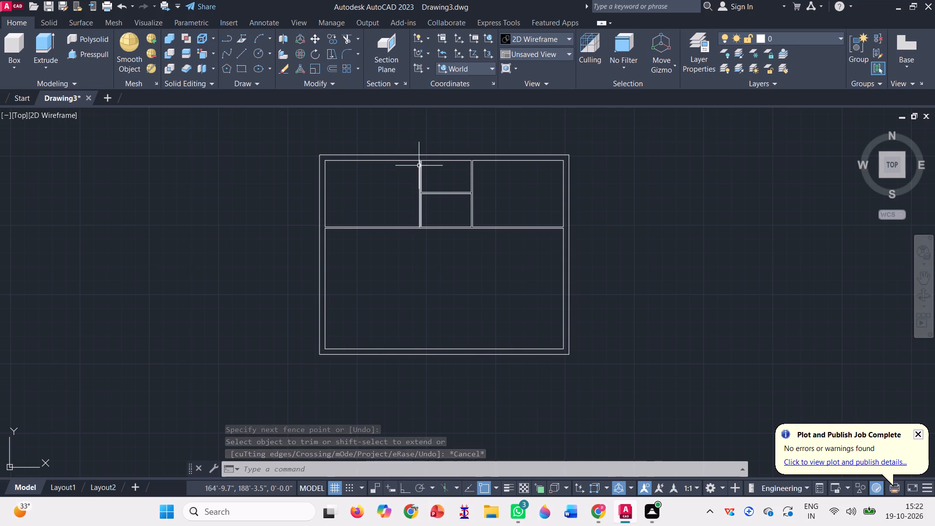
With ortho on, draw lines down, across and up to outline a compartment about 3'-1" by 3'-3" where the left inner wall meets the horizontal partition.
click(238, 54)
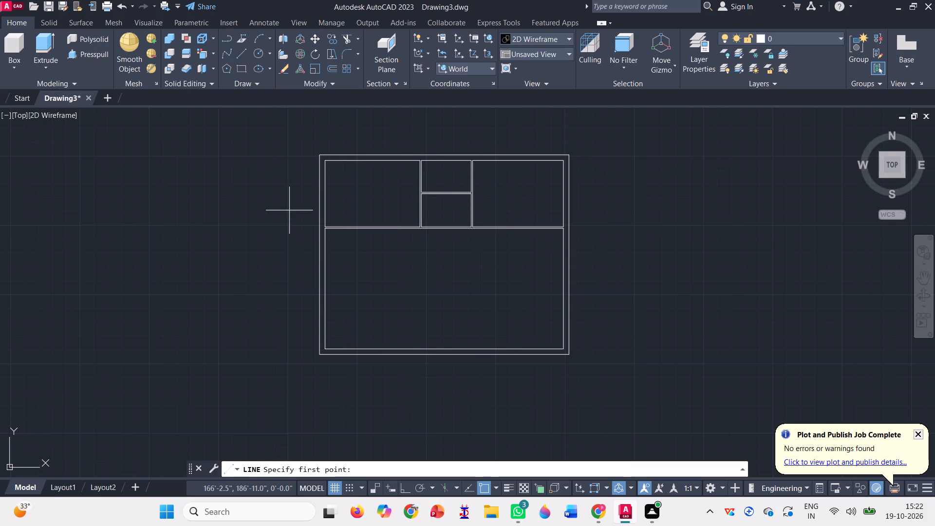
scroll(323, 226, up, 3)
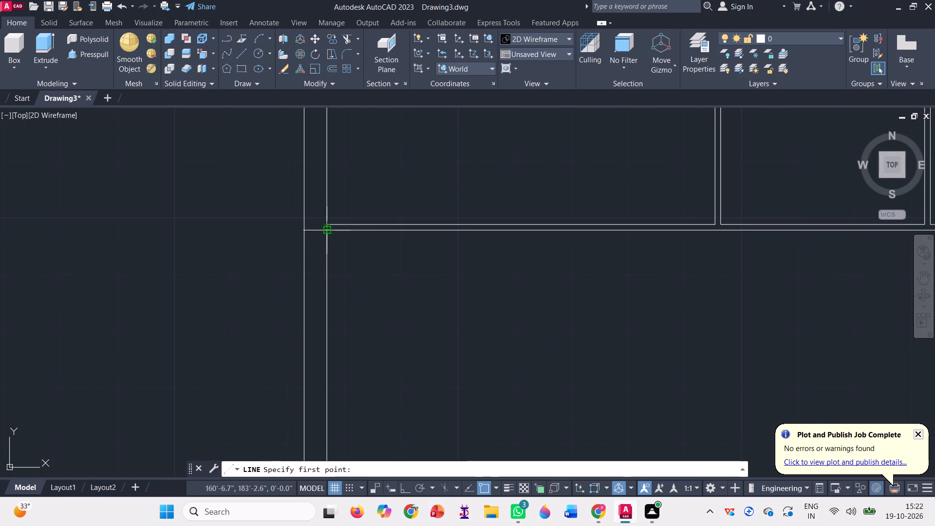
click(326, 231)
scroll(191, 240, down, 1)
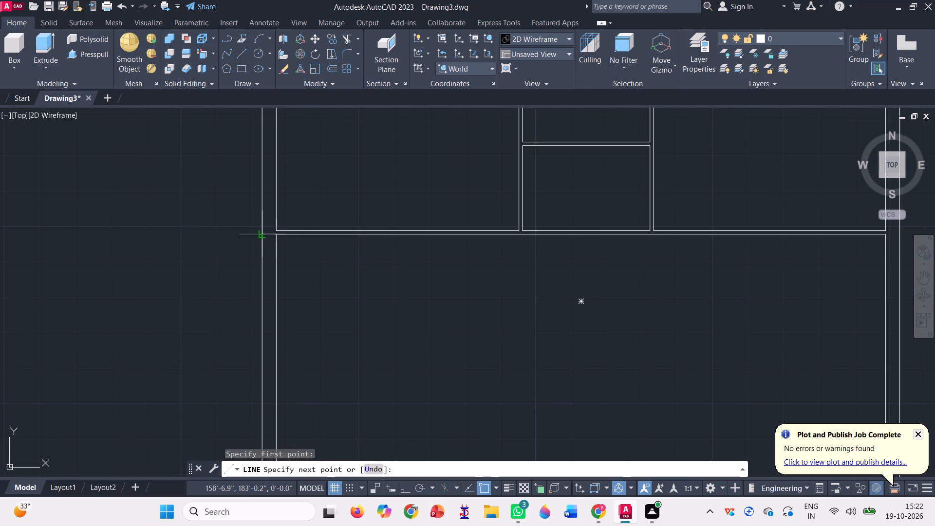
key(F8)
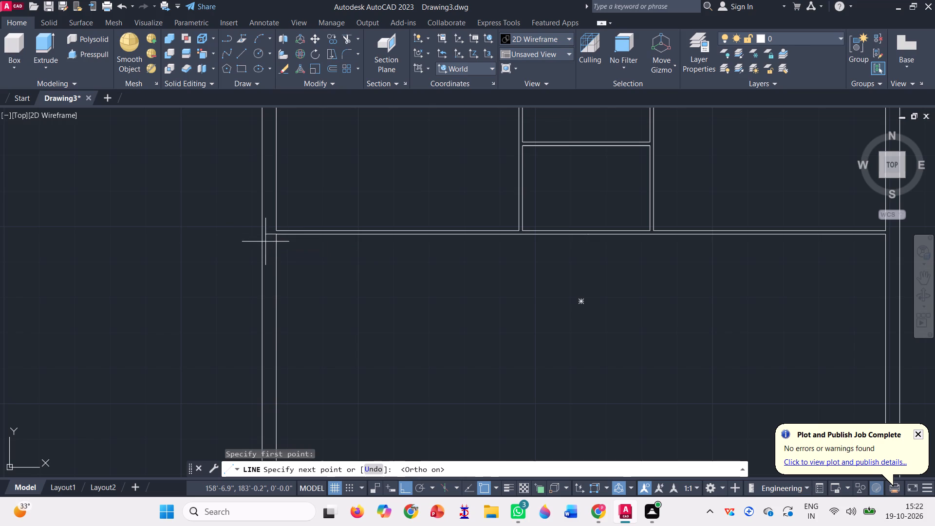
scroll(263, 210, down, 2)
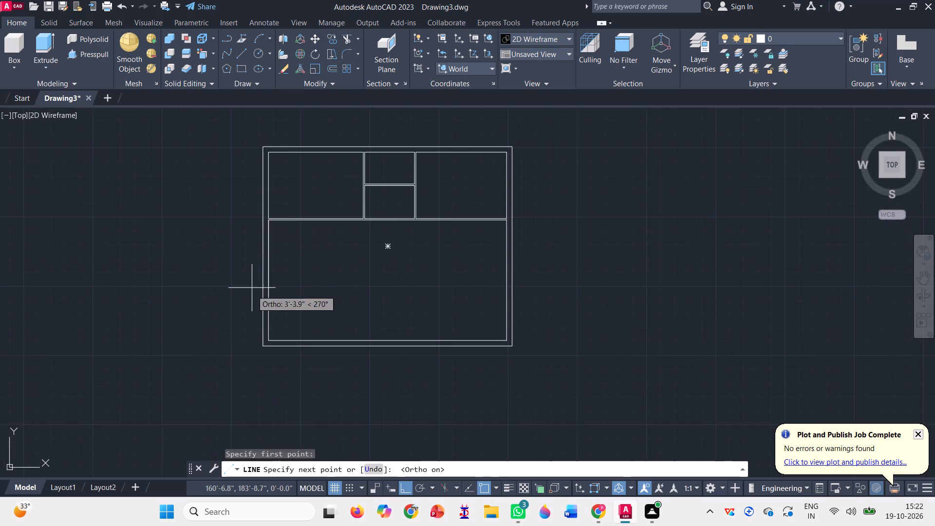
scroll(255, 264, up, 2)
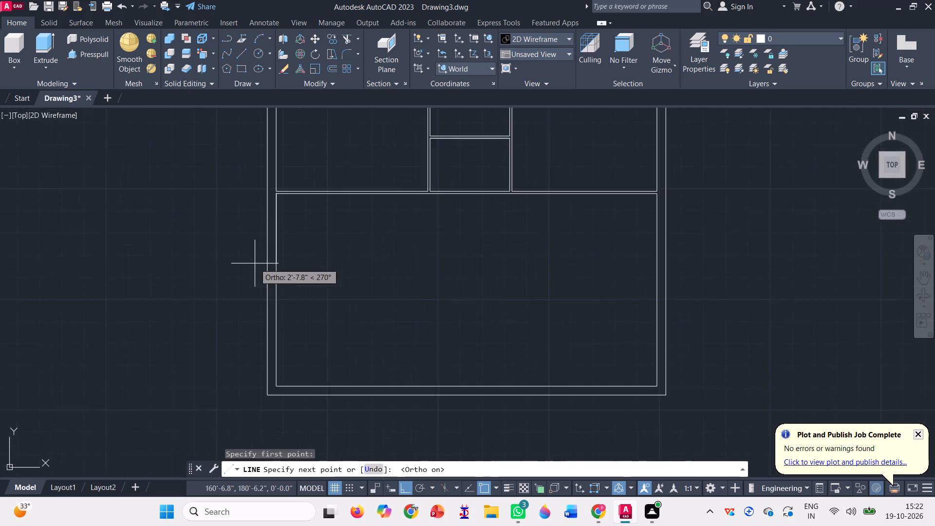
click(289, 291)
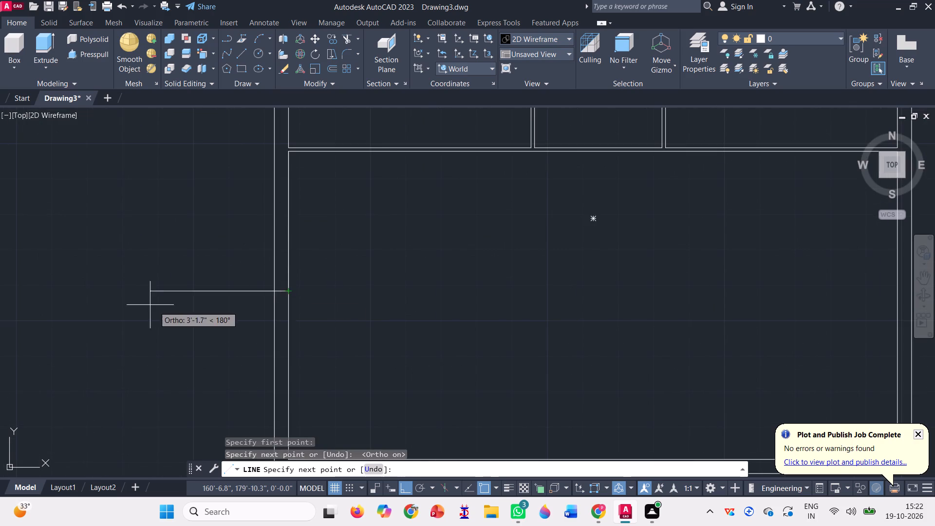
scroll(150, 305, down, 1)
click(318, 289)
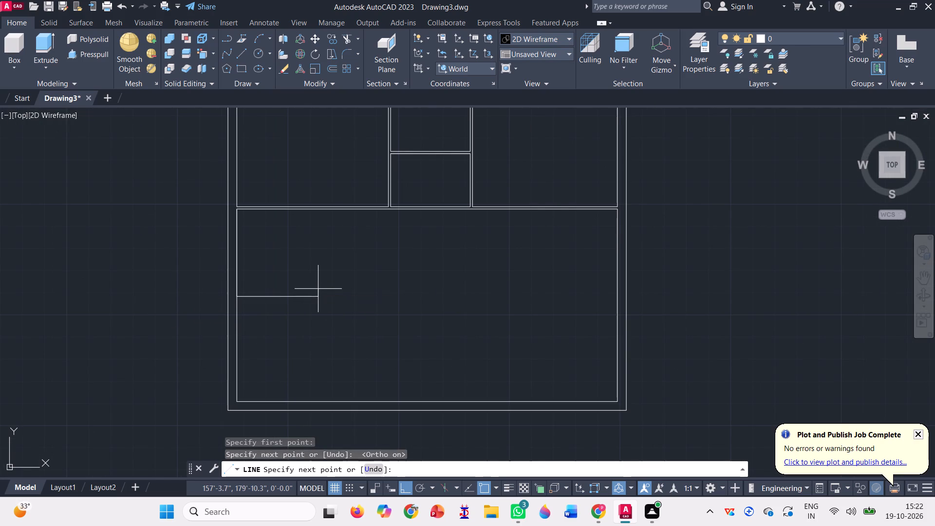
click(319, 210)
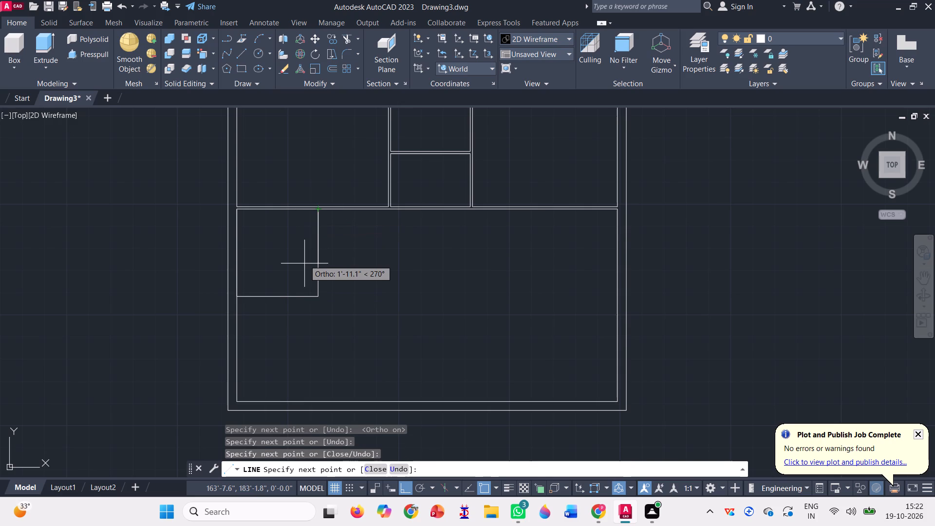
key(space)
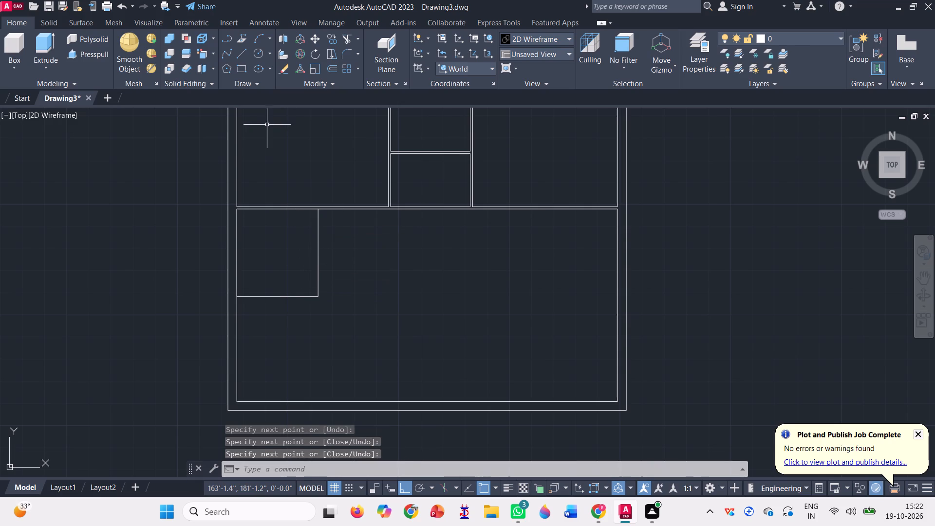
Join the new compartment's bottom line and right line into one object.
click(237, 54)
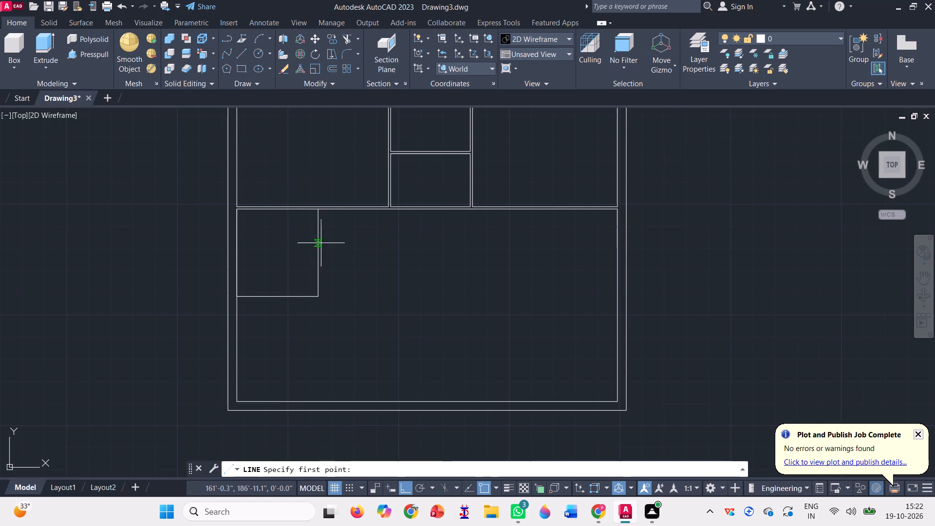
key(Escape)
click(353, 326)
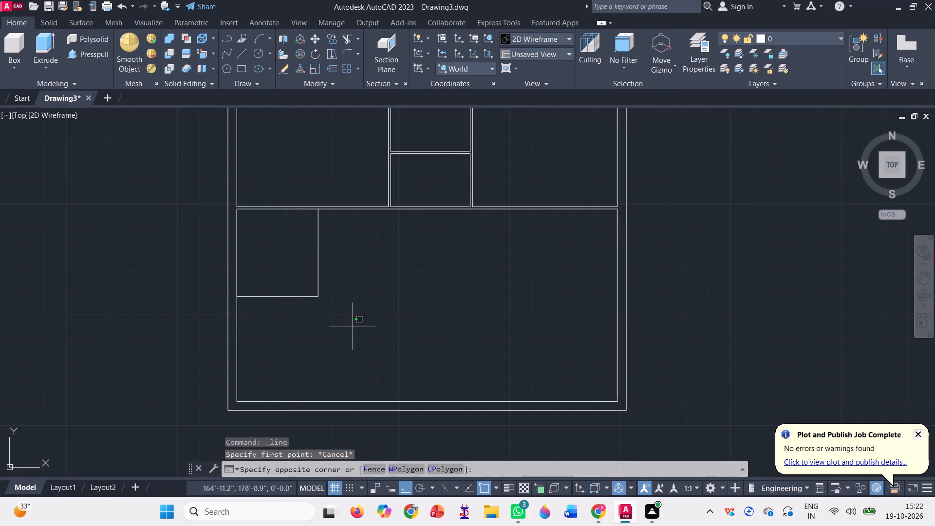
click(298, 269)
key(j)
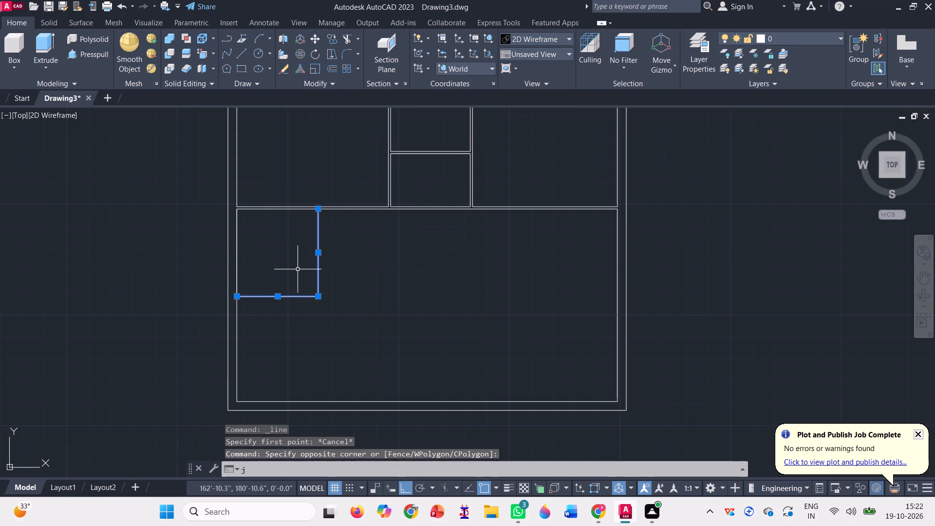
key(Return)
Offset the joined compartment outline 1" outward.
click(331, 68)
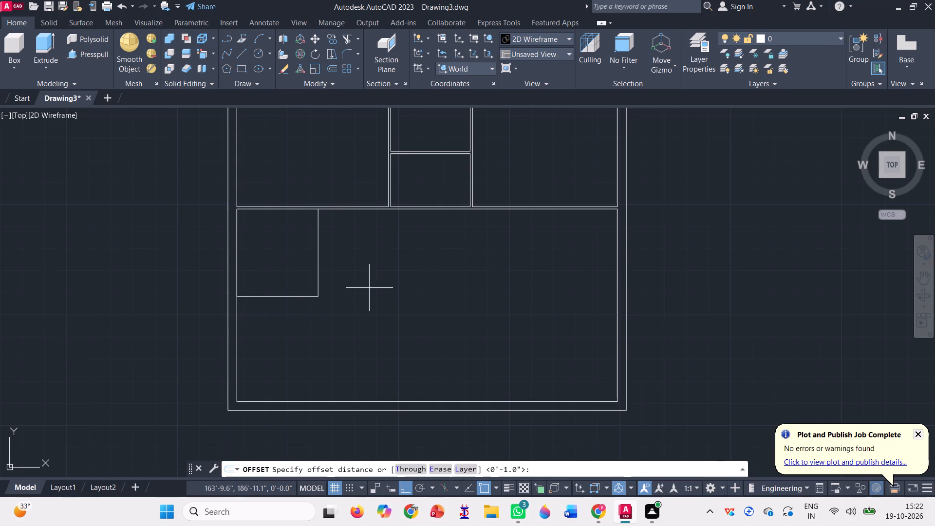
key(space)
click(318, 282)
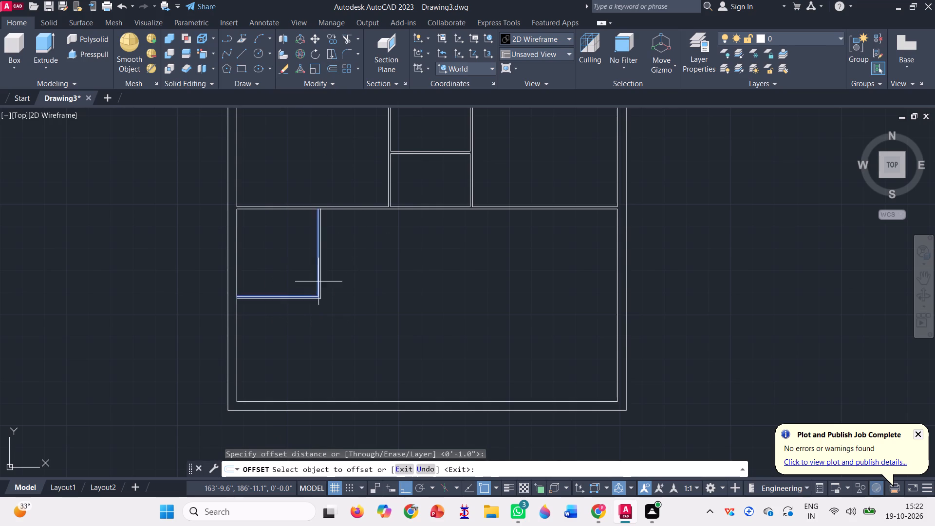
click(333, 296)
key(space)
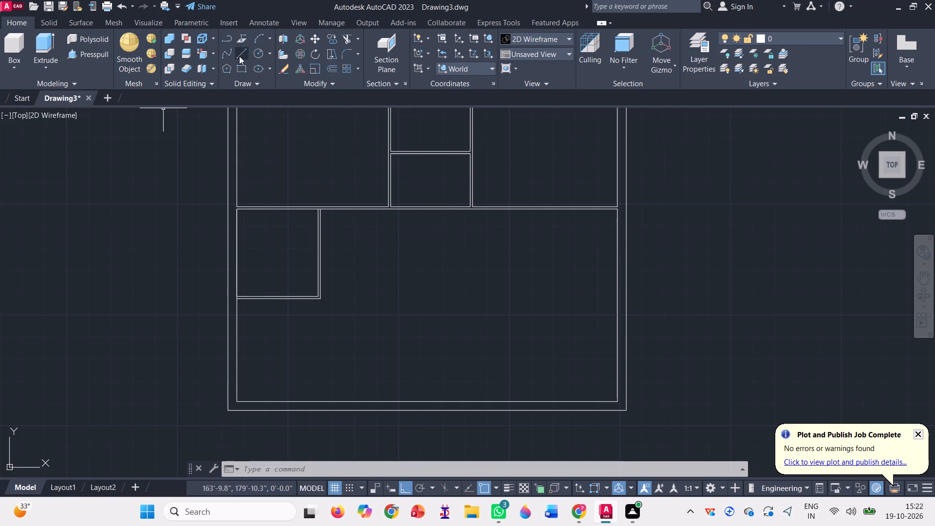
Draw a short horizontal line across the new vertical partition's two lines, about 2'-5" below the horizontal partition.
click(239, 55)
scroll(297, 254, up, 2)
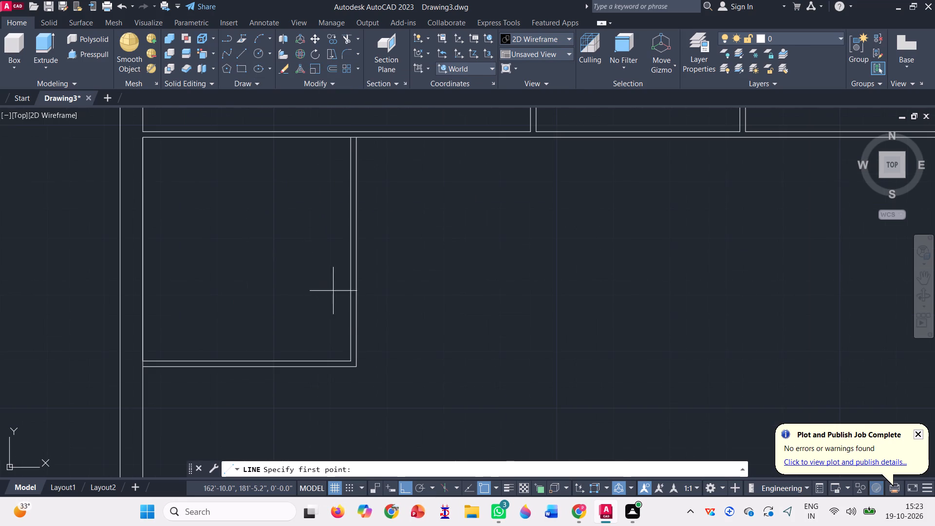
click(350, 302)
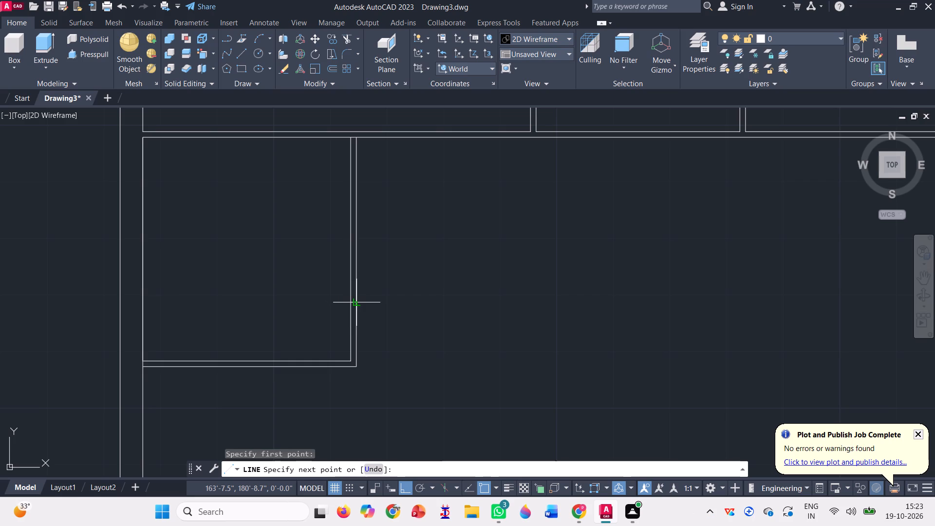
click(357, 301)
key(space)
scroll(333, 298, down, 1)
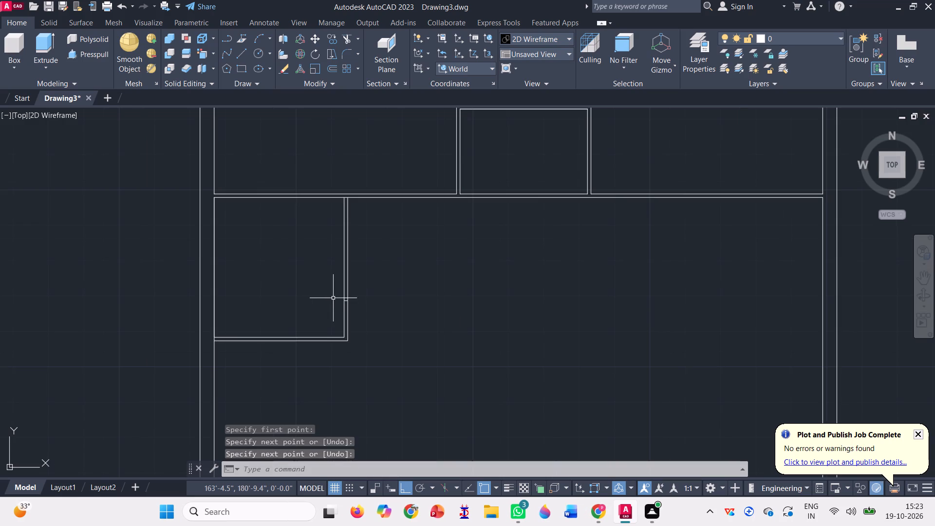
Trim the vertical partition lines below the short end line and remove the compartment's two bottom lines.
click(343, 38)
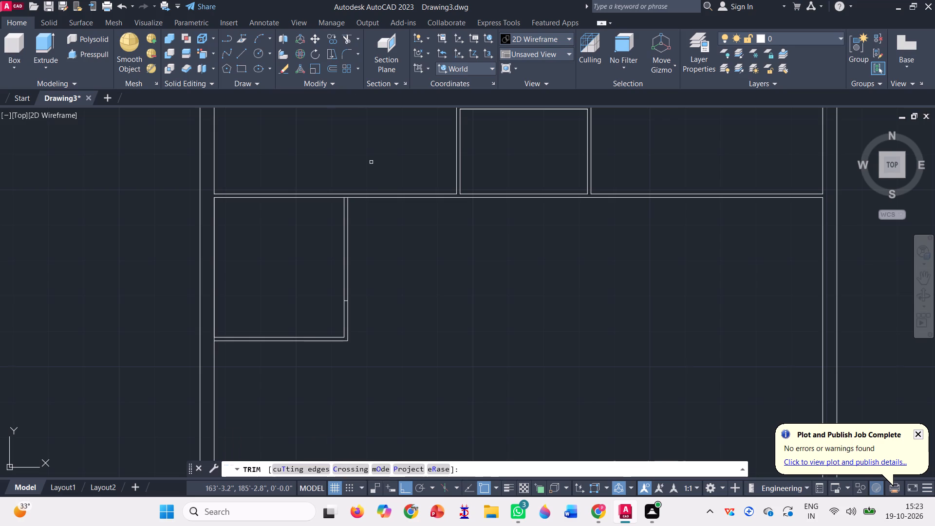
click(372, 329)
click(326, 314)
click(319, 361)
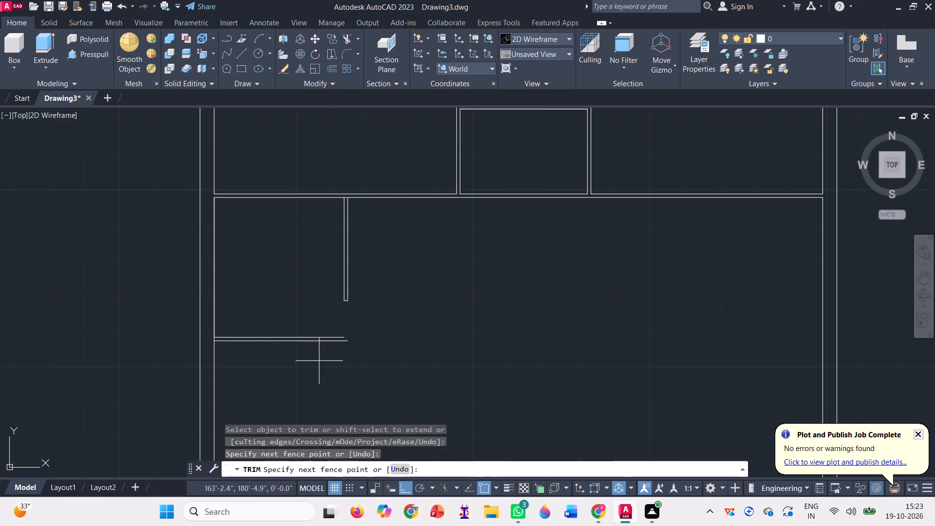
click(325, 367)
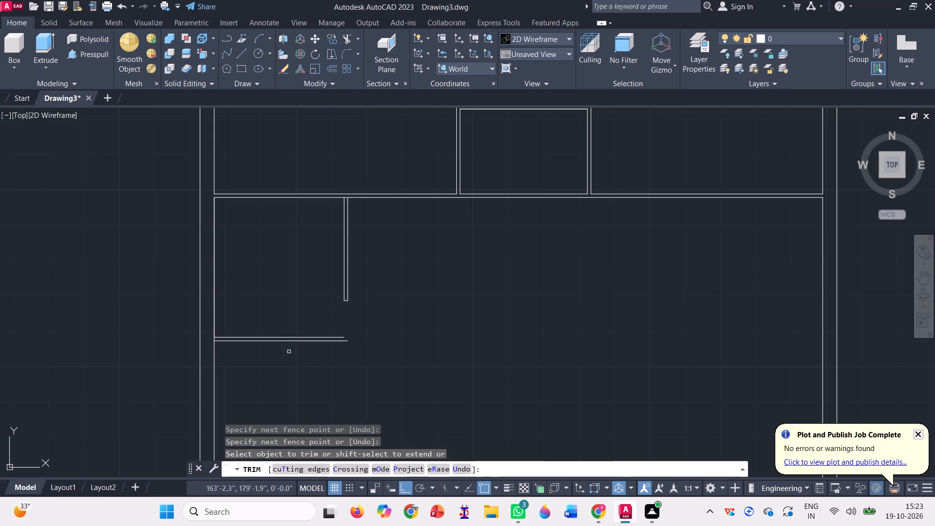
click(291, 353)
click(282, 324)
key(space)
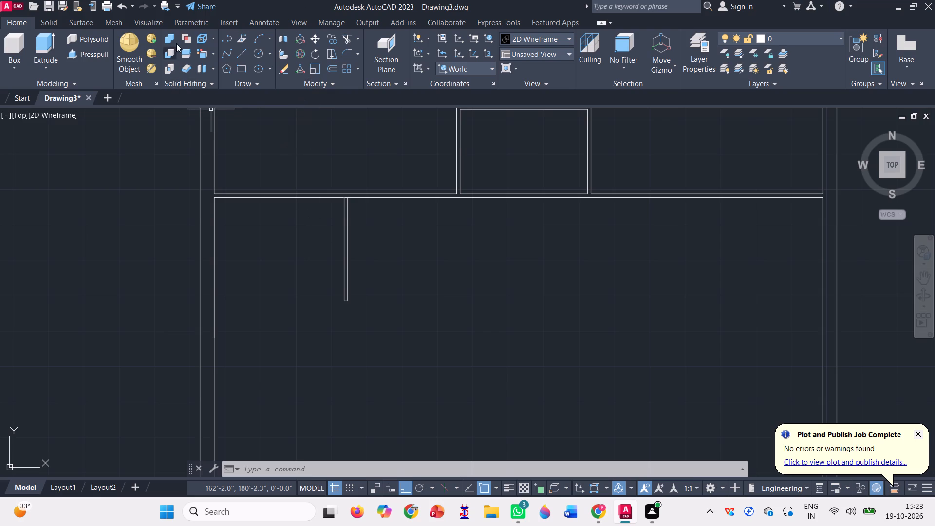
Draw a line along the horizontal partition's lower edge from the left inner wall to the short vertical partition.
click(242, 51)
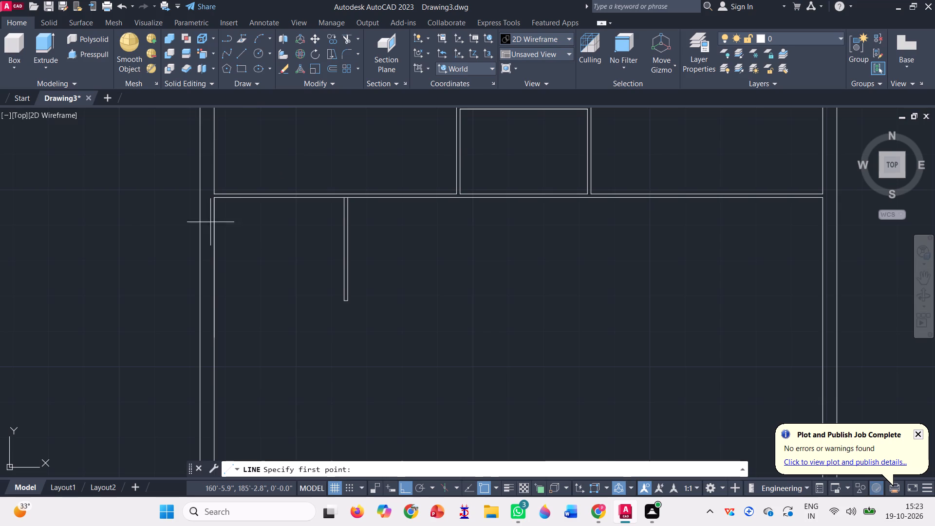
click(214, 198)
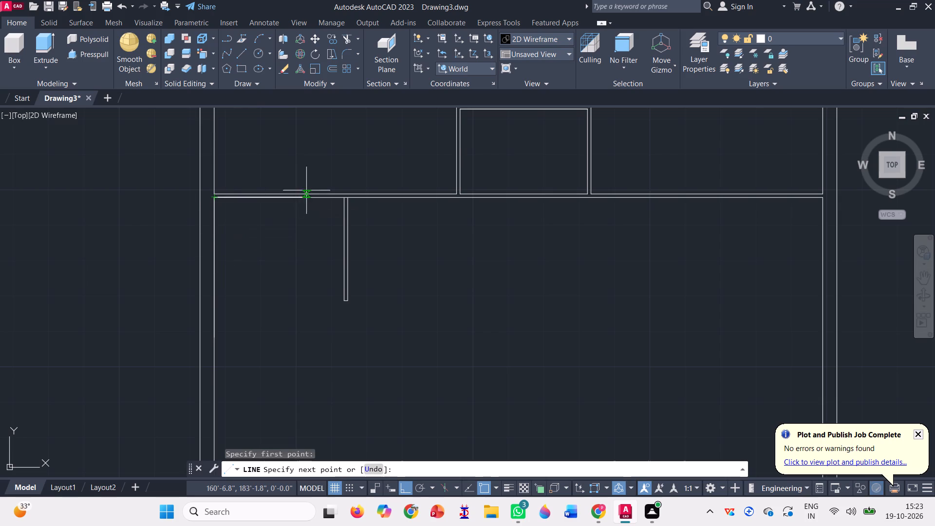
click(344, 200)
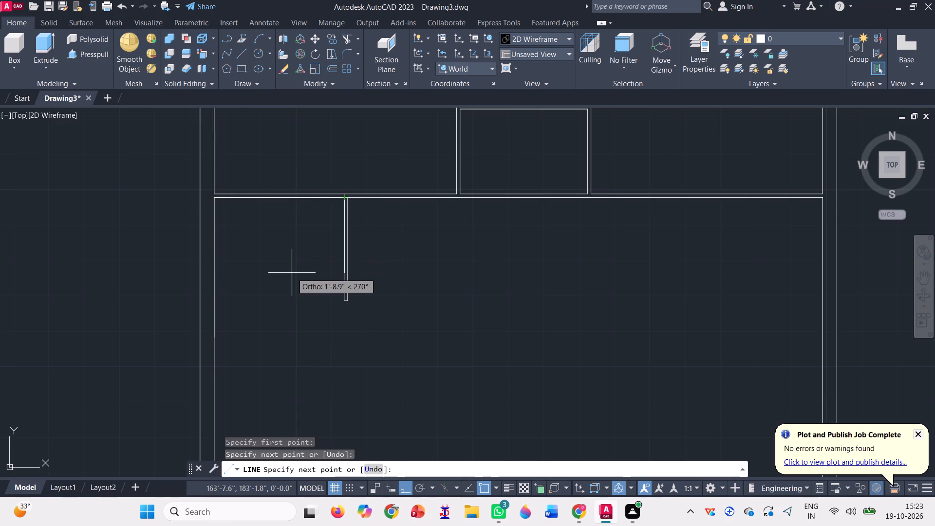
key(space)
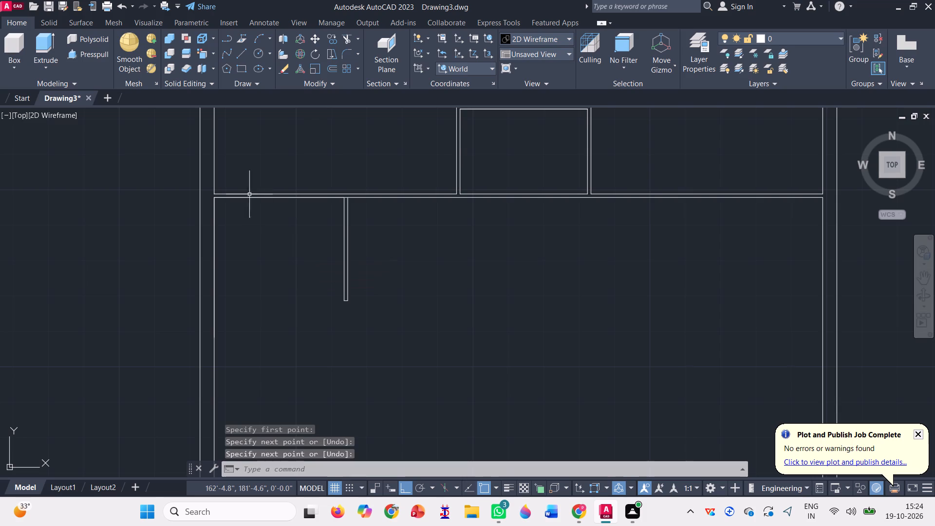
Copy the new horizontal line about 5" straight down between the left wall and the short vertical partition.
click(335, 33)
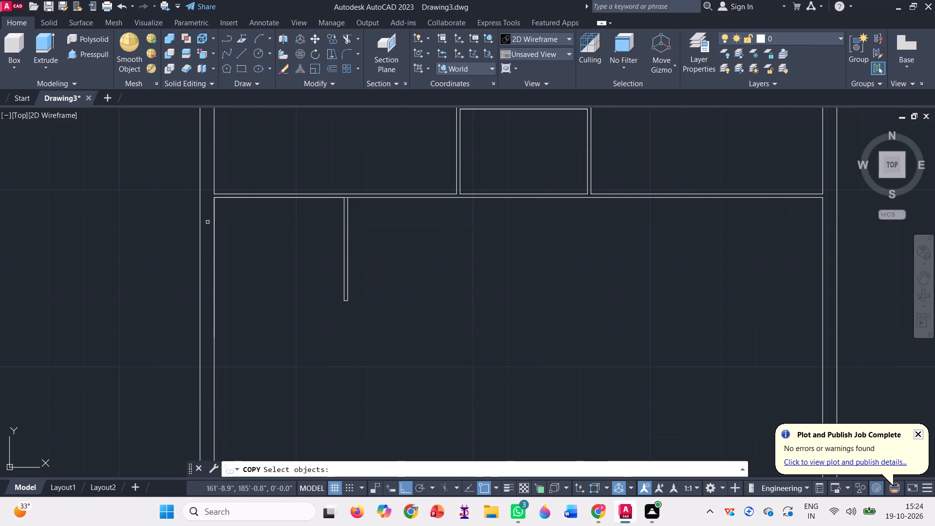
click(223, 198)
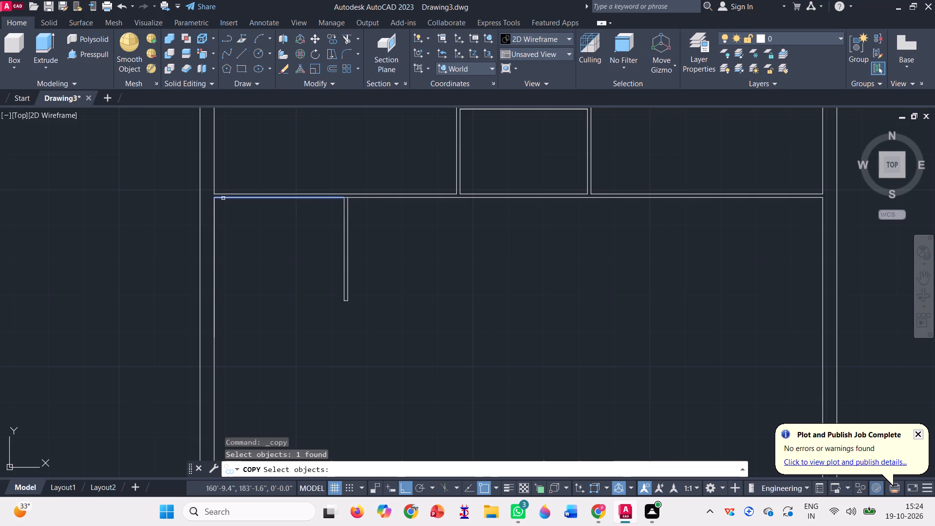
key(space)
scroll(209, 193, up, 2)
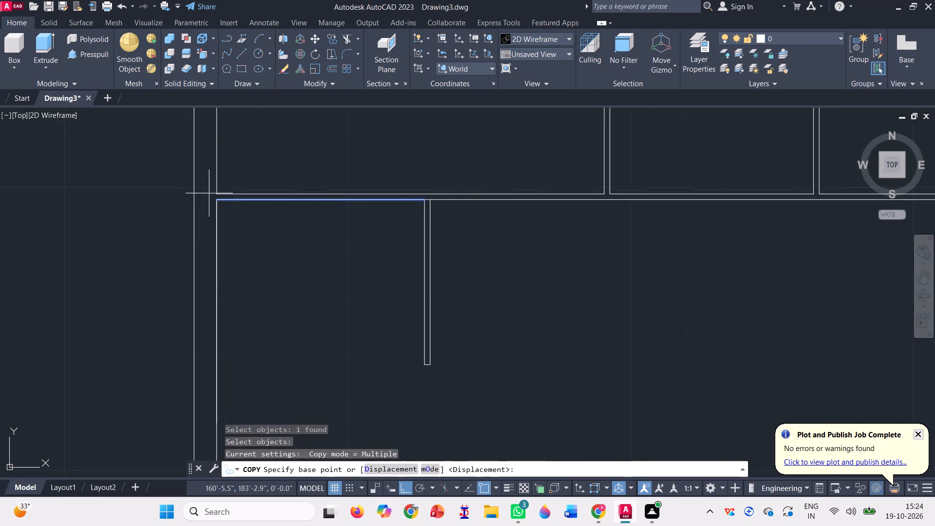
scroll(209, 193, up, 1)
click(224, 209)
scroll(206, 176, down, 1)
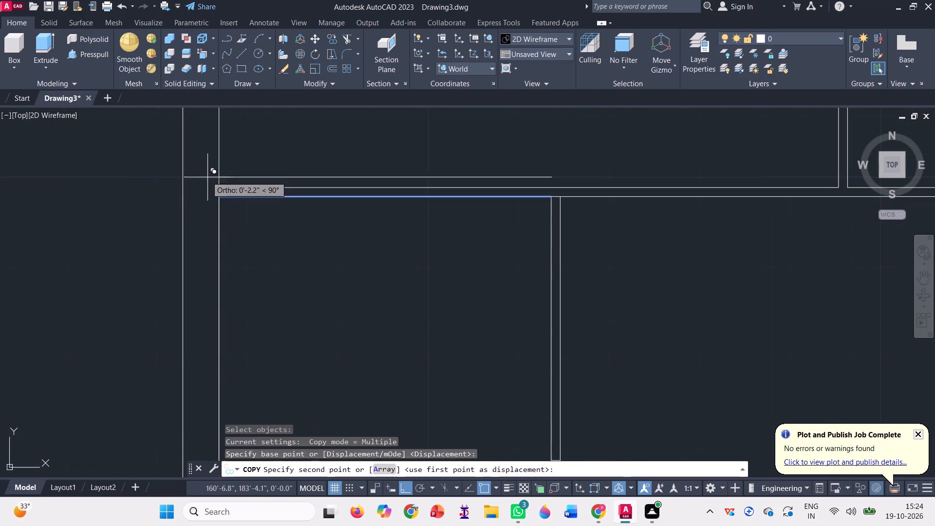
click(216, 243)
scroll(190, 200, down, 2)
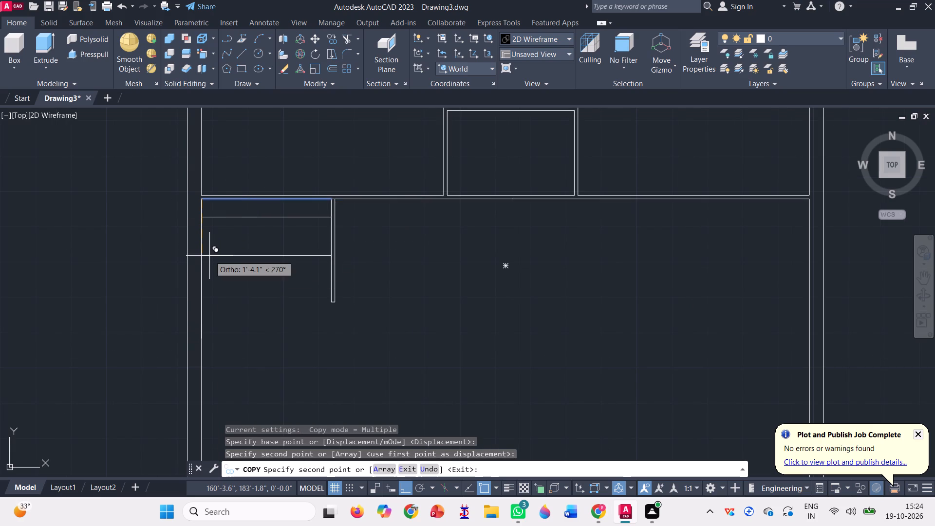
key(space)
Move the vertical line lying on the left inner wall, below the horizontal partition, about 5" to the right.
text(m)
key(space)
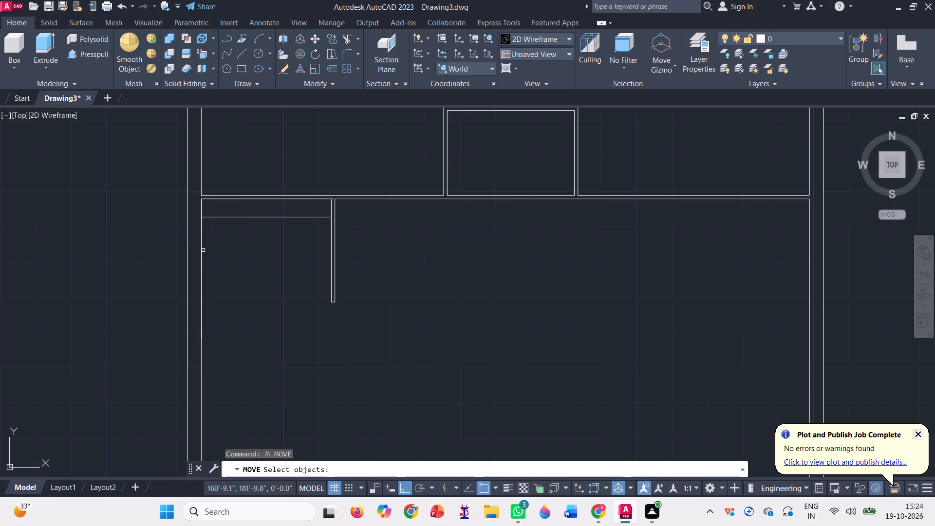
click(202, 250)
key(space)
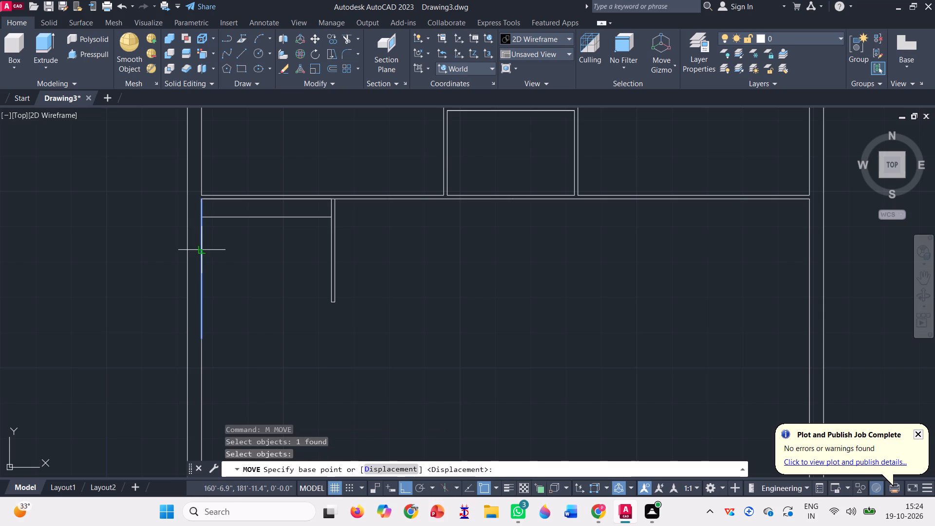
scroll(198, 227, up, 2)
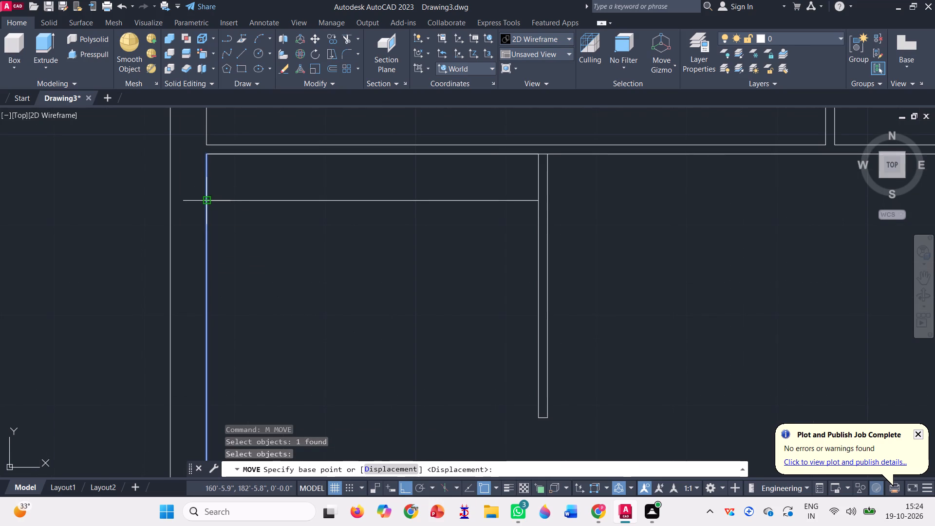
click(206, 201)
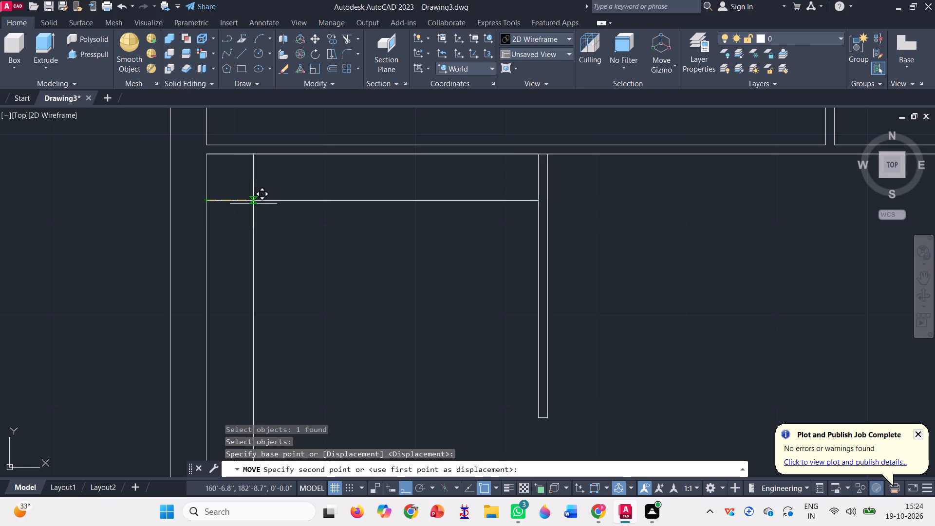
click(253, 203)
scroll(219, 165, down, 1)
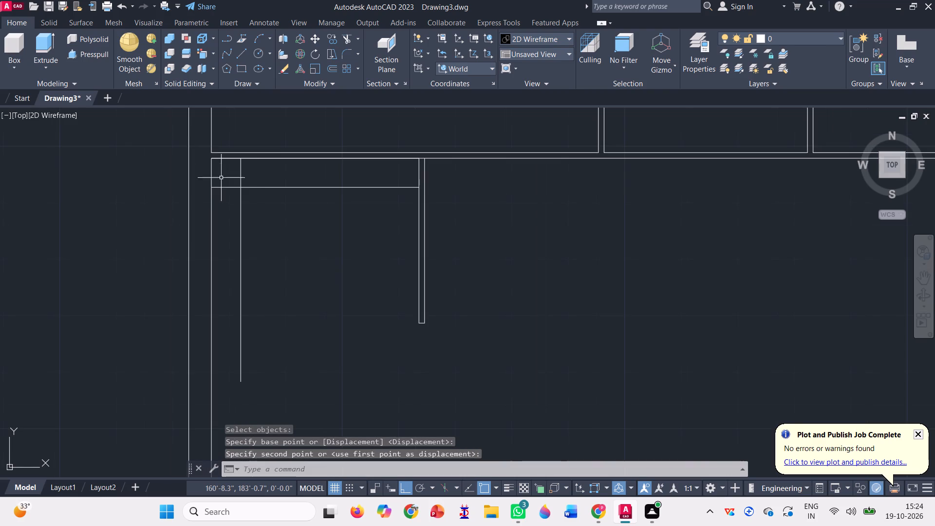
Draw a short horizontal line from the left inner wall to the moved vertical line, slightly above the level of the short partition's end.
click(239, 57)
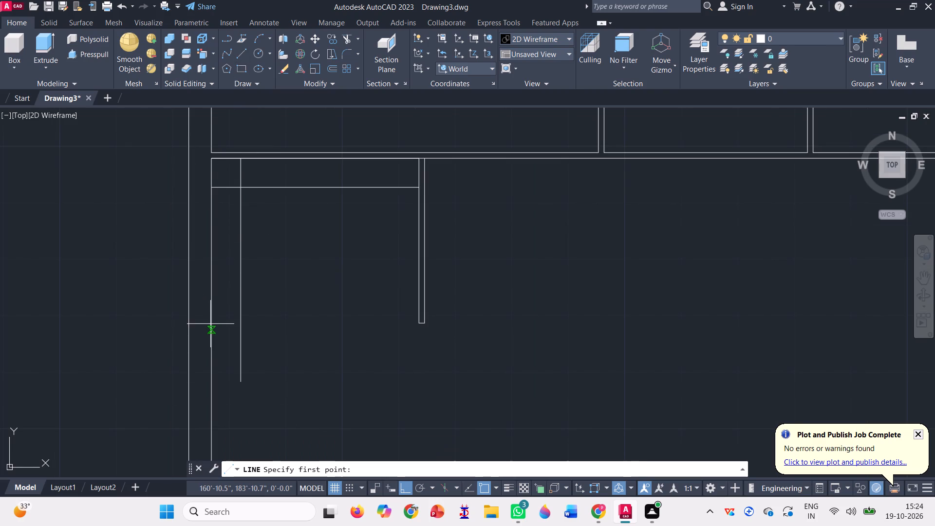
click(211, 283)
click(241, 280)
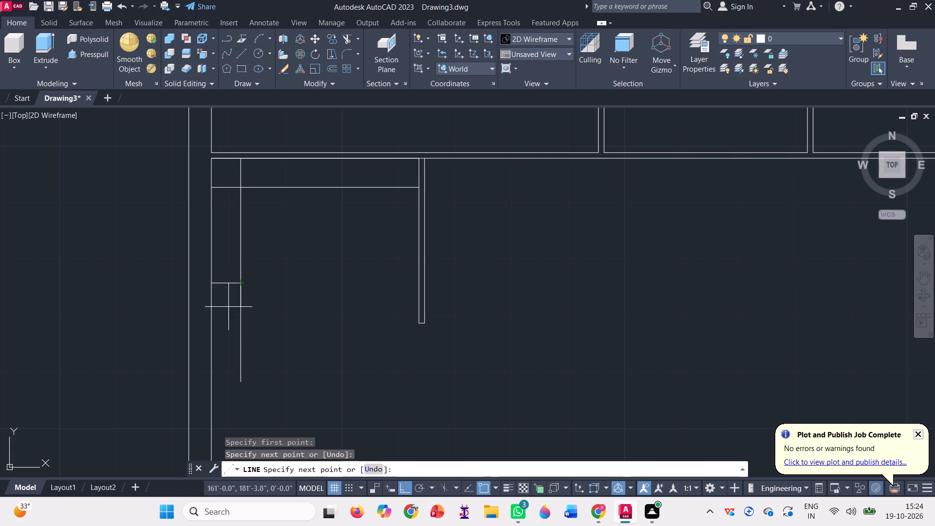
key(space)
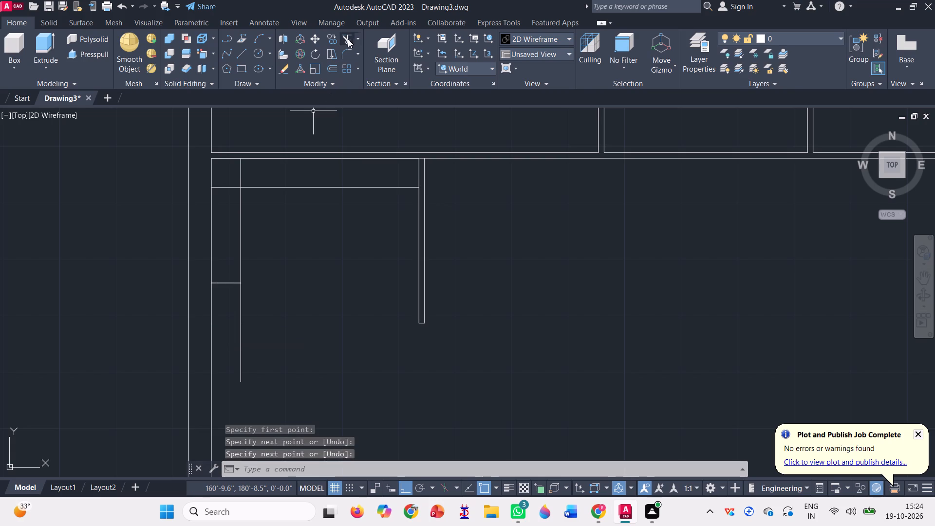
Trim the overlapping line ends to leave an L-shaped counter outline, and remove the duplicate line along the horizontal partition's lower edge.
click(349, 38)
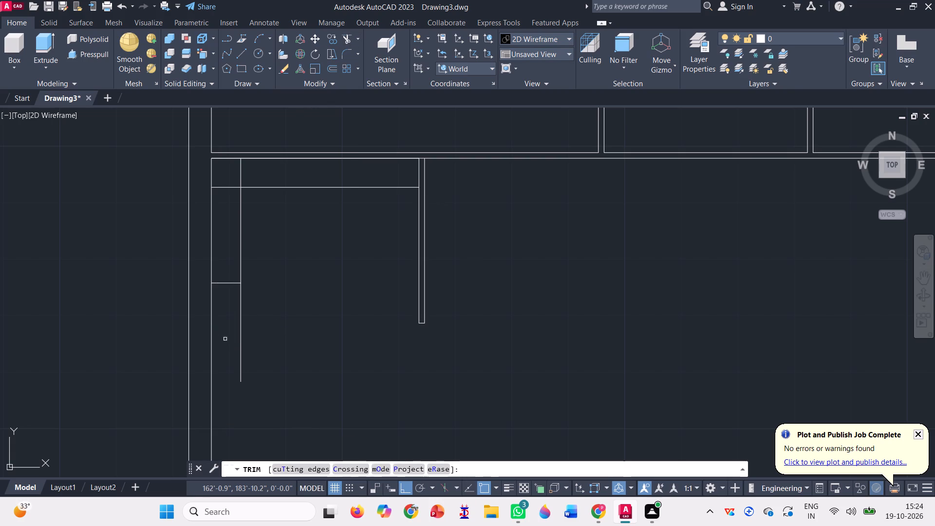
click(232, 339)
click(258, 334)
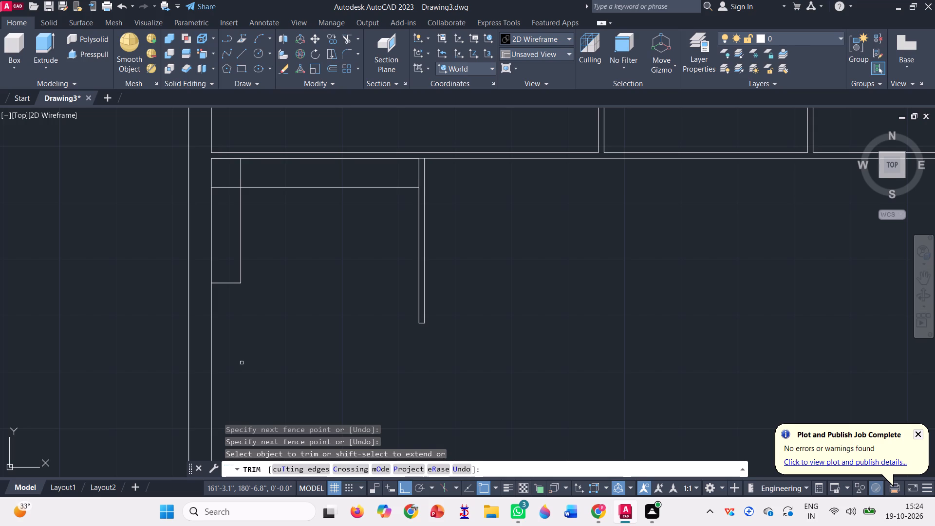
click(248, 169)
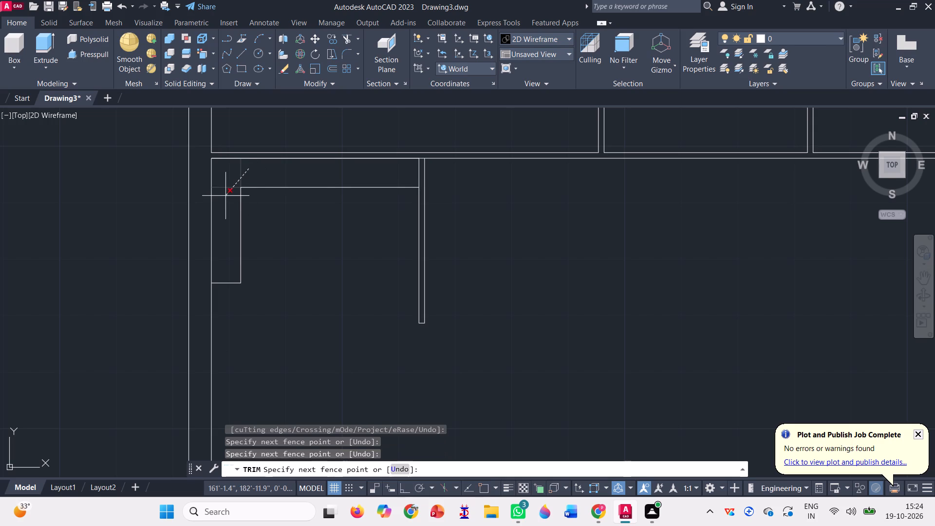
click(225, 198)
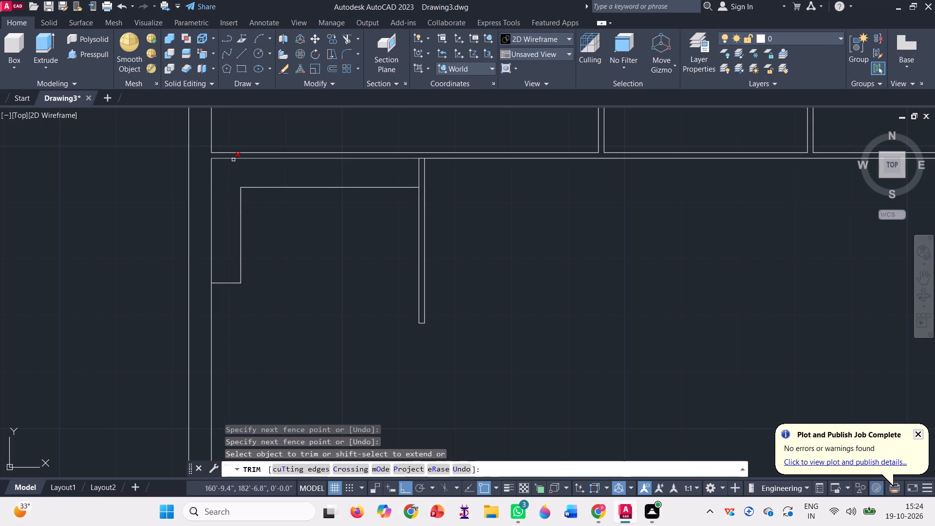
click(233, 160)
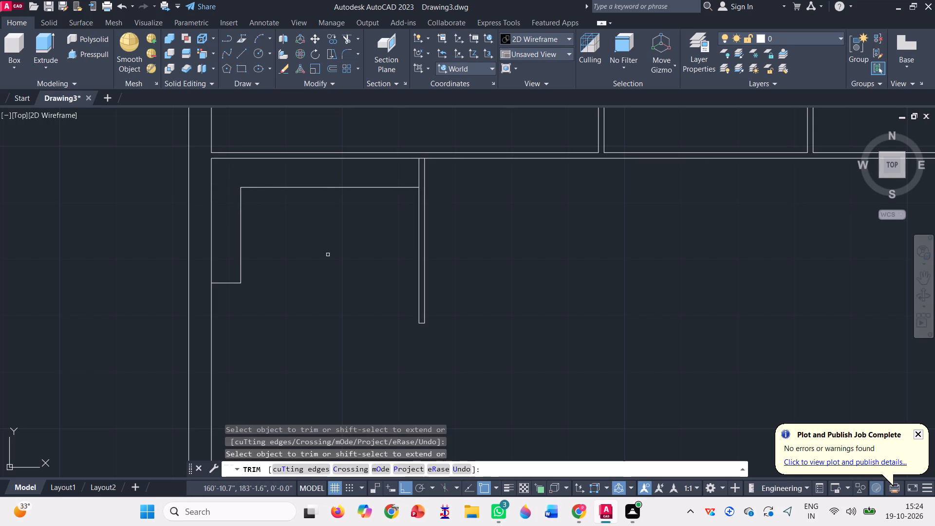
key(Escape)
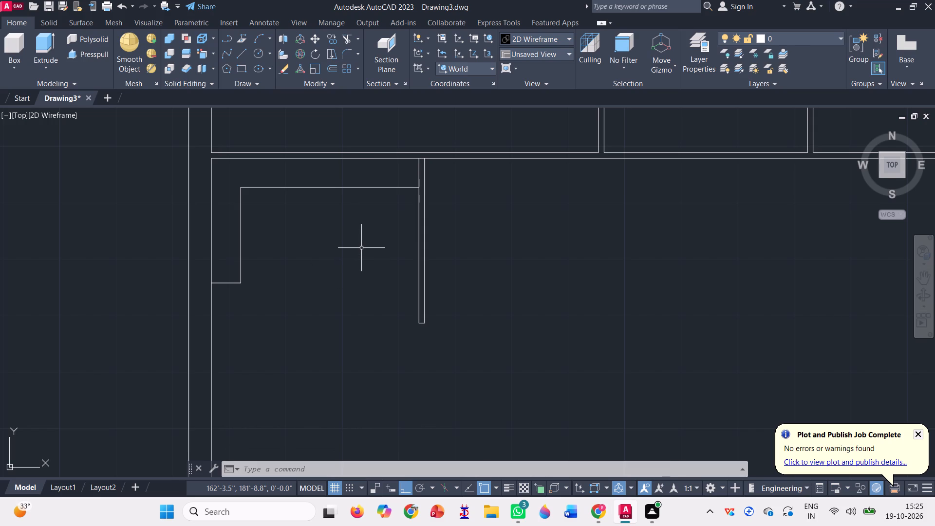
Draw connected lines enclosing an area about 4'-11" wide by 3'-8" high in the room's lower-left inner corner, following the left wall.
scroll(363, 211, down, 1)
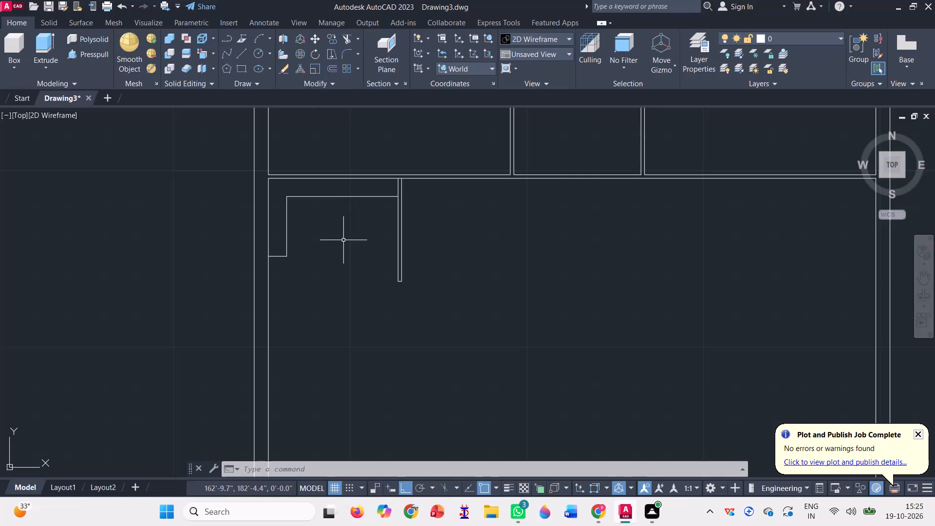
scroll(264, 276, down, 2)
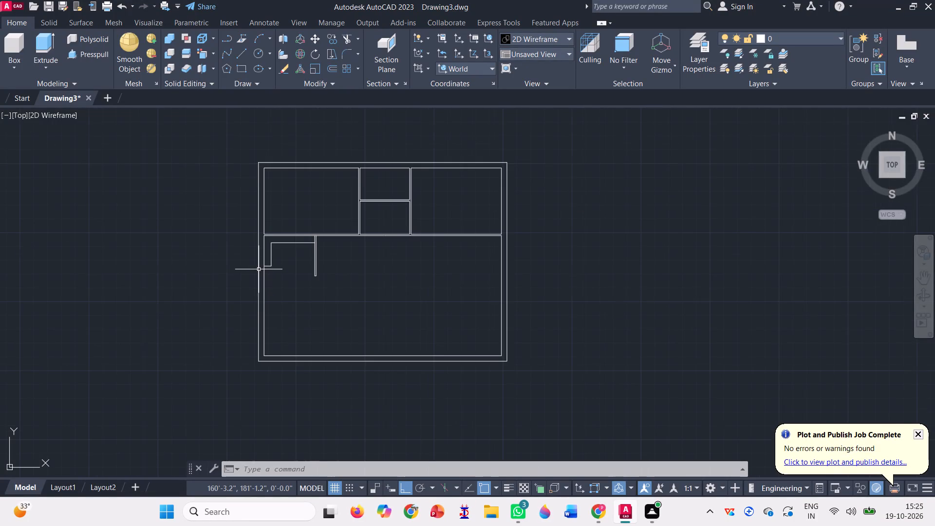
click(242, 53)
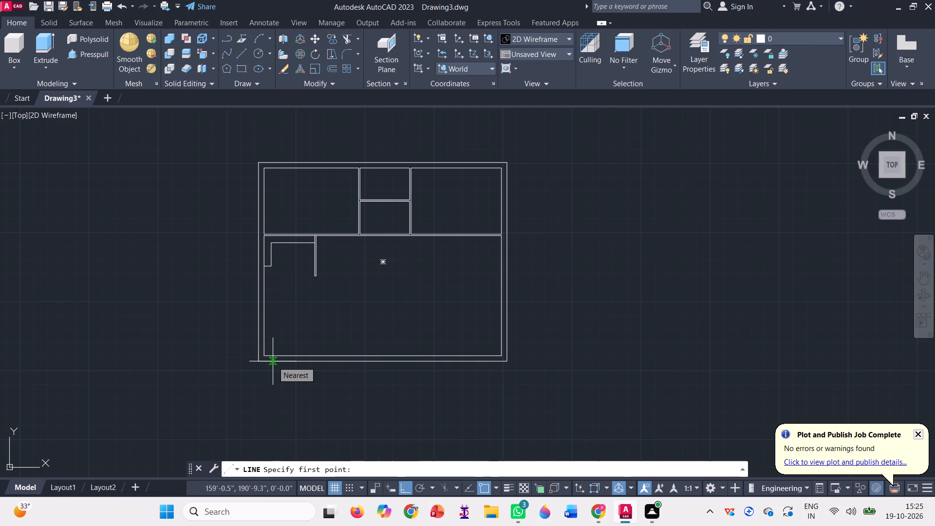
click(263, 356)
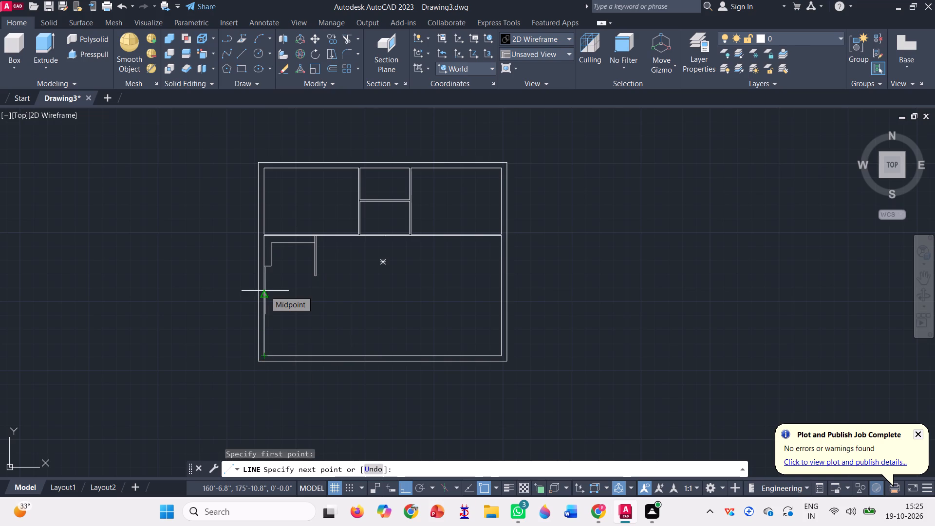
scroll(265, 290, up, 1)
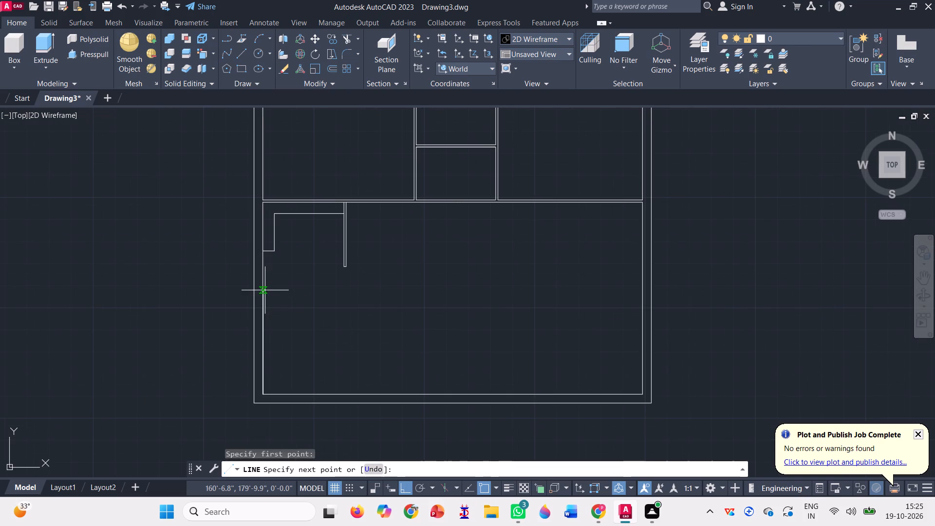
click(263, 297)
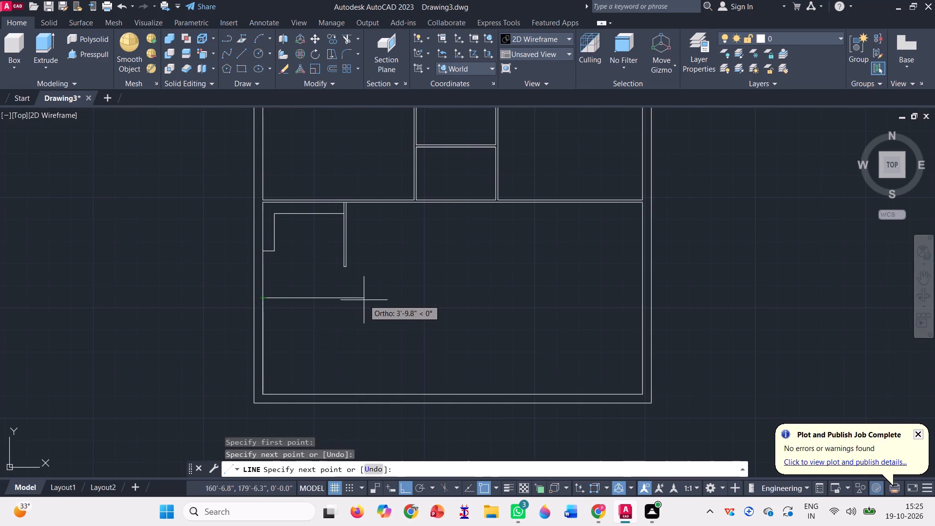
click(393, 296)
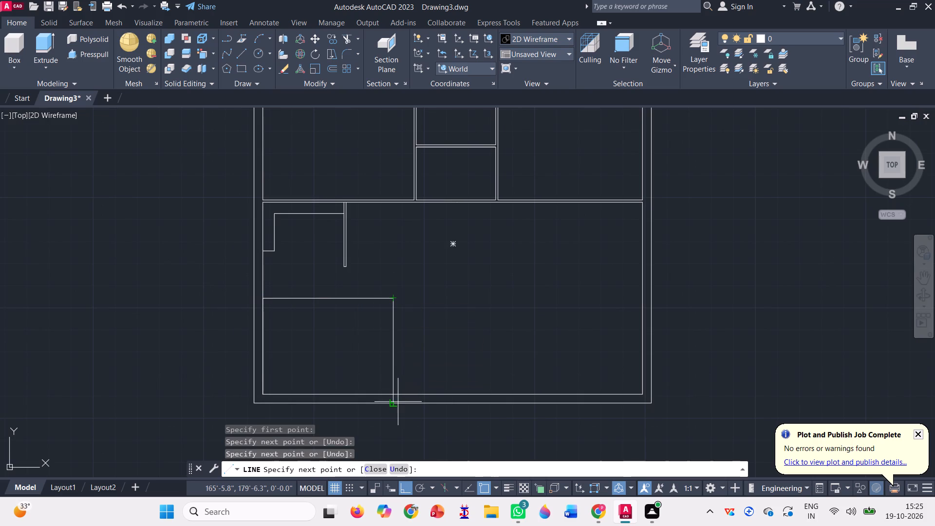
click(394, 393)
key(space)
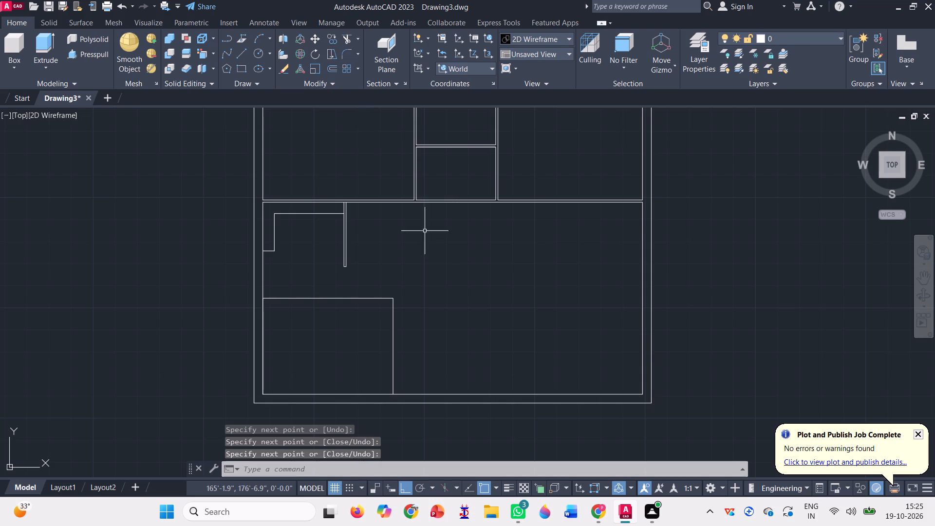
Join the lower-left area's top and right lines into one polyline.
click(439, 336)
click(360, 291)
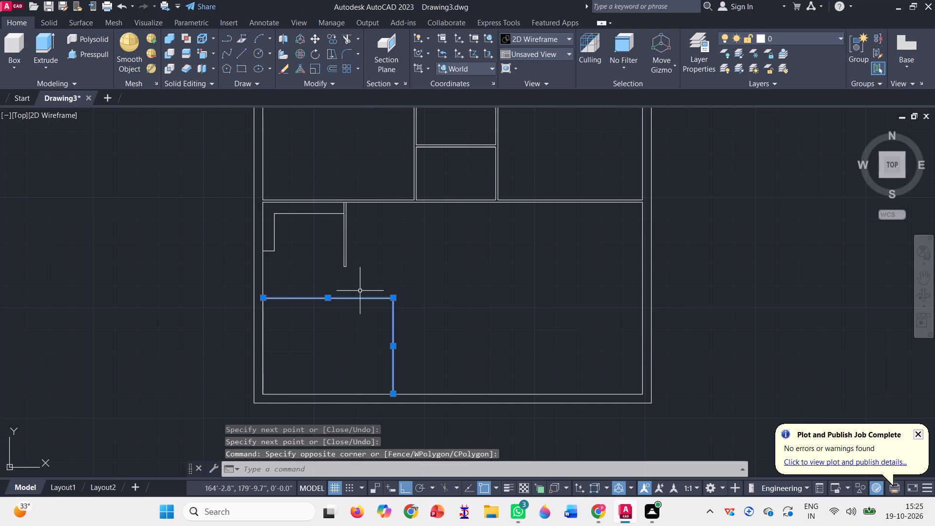
key(j)
key(Return)
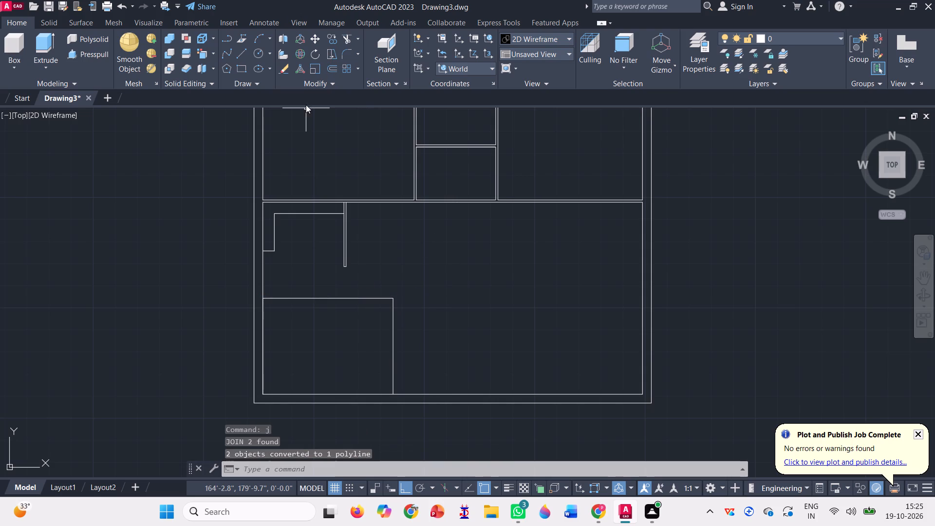
Offset the joined polyline 1" outward, away from the lower-left corner.
click(333, 67)
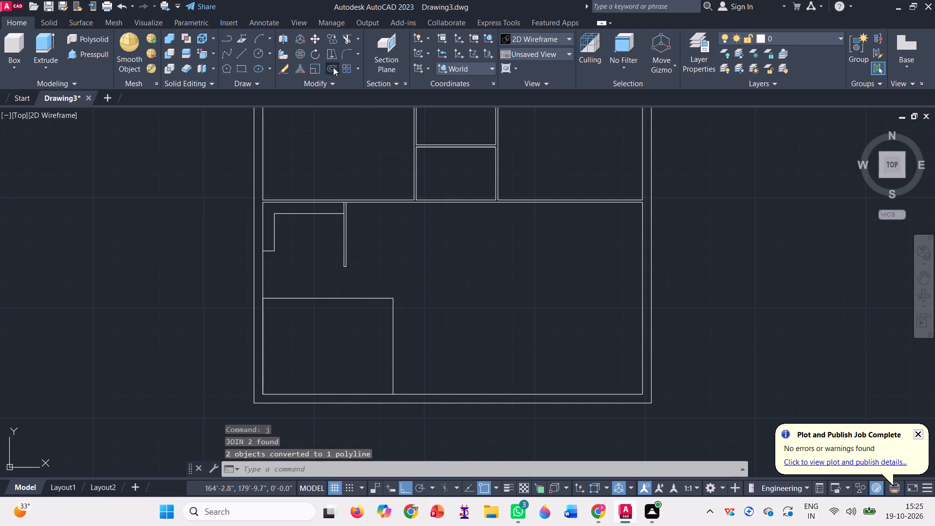
key(Return)
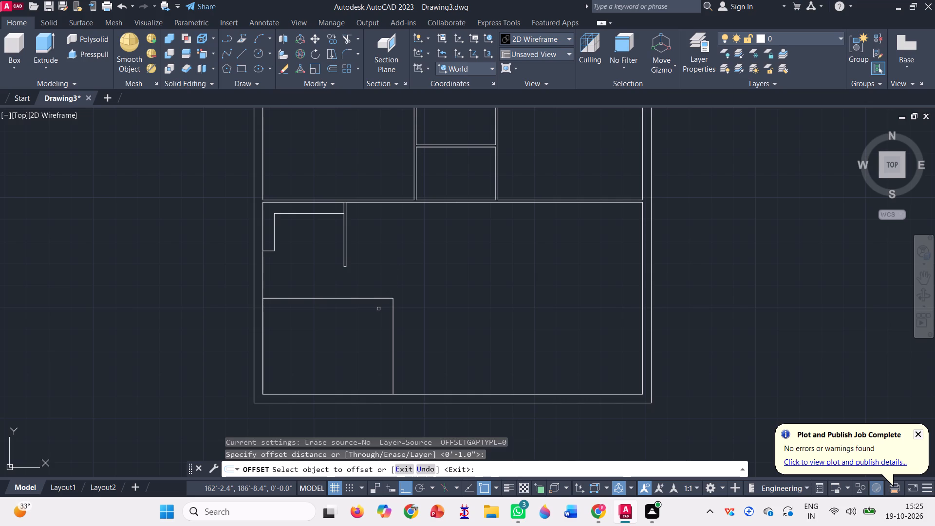
click(393, 317)
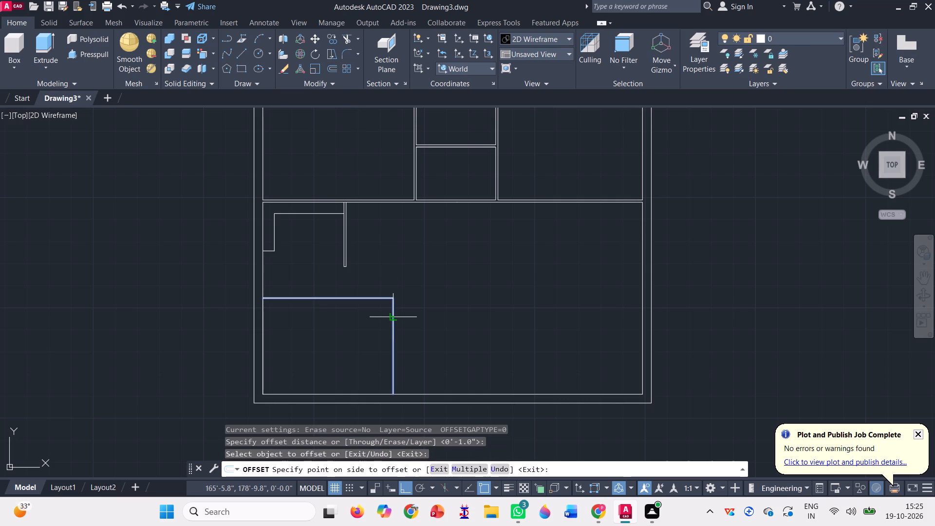
click(427, 274)
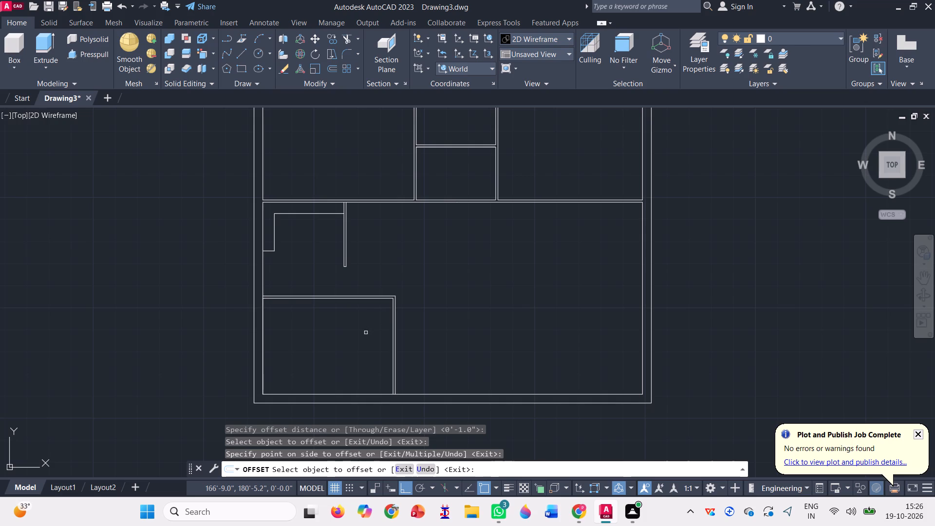
key(space)
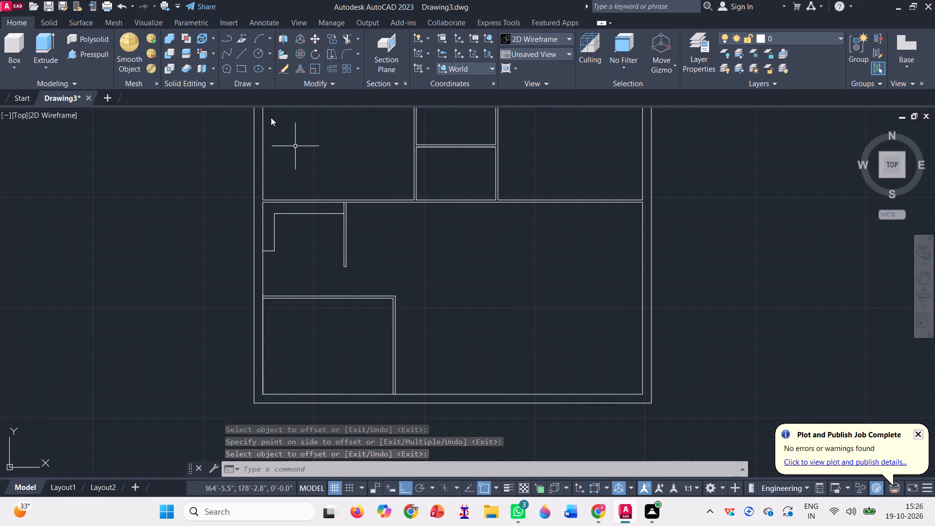
Trim the left inner wall line between the lower-left room's two top partition lines and remove the duplicate wall line below.
click(347, 37)
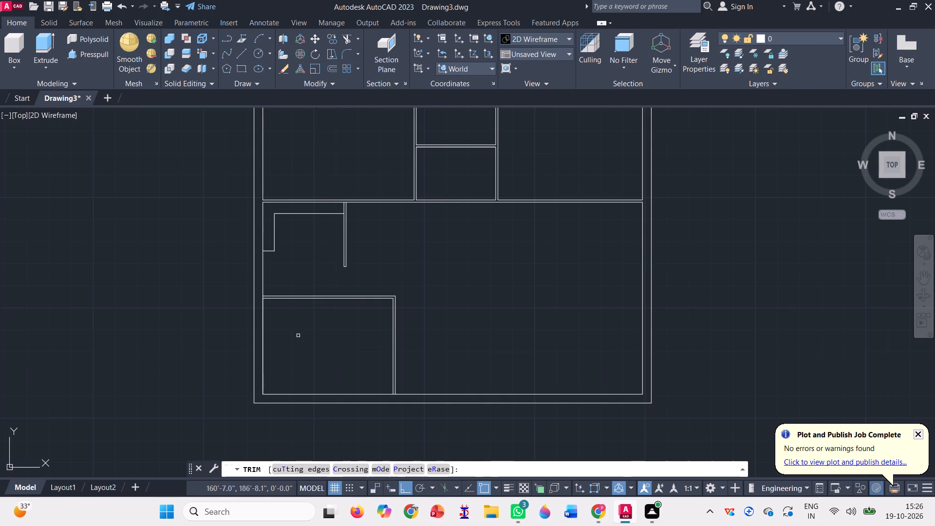
scroll(293, 330, up, 1)
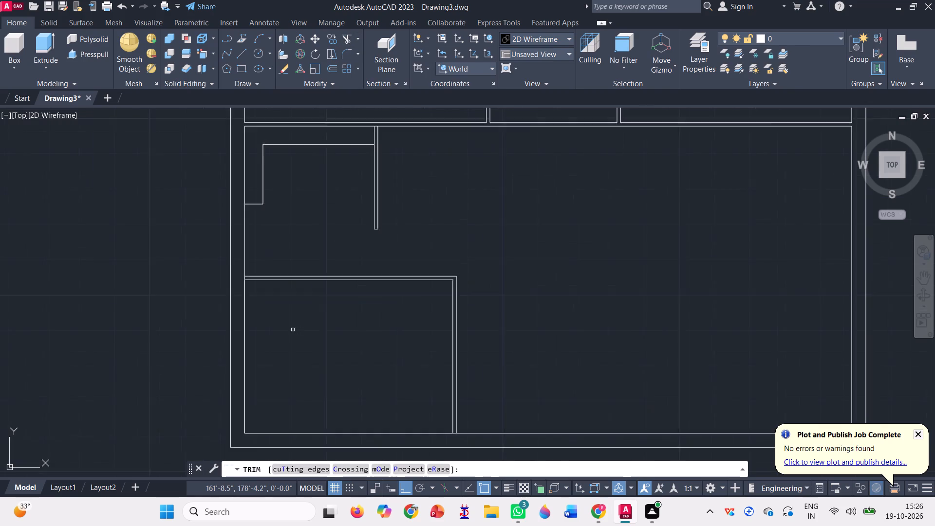
scroll(293, 330, up, 1)
scroll(246, 301, up, 2)
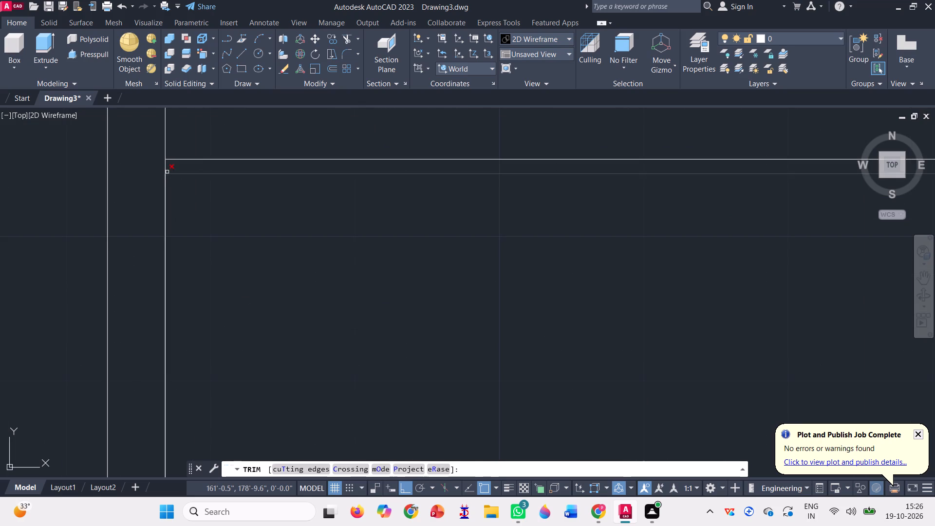
click(165, 169)
click(166, 206)
scroll(165, 197, down, 1)
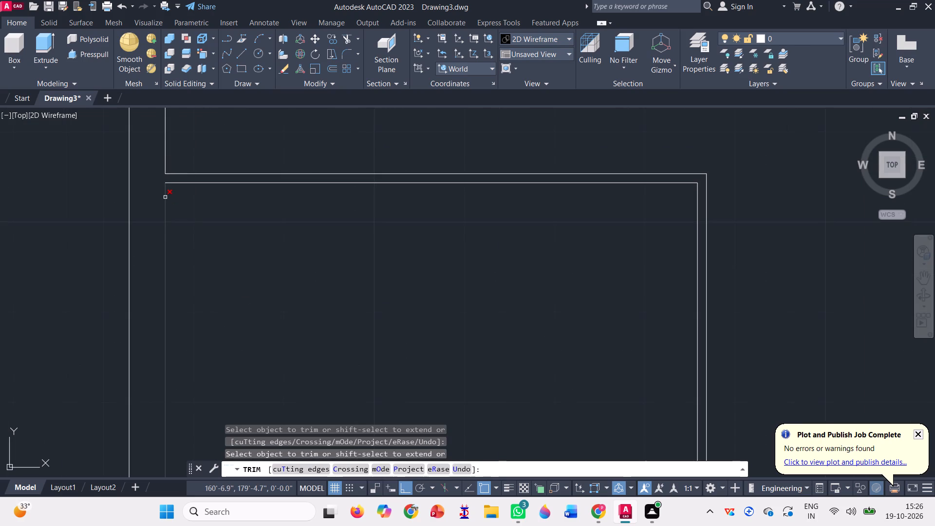
scroll(165, 189, down, 2)
scroll(220, 173, down, 1)
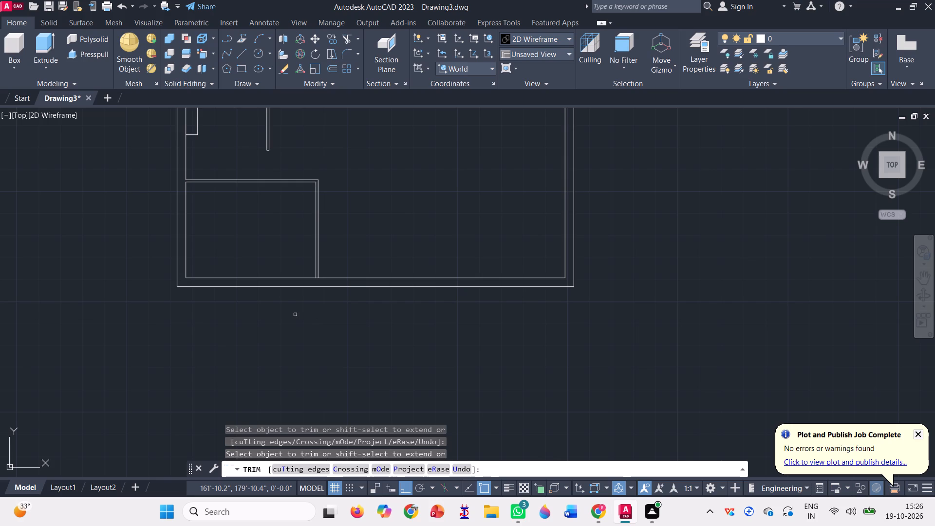
Trim the bottom inner wall line between the two lines of the lower-left room's vertical partition.
scroll(314, 281, up, 2)
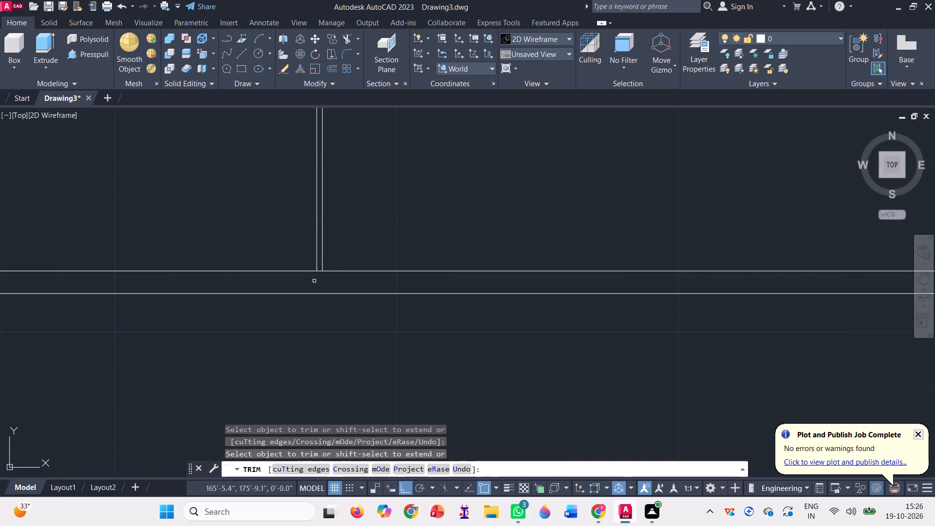
scroll(314, 281, up, 1)
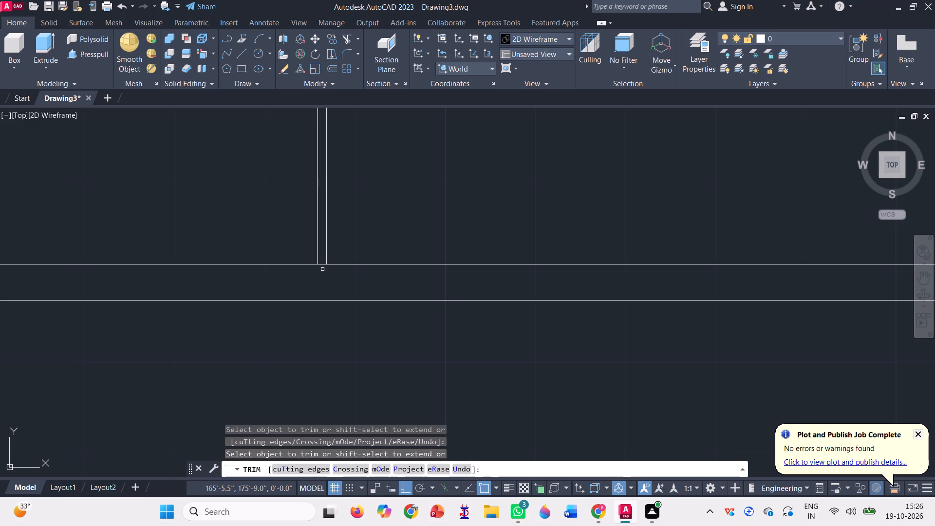
click(322, 268)
click(322, 259)
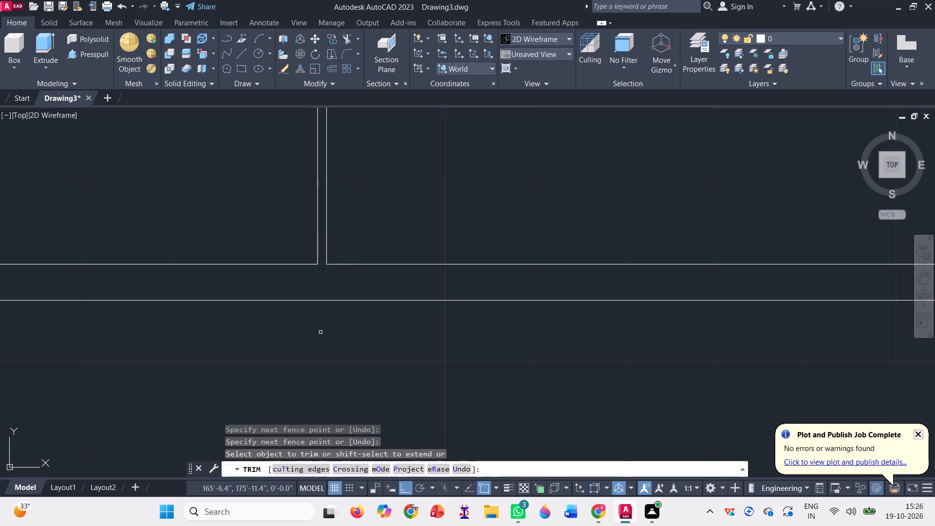
scroll(320, 332, down, 1)
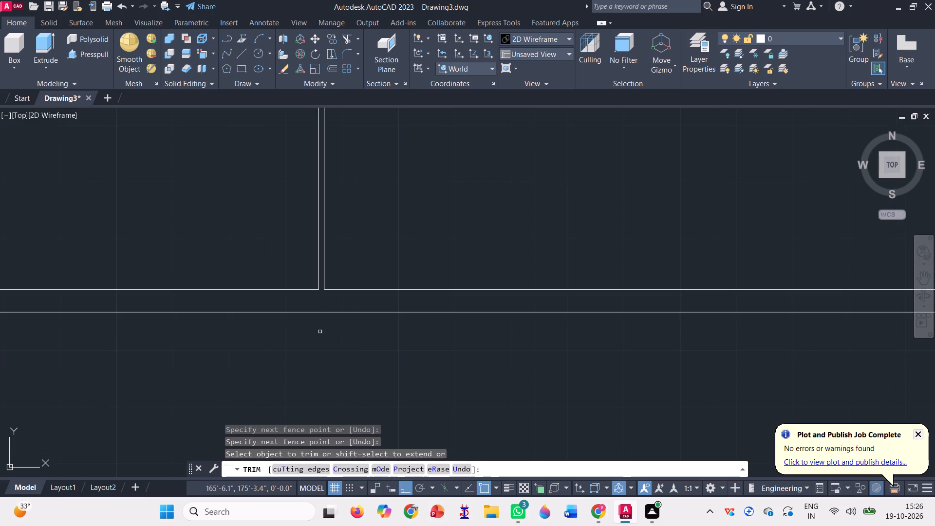
scroll(317, 326, down, 1)
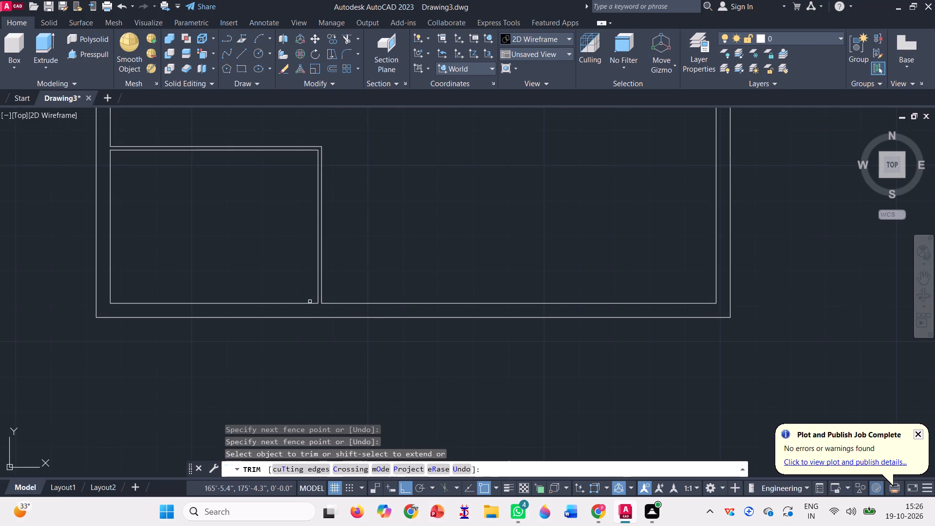
scroll(304, 327, down, 2)
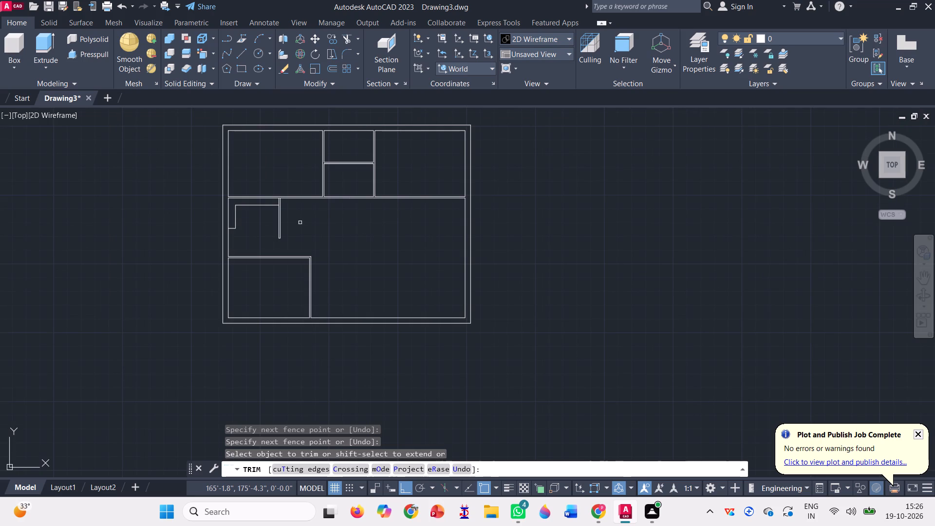
key(Escape)
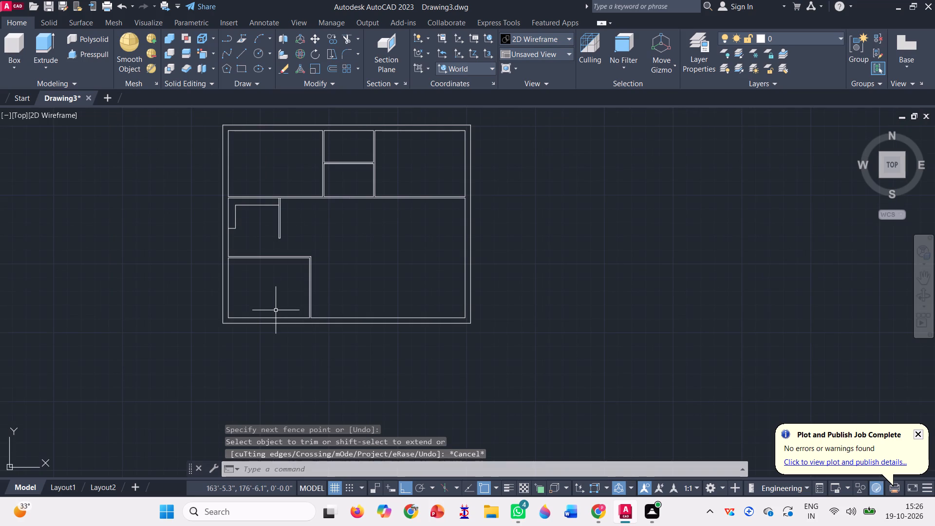
Draw connected lines enclosing an area about 8'-7" wide by 3'-8" high below the horizontal partition, ending at the right inner wall.
click(243, 54)
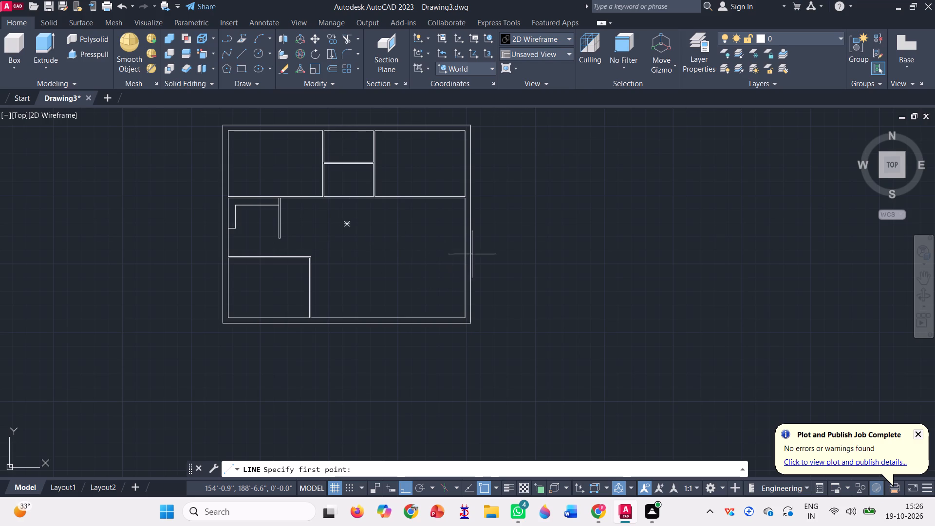
scroll(494, 186, up, 1)
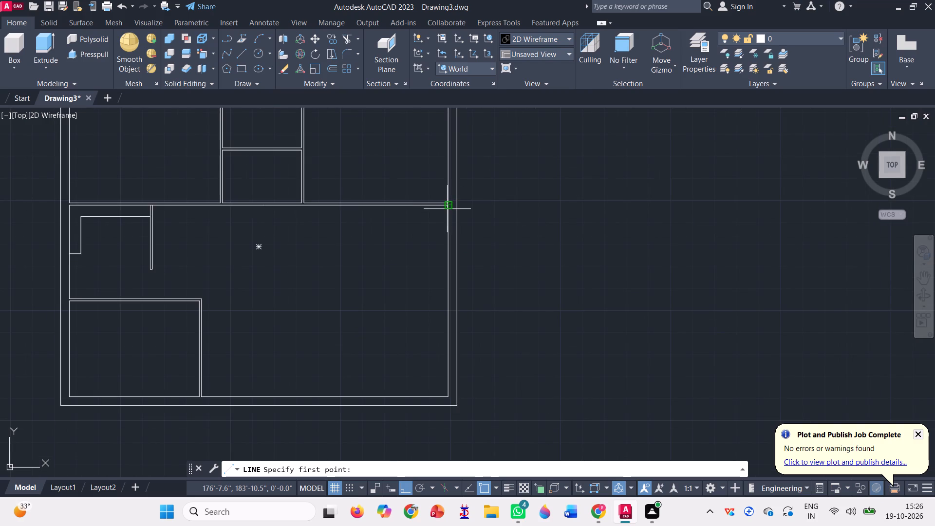
click(447, 206)
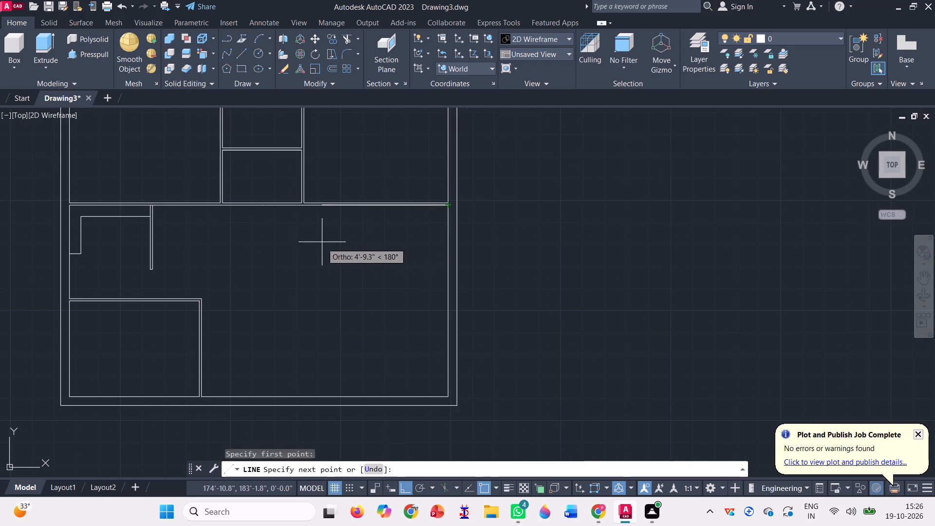
click(222, 209)
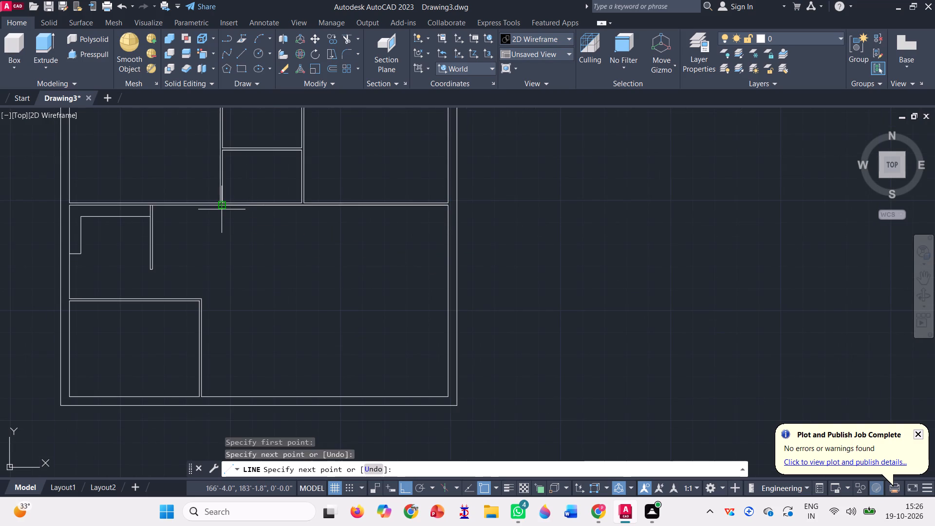
click(221, 302)
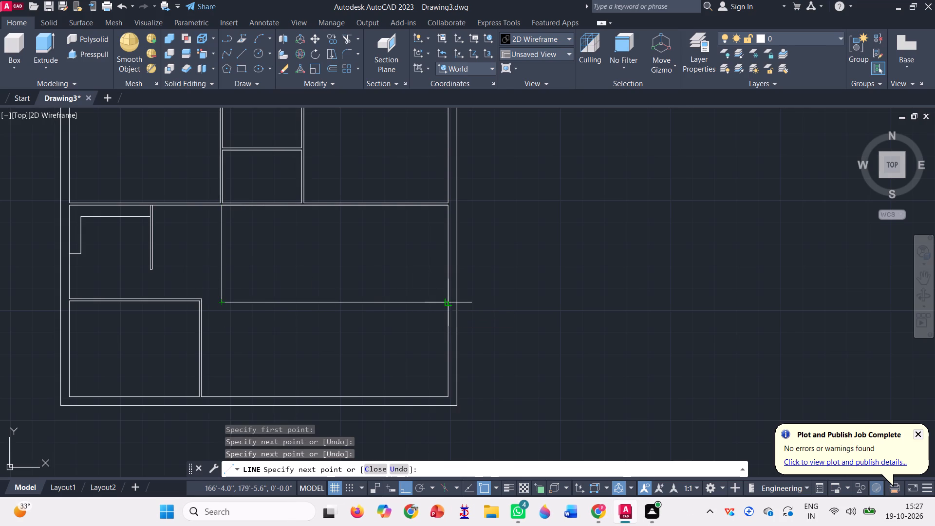
click(446, 305)
key(space)
Draw a horizontal construction line through the outer top-right corner of the lower-left room's partition.
text(x)
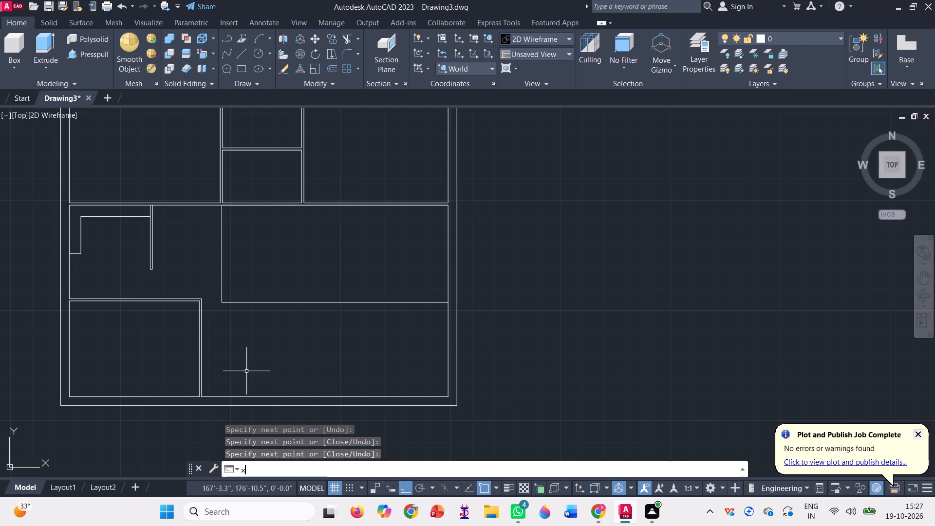
key(l)
key(Return)
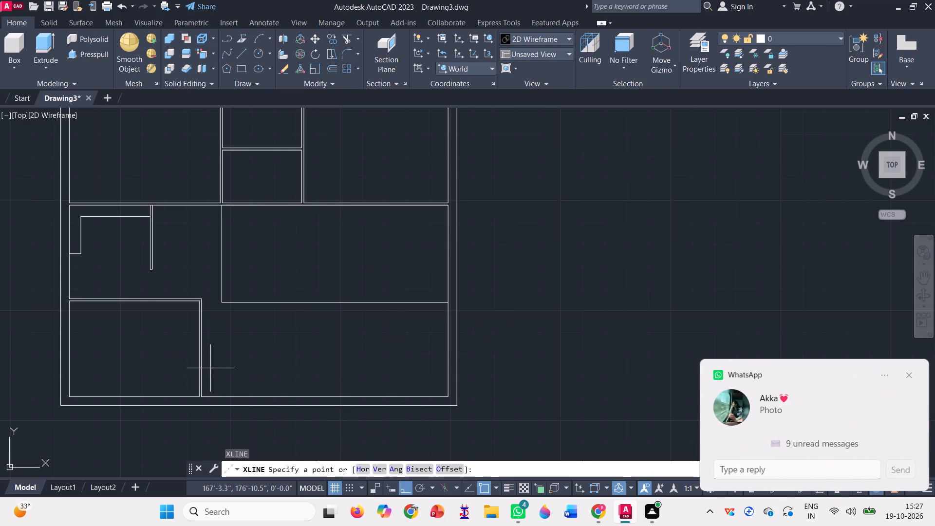
scroll(208, 361, up, 1)
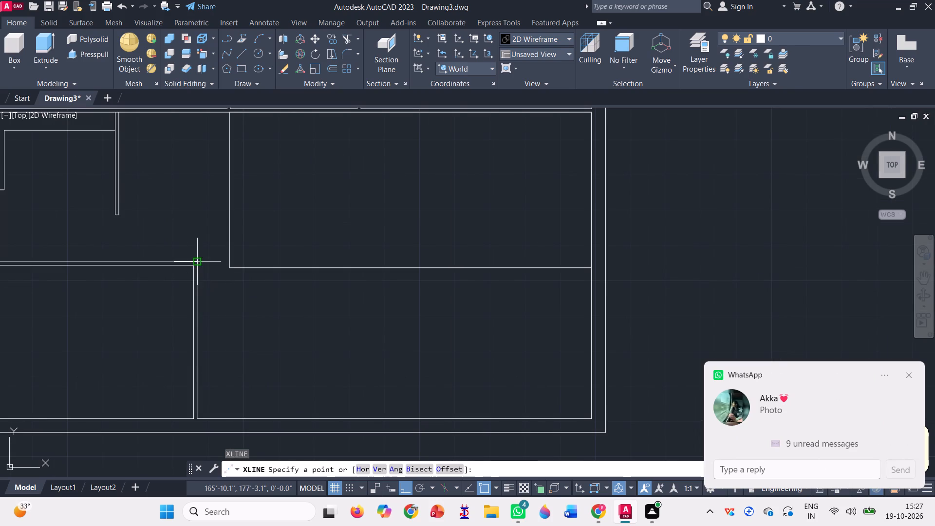
click(198, 263)
click(640, 242)
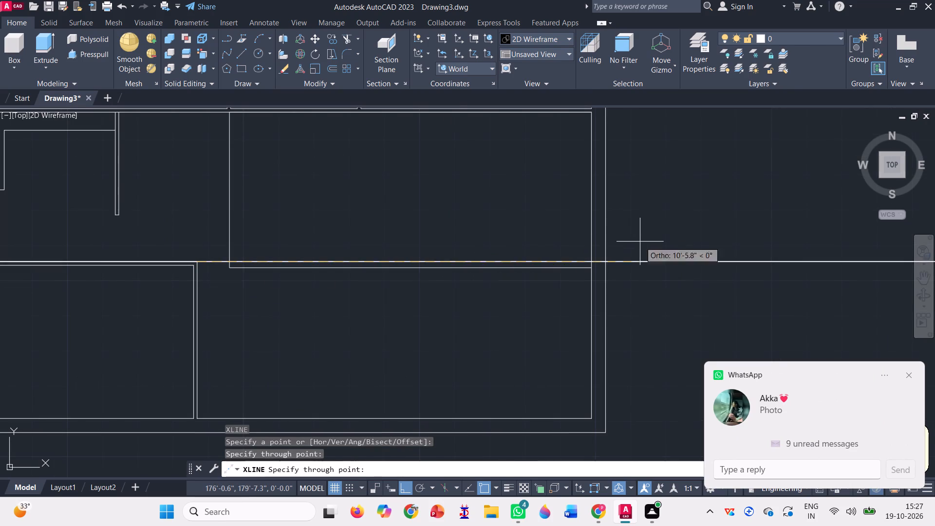
key(space)
Draw a second horizontal construction line through the inner top-right corner of the lower-left room's partition.
key(c)
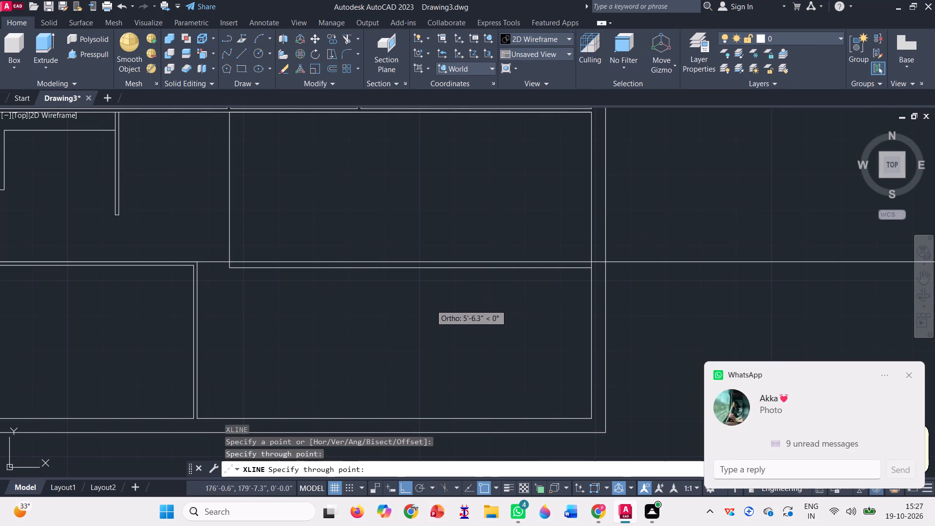
key(BackSpace)
text(xl)
key(Return)
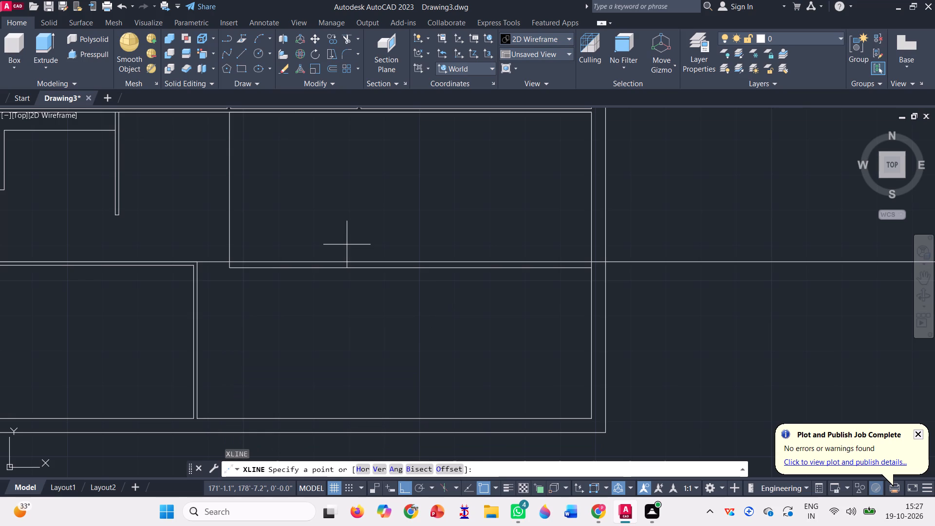
scroll(191, 264, up, 2)
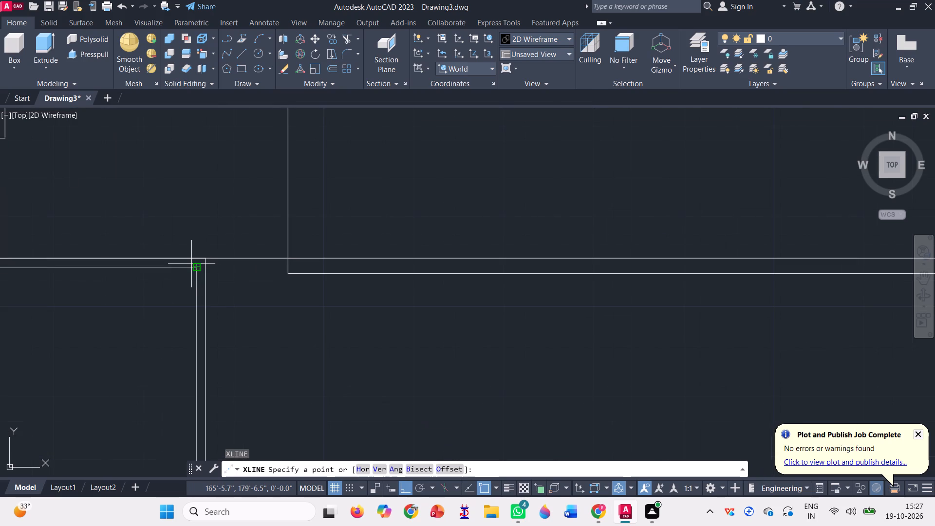
click(199, 268)
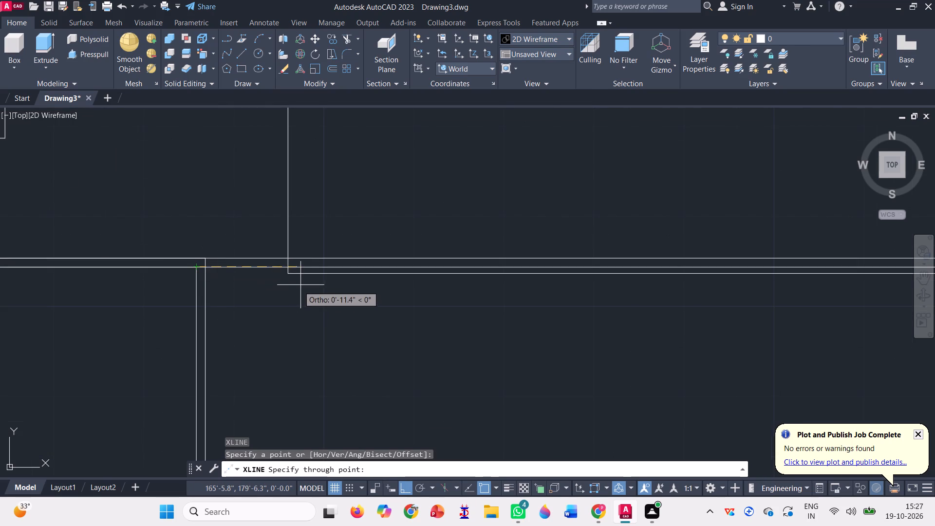
scroll(242, 282, down, 2)
click(750, 293)
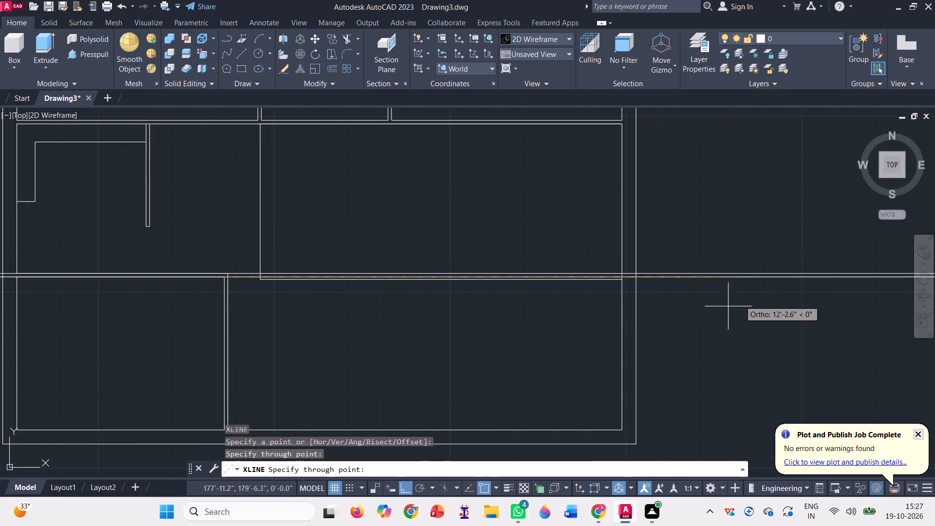
key(space)
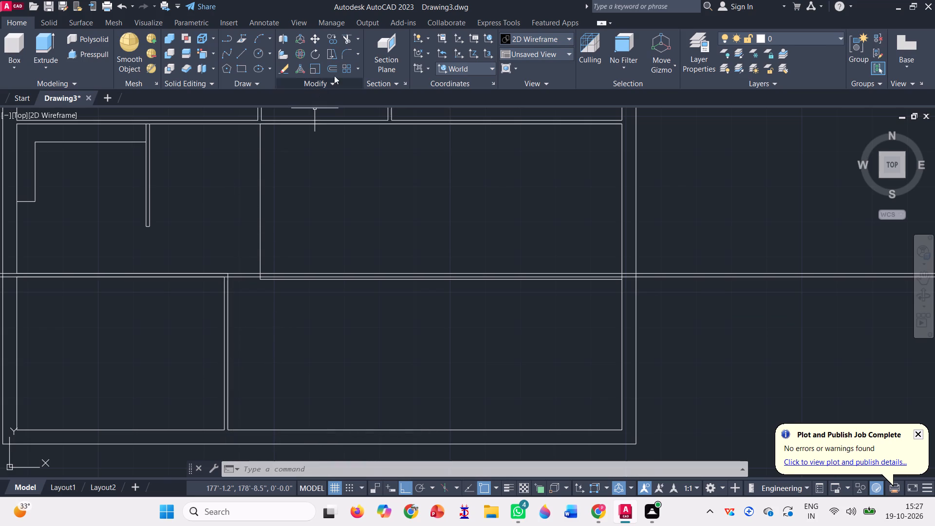
Trim away the new area's bottom line and cut its vertical line back to the upper construction line.
click(342, 39)
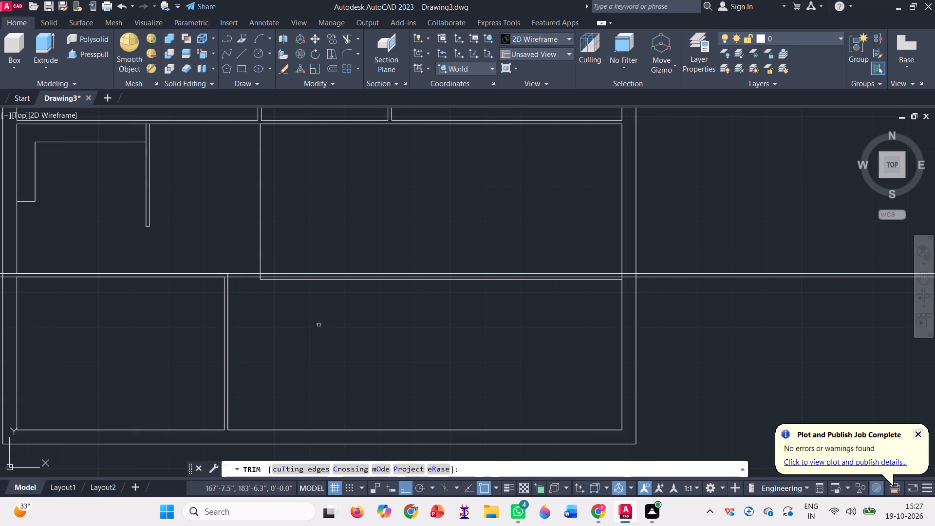
scroll(304, 284, up, 2)
scroll(200, 281, up, 3)
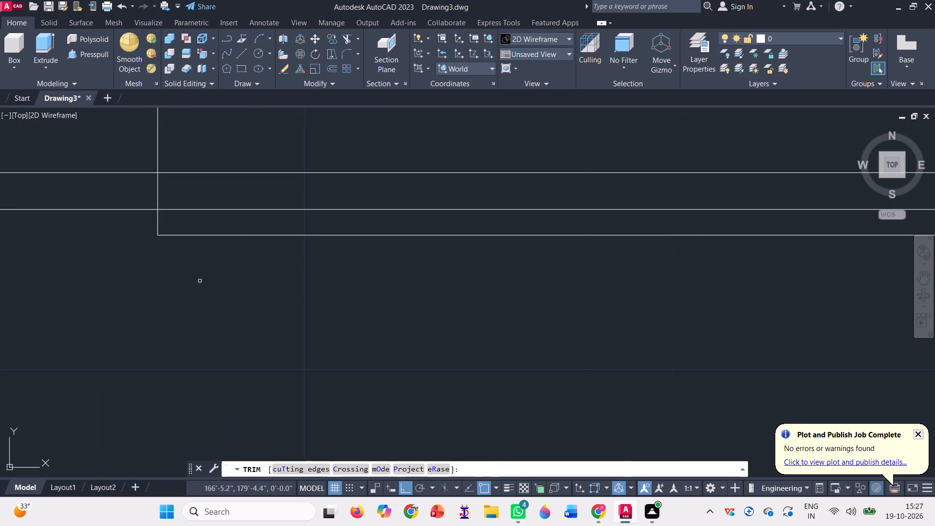
click(130, 211)
click(245, 262)
scroll(245, 261, down, 2)
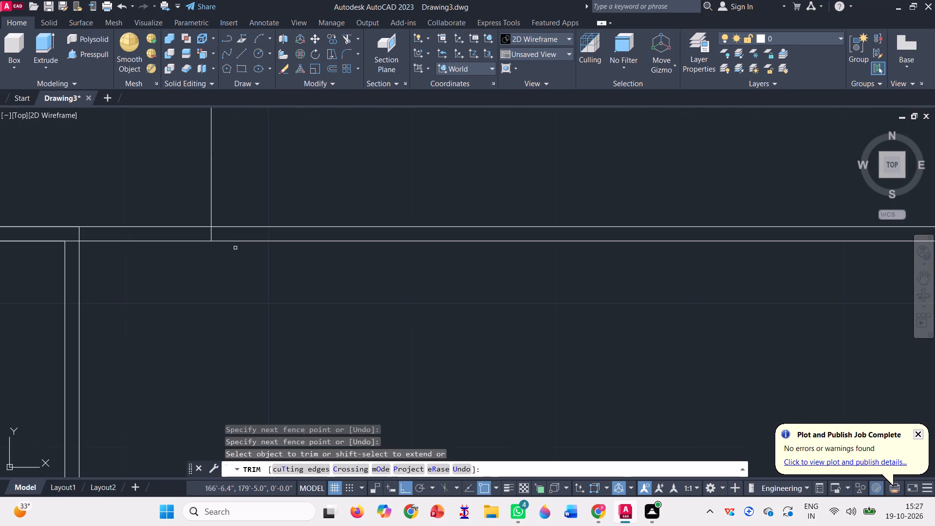
scroll(219, 228, up, 2)
click(207, 235)
click(185, 235)
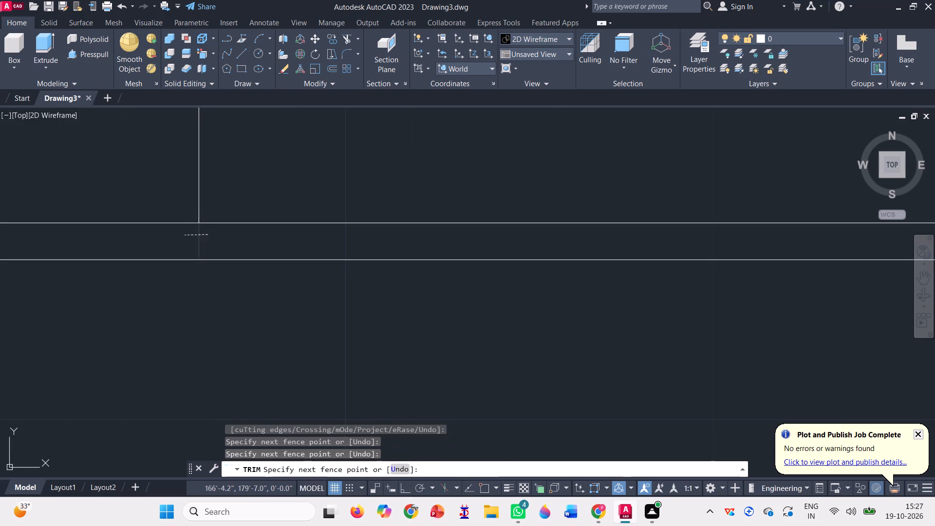
scroll(194, 277, down, 6)
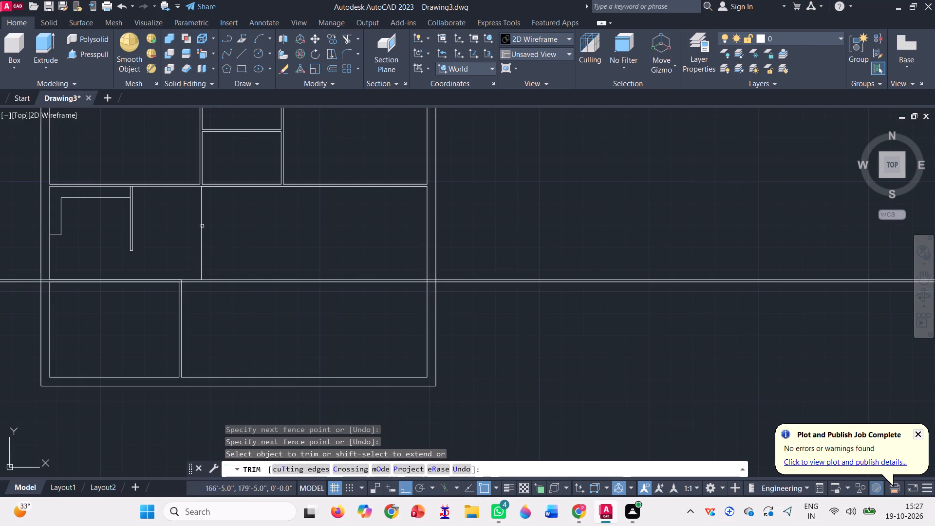
key(Escape)
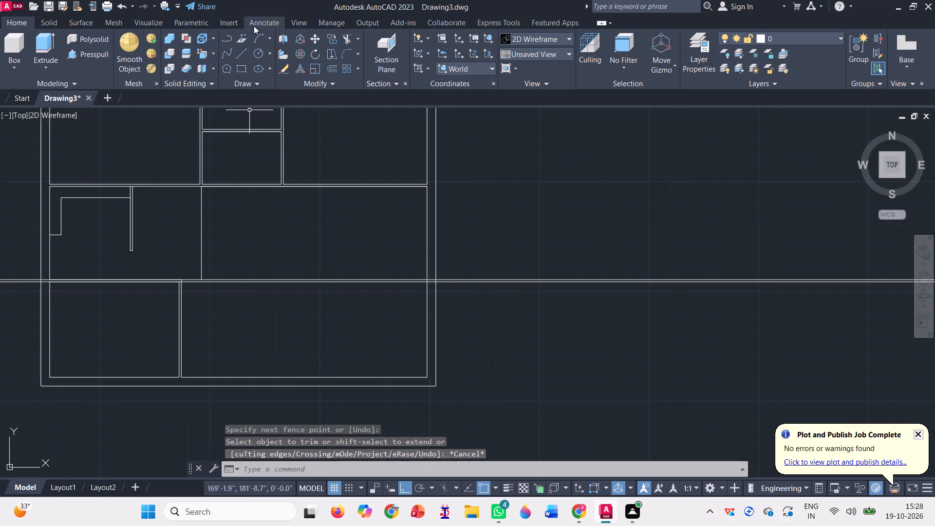
Move the single vertical line below the horizontal partition about 1'-6" to the right along the upper construction line.
click(317, 34)
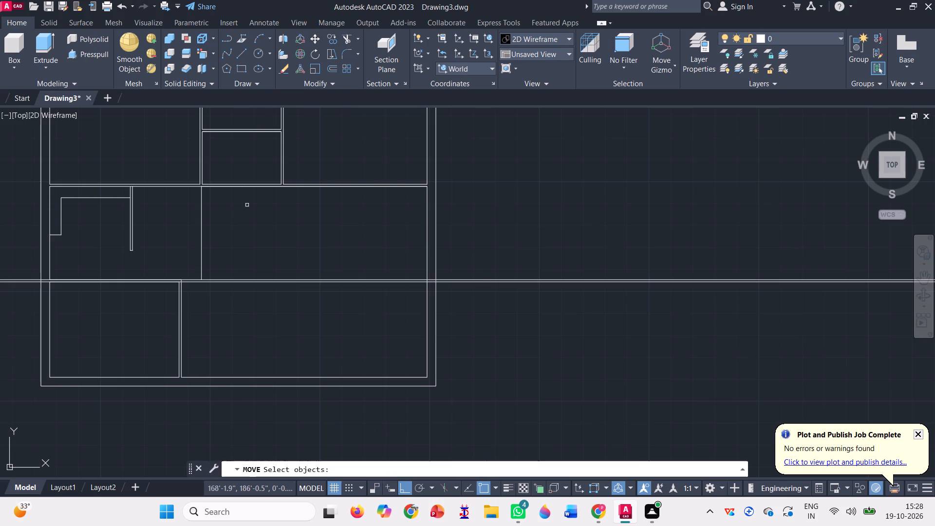
click(236, 238)
click(184, 234)
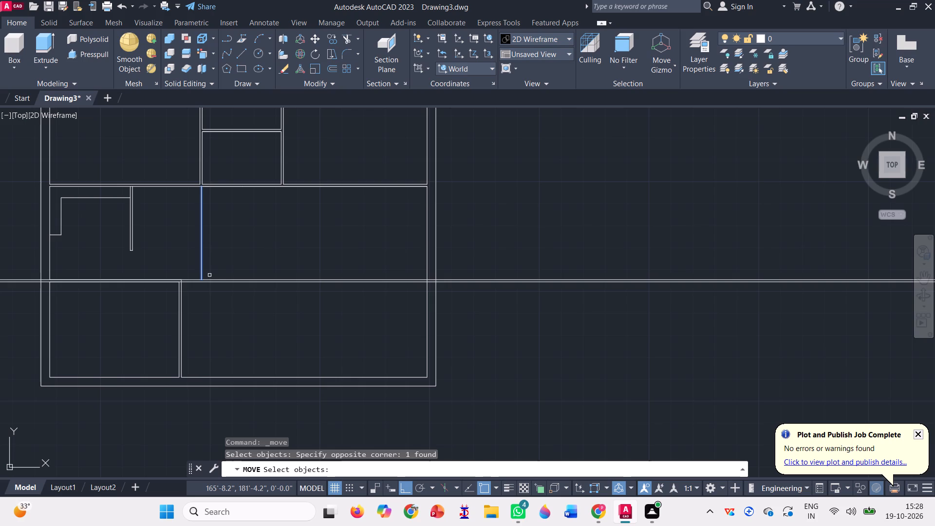
key(space)
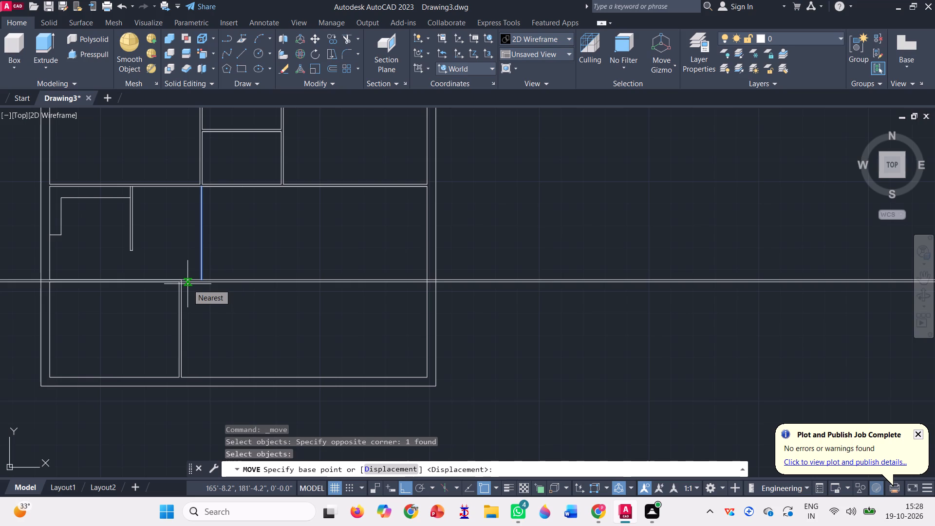
scroll(187, 284, up, 1)
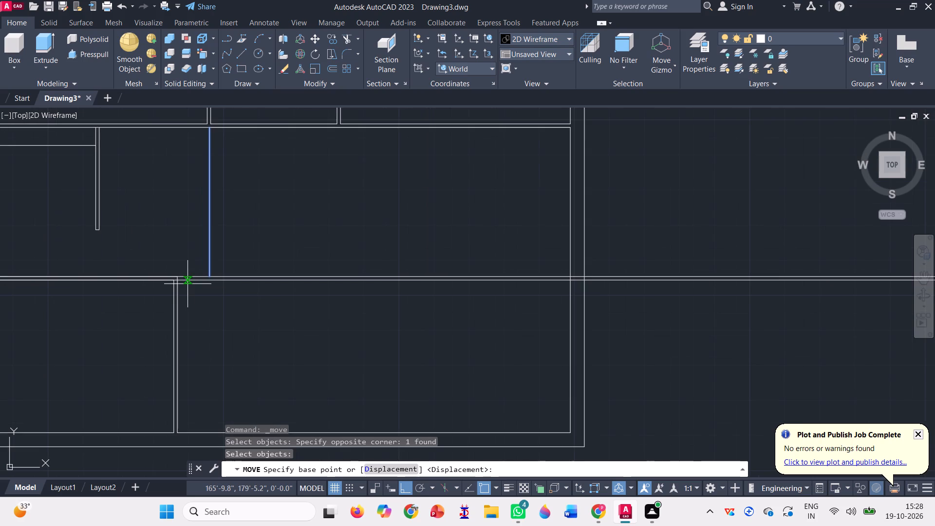
scroll(187, 284, up, 2)
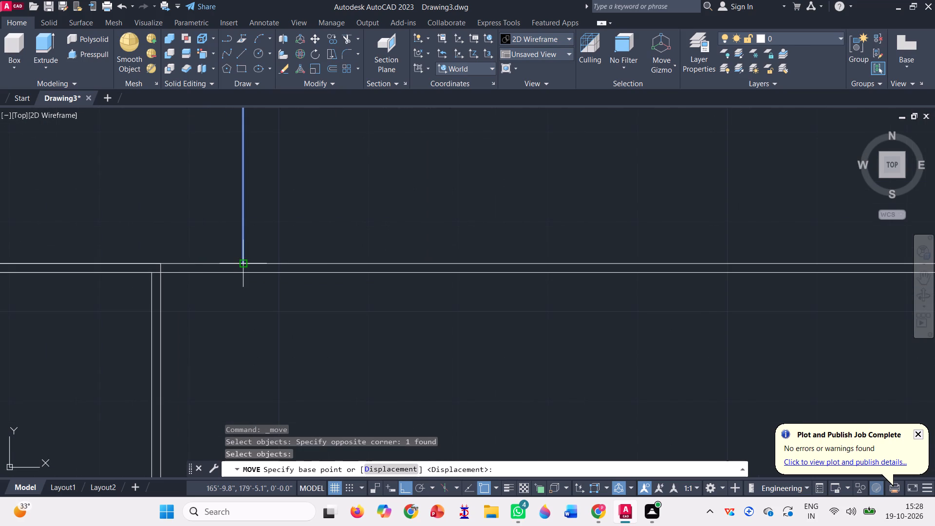
click(244, 264)
scroll(215, 296, down, 1)
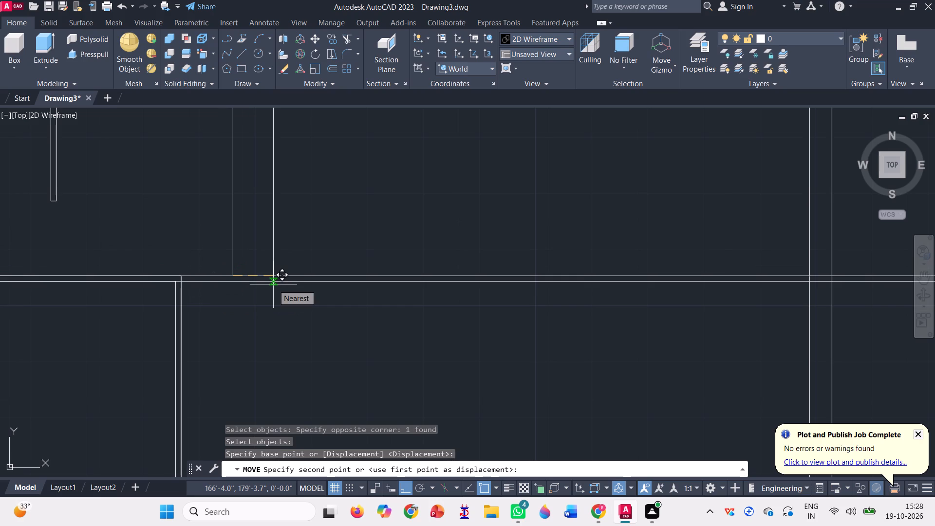
scroll(273, 284, down, 1)
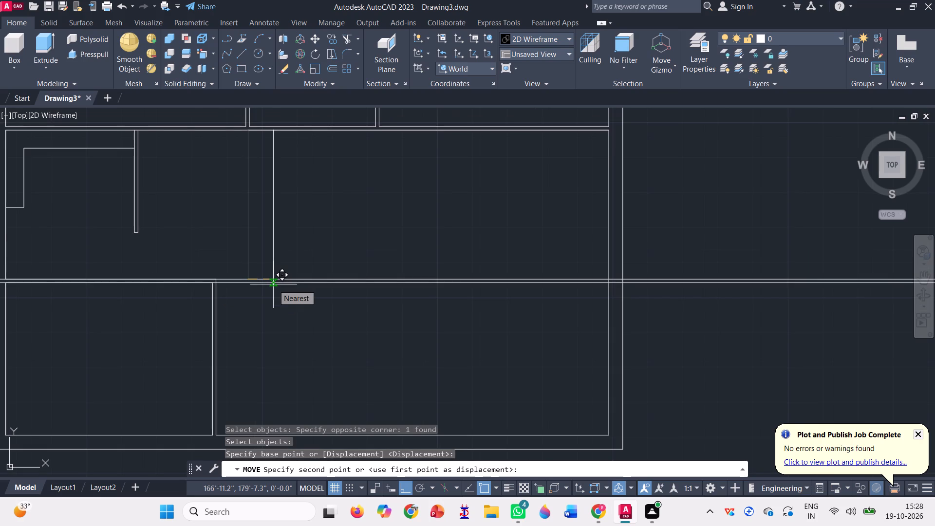
scroll(305, 269, up, 1)
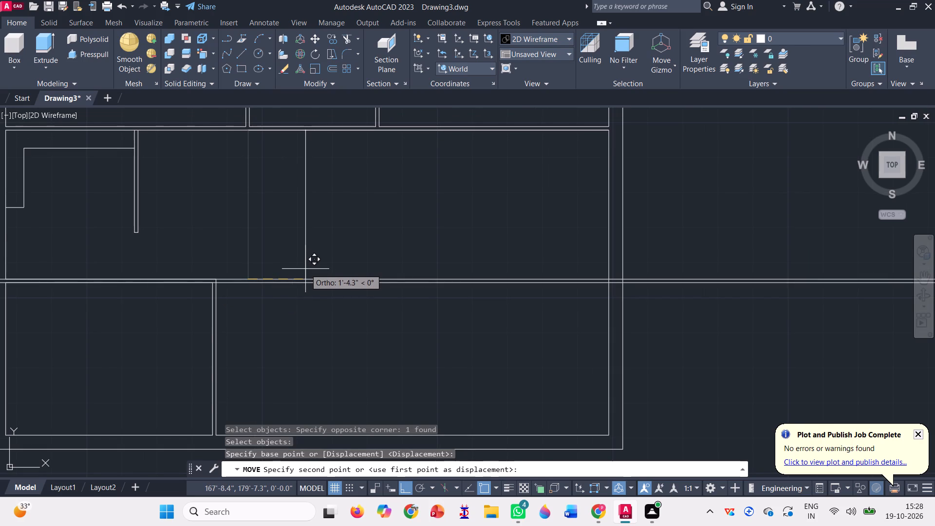
click(314, 283)
scroll(296, 330, down, 2)
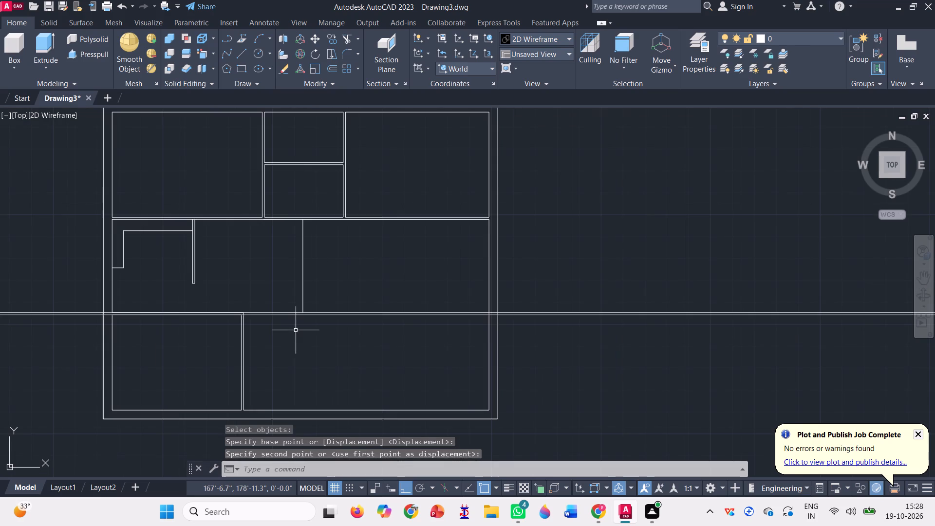
key(Escape)
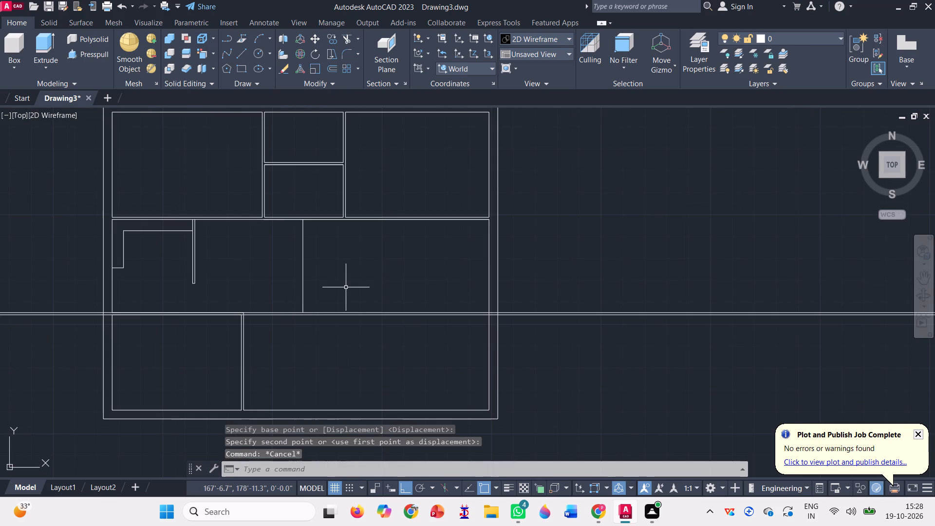
Draw a horizontal line along the lower construction line from the lower-left room's partition to the right inner wall.
click(239, 52)
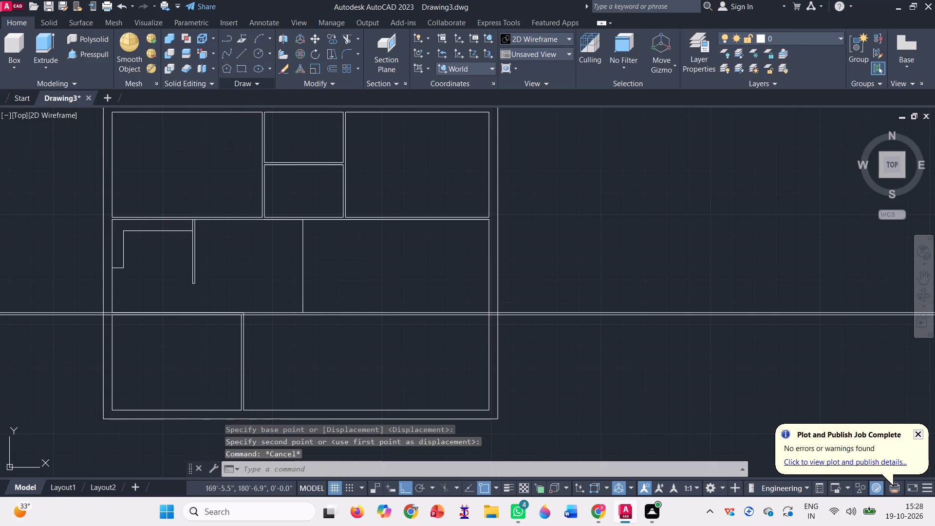
scroll(320, 329, up, 2)
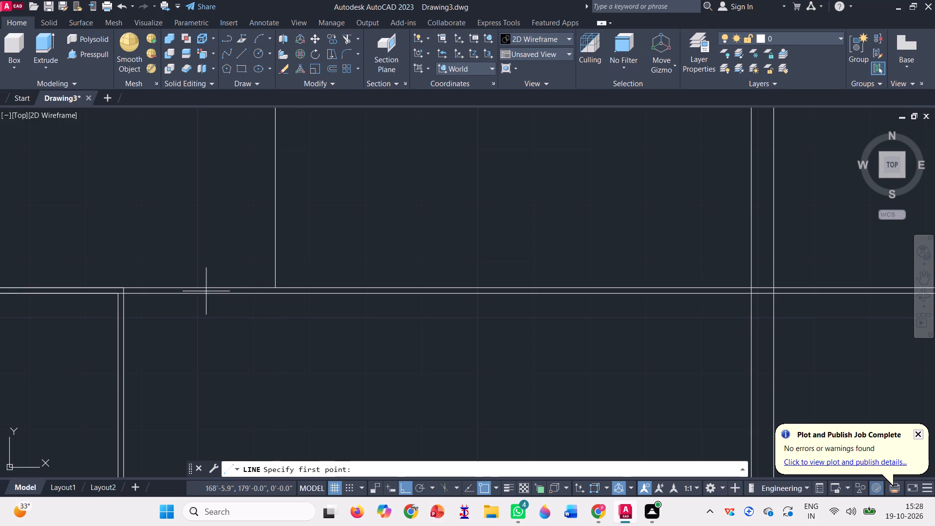
click(124, 293)
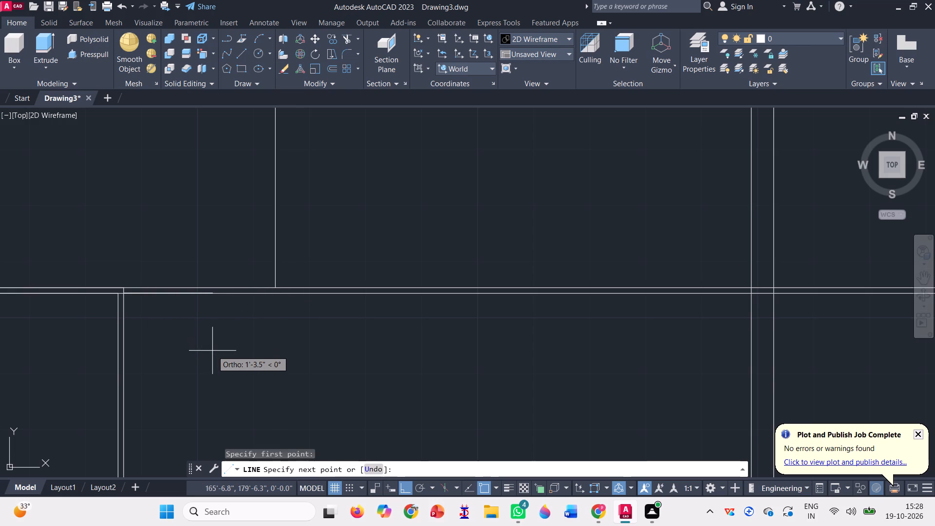
scroll(212, 351, down, 1)
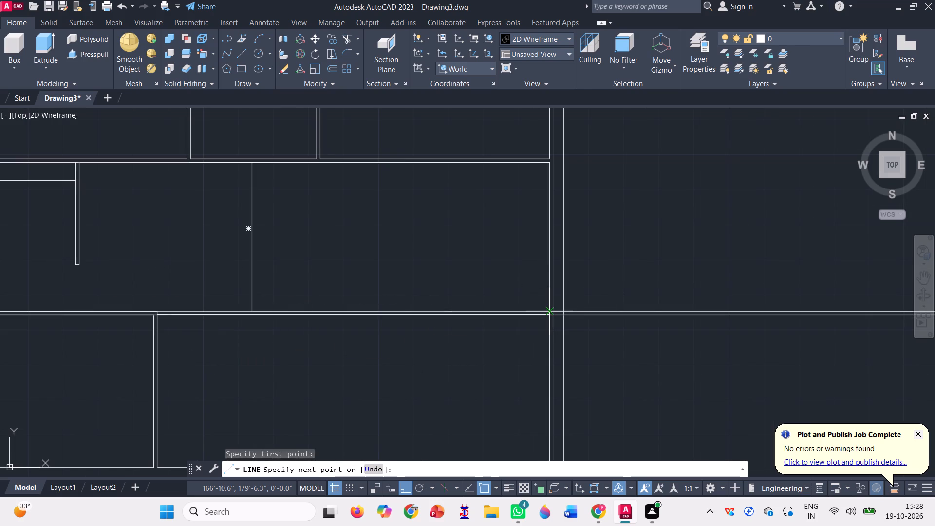
scroll(550, 314, up, 2)
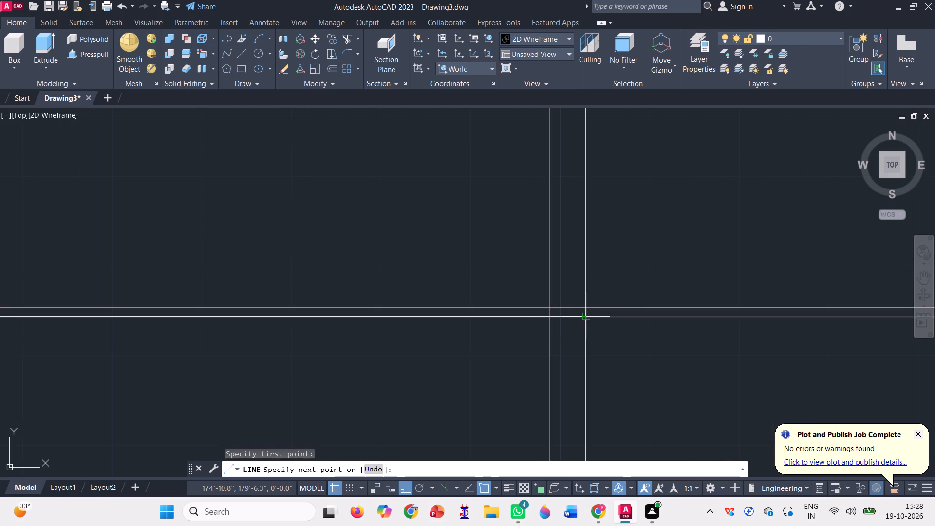
click(551, 316)
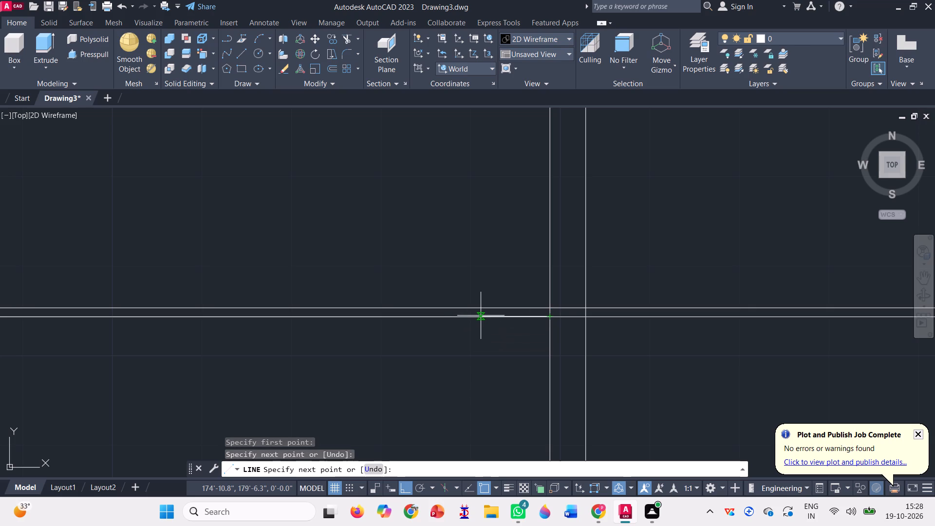
scroll(481, 315, down, 2)
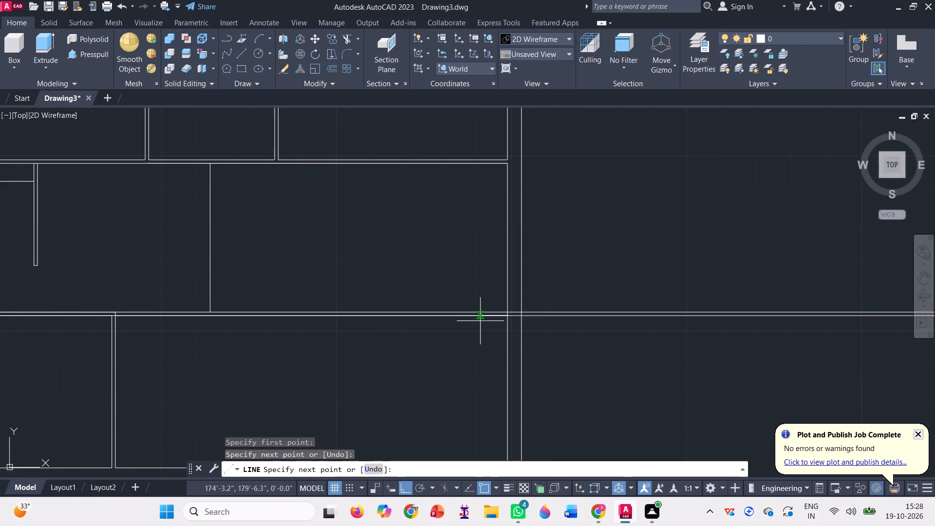
key(space)
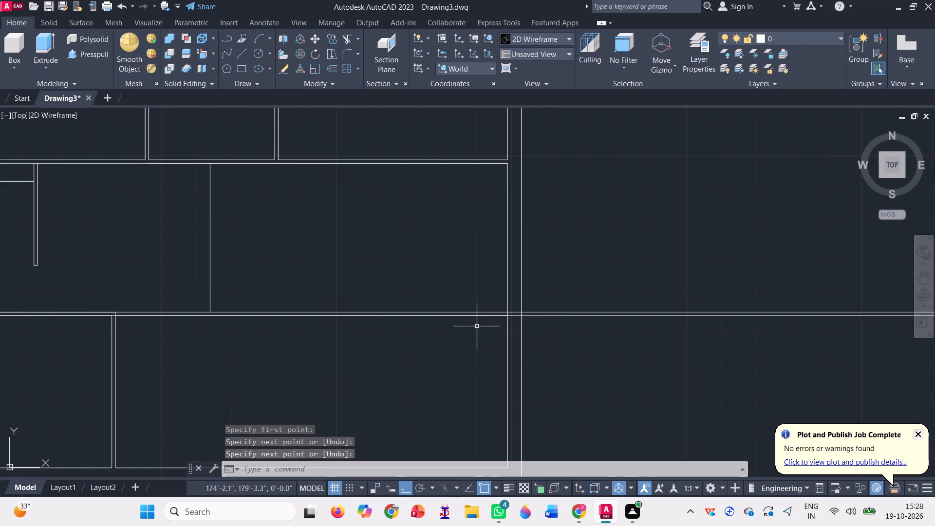
Delete both horizontal construction lines.
scroll(480, 332, down, 3)
click(588, 389)
click(545, 239)
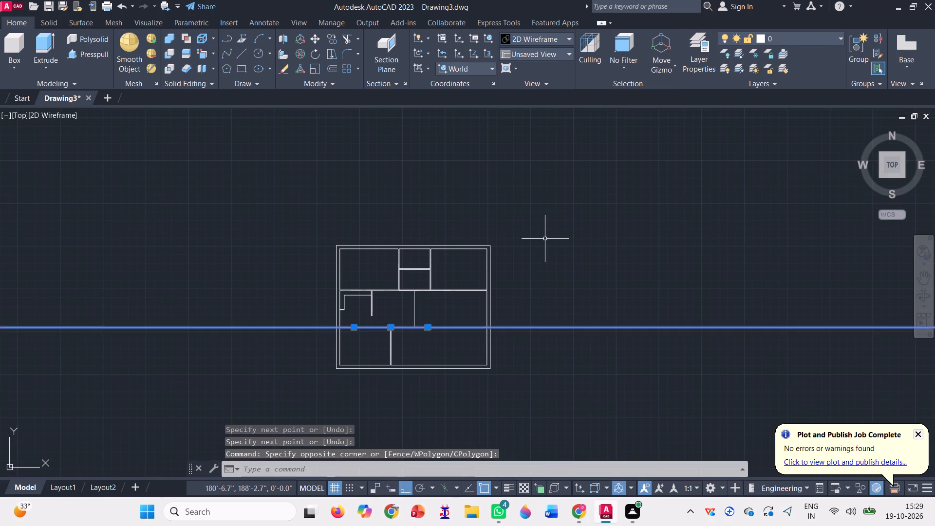
key(Delete)
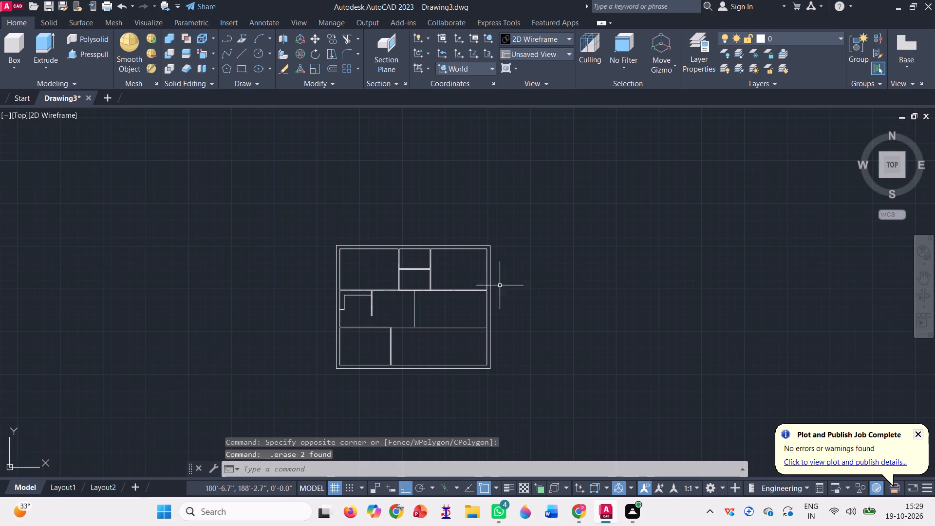
Offset the new horizontal line 1" upward and the middle area's single vertical line 1" to the right.
scroll(449, 328, up, 3)
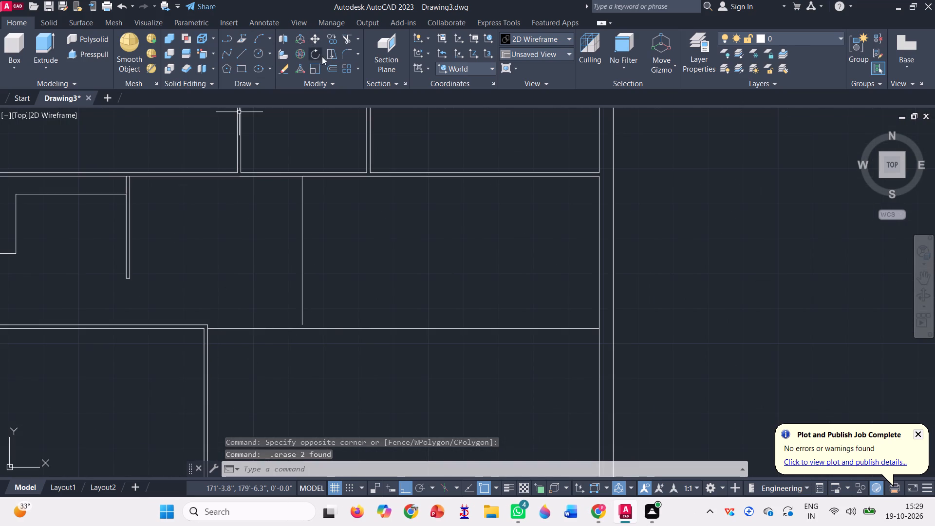
click(335, 69)
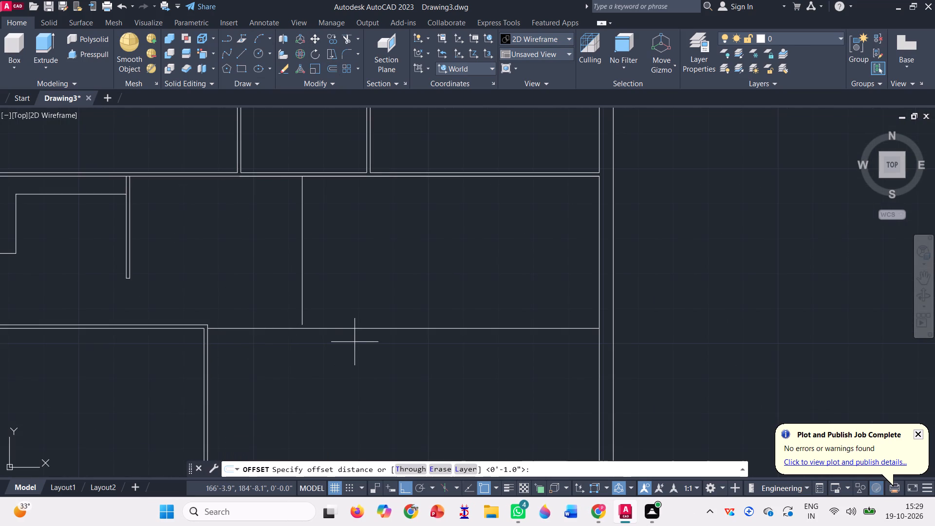
key(Return)
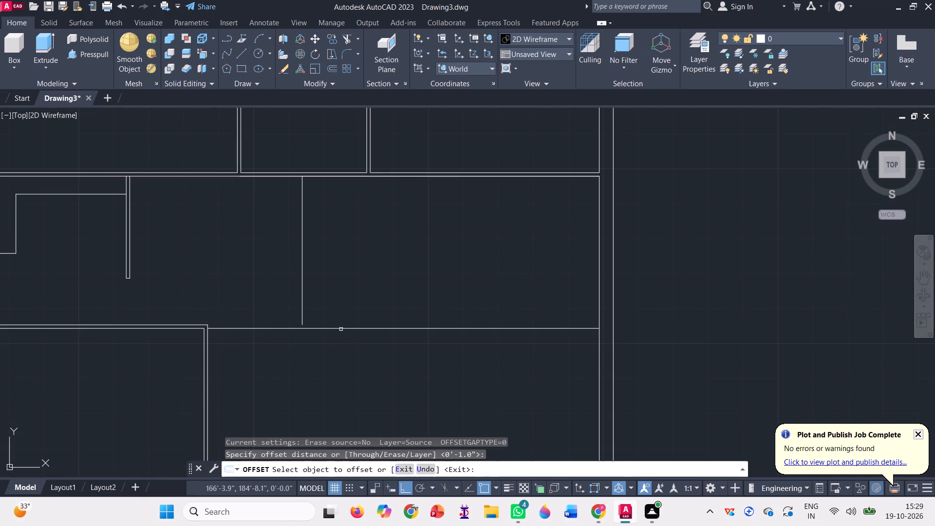
click(338, 329)
click(342, 319)
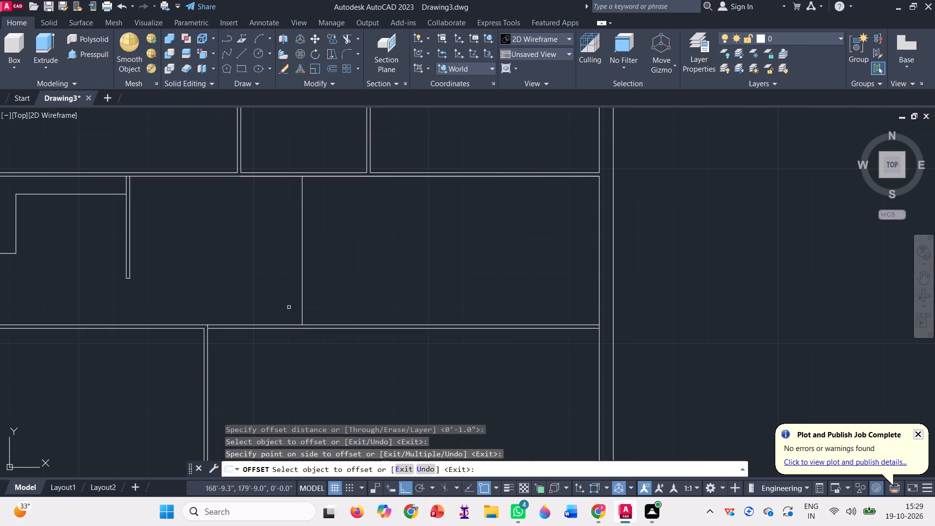
click(302, 292)
click(315, 293)
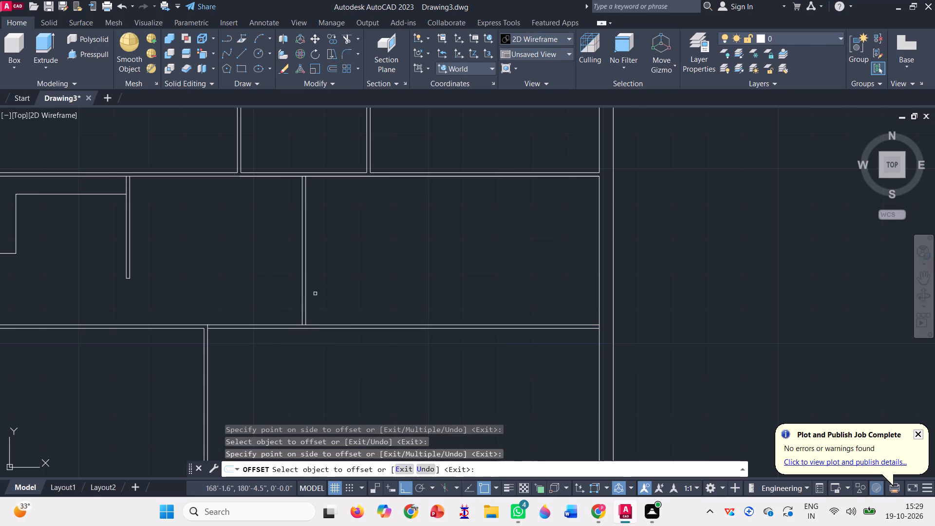
key(Escape)
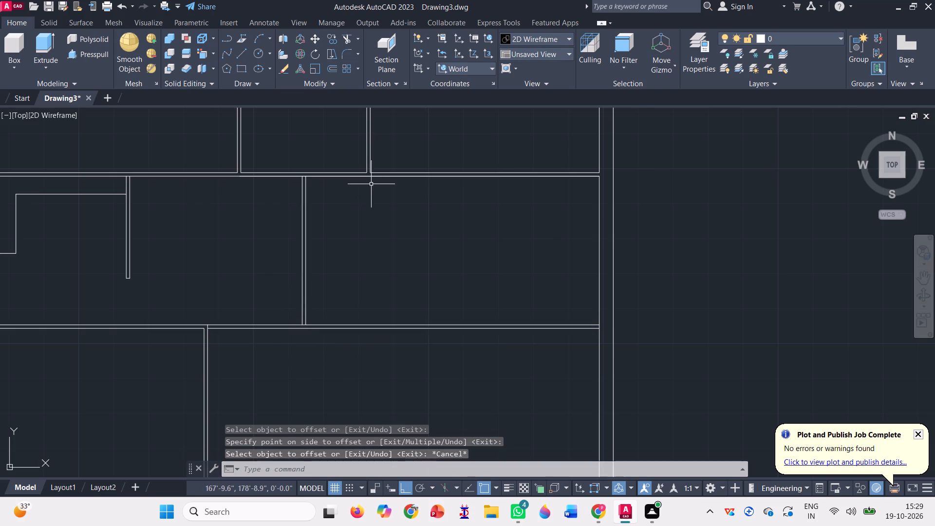
Trim the wall line across the tops of the new vertical partition and the short partition beside the counter.
click(344, 36)
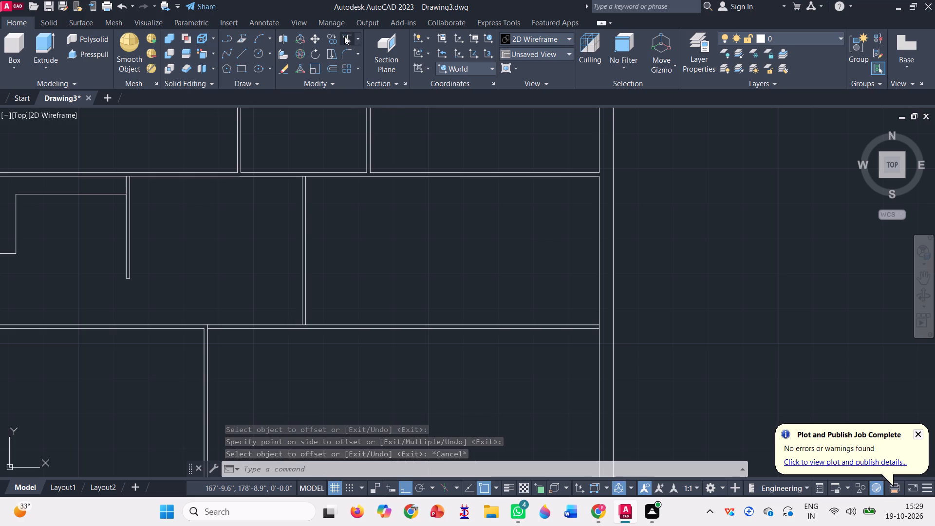
scroll(317, 166, up, 2)
scroll(283, 195, up, 2)
click(267, 178)
click(273, 189)
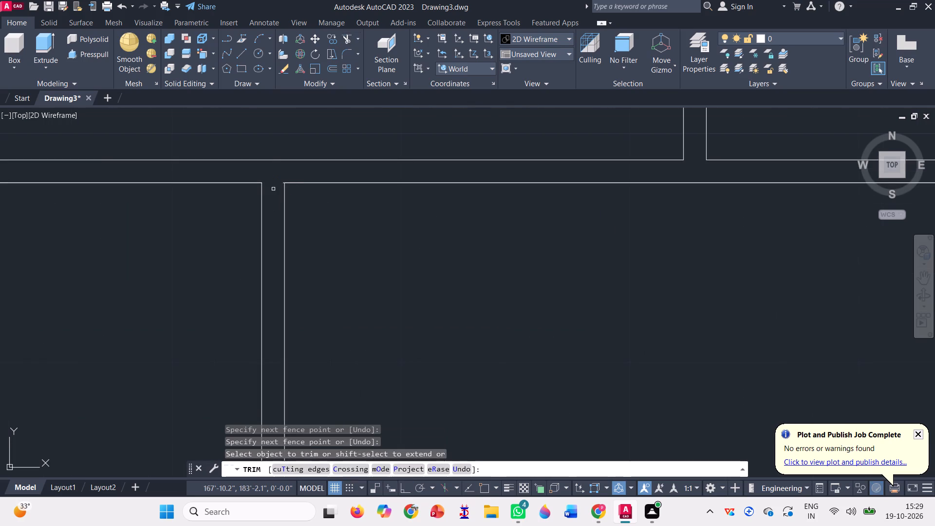
scroll(270, 180, down, 3)
scroll(420, 214, down, 1)
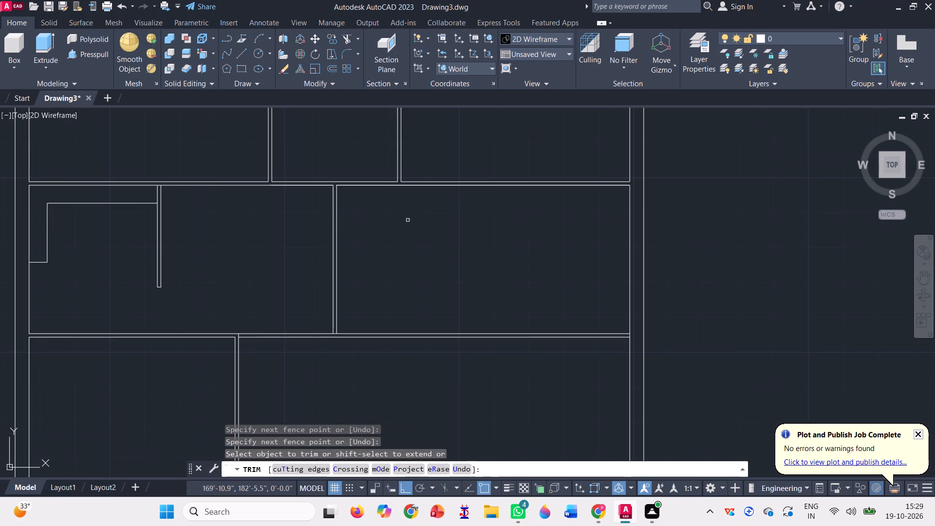
scroll(160, 186, up, 5)
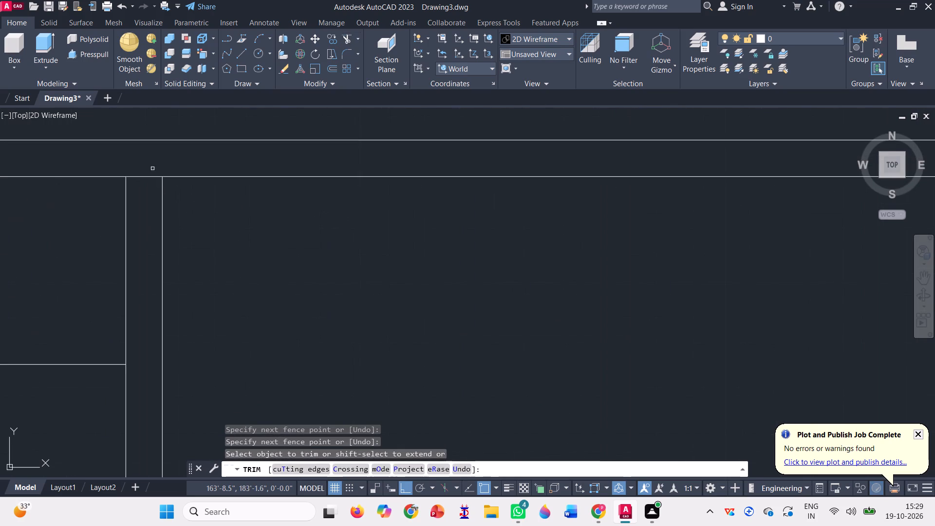
click(152, 165)
click(149, 197)
scroll(149, 197, down, 5)
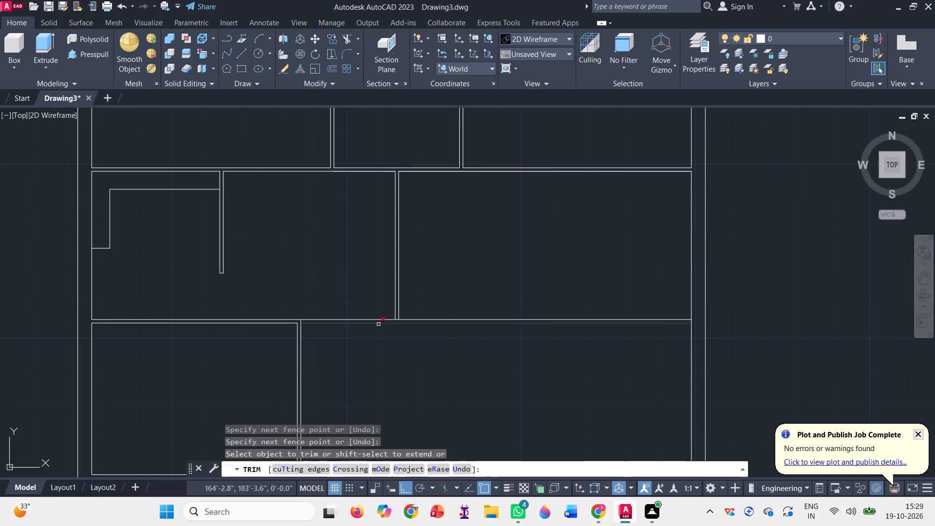
Trim the lower horizontal partition's junctions with the lower-left room's partition, the new vertical partition, and the right inner wall.
scroll(307, 330, up, 3)
scroll(271, 294, up, 3)
click(295, 307)
click(436, 317)
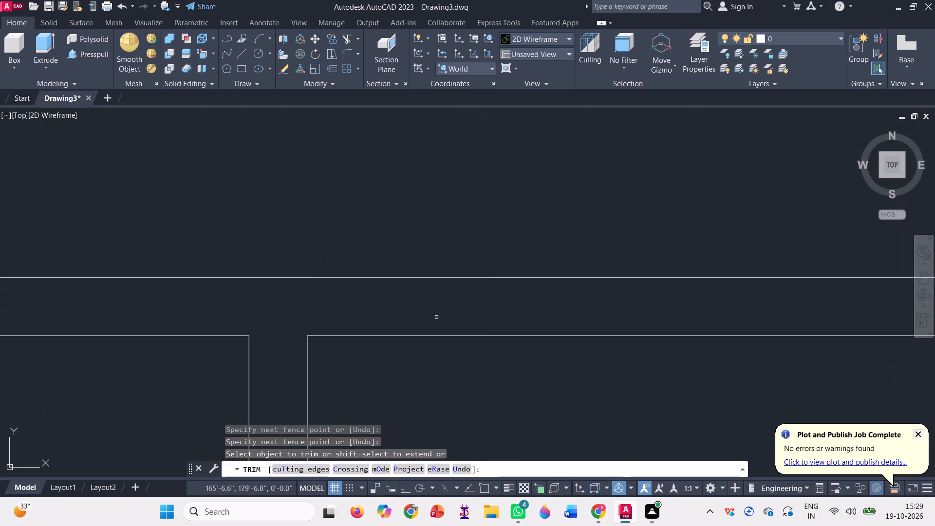
scroll(294, 313, down, 4)
scroll(544, 275, up, 3)
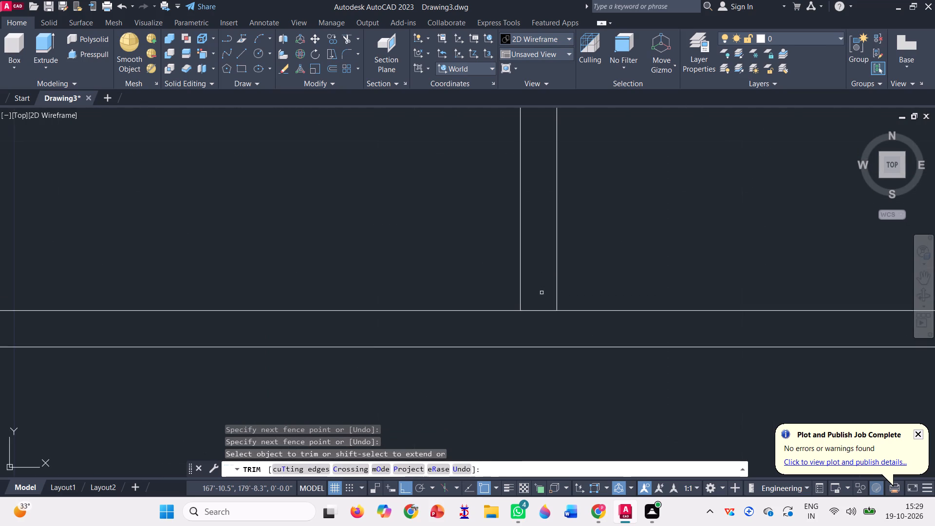
scroll(542, 293, up, 3)
click(525, 378)
click(528, 319)
scroll(523, 374, down, 3)
scroll(421, 342, down, 1)
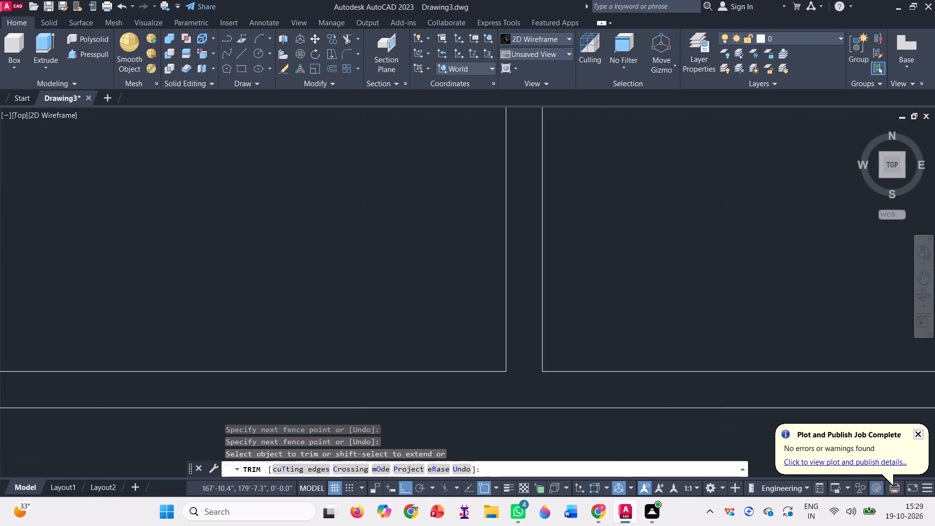
scroll(421, 342, down, 3)
scroll(460, 331, down, 1)
scroll(736, 338, up, 3)
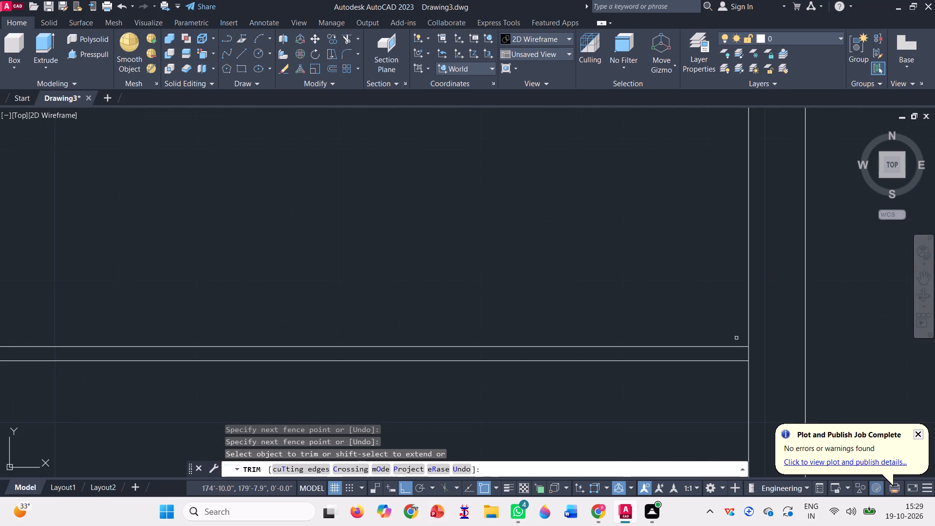
scroll(746, 356, up, 2)
click(746, 356)
click(764, 352)
scroll(579, 366, down, 4)
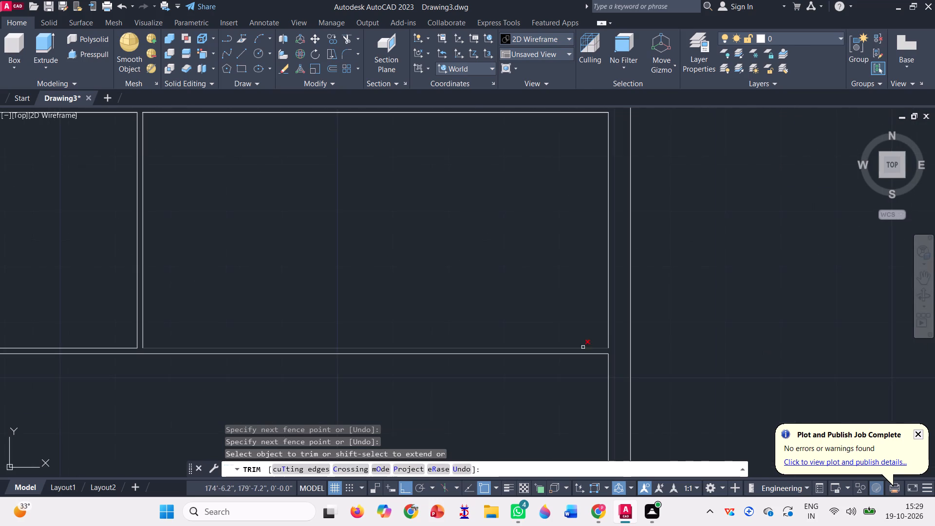
scroll(594, 310, down, 3)
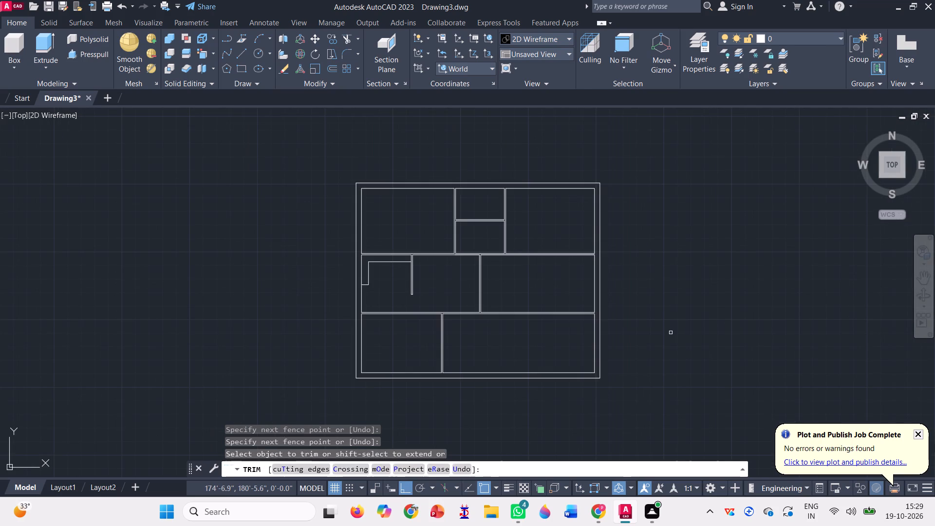
key(Escape)
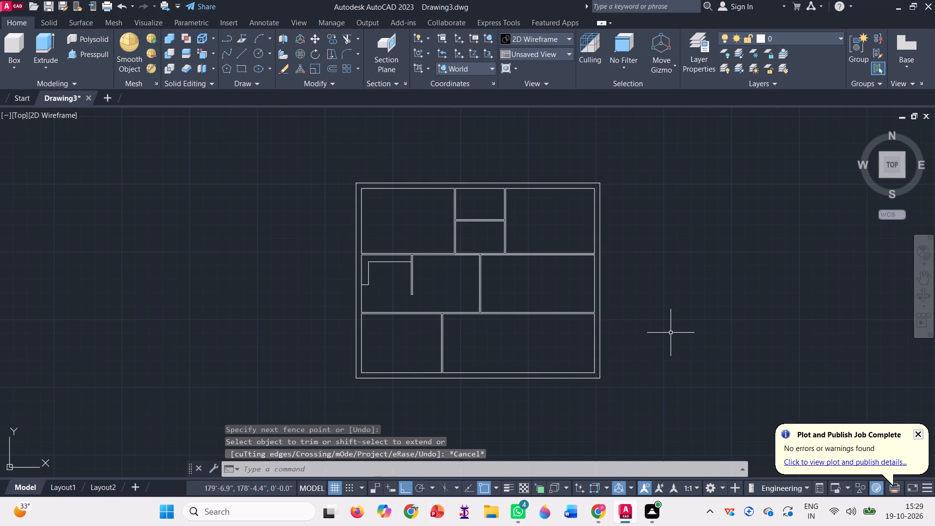
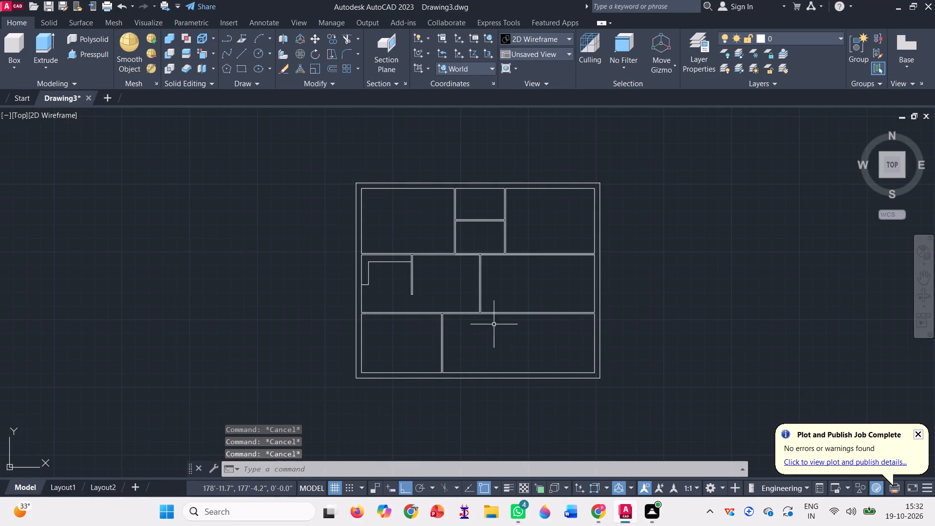
Draw a rectangle of lines about 1'-7" long within the lower horizontal partition, between the lower-left room's partition and the middle vertical partition.
click(240, 46)
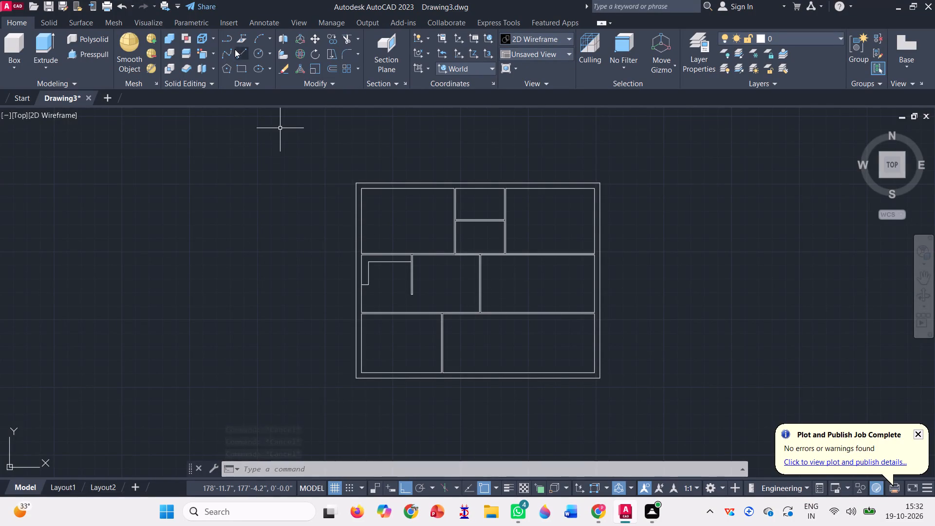
click(239, 52)
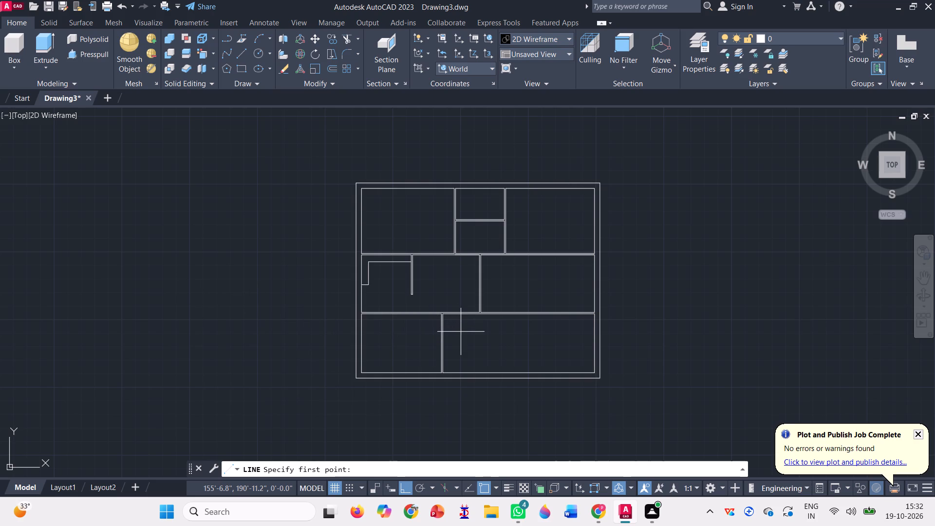
scroll(479, 330, up, 3)
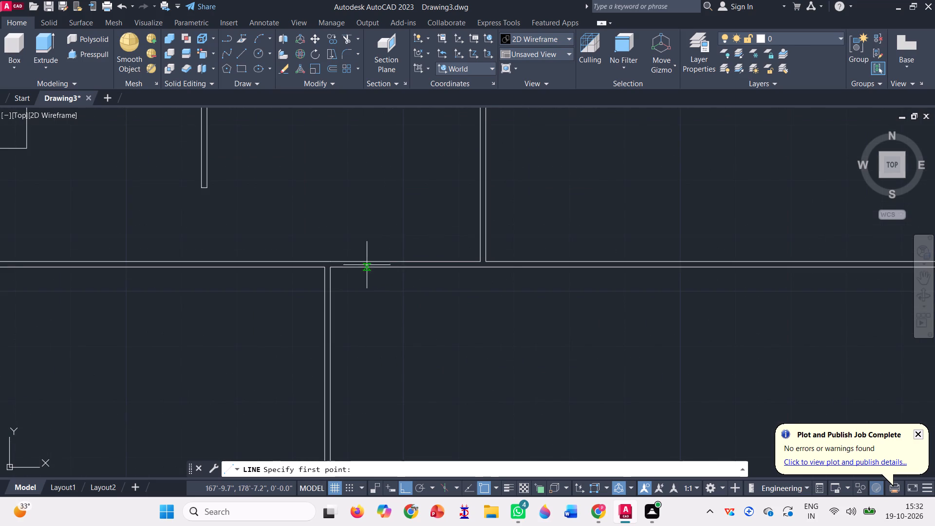
scroll(366, 263, up, 2)
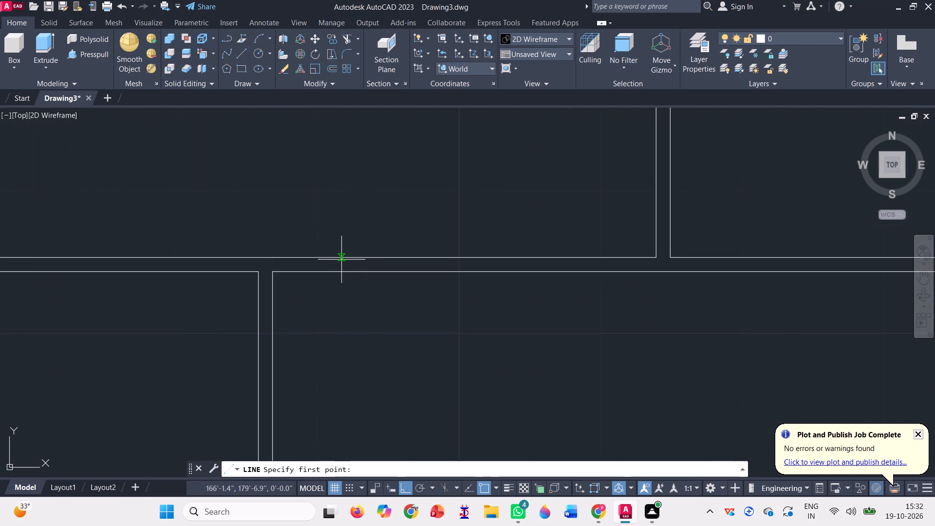
click(334, 258)
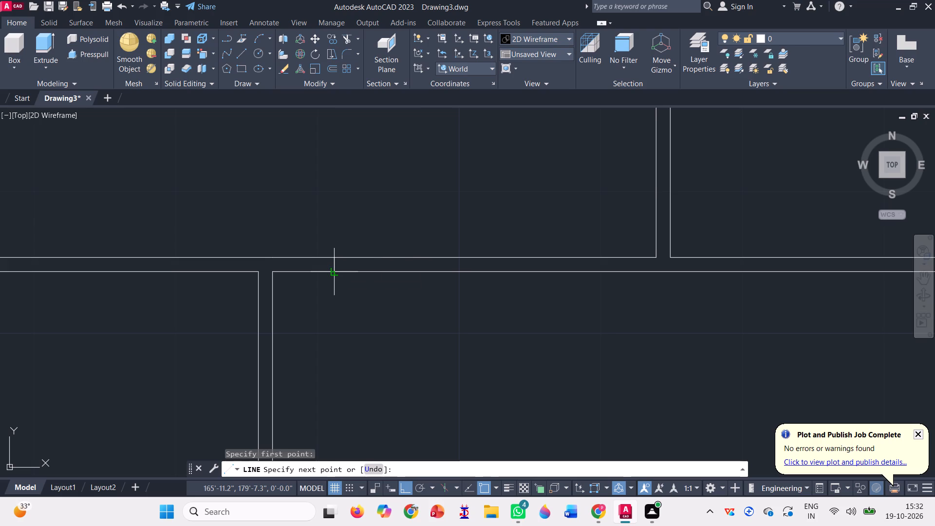
click(332, 275)
scroll(367, 314, down, 2)
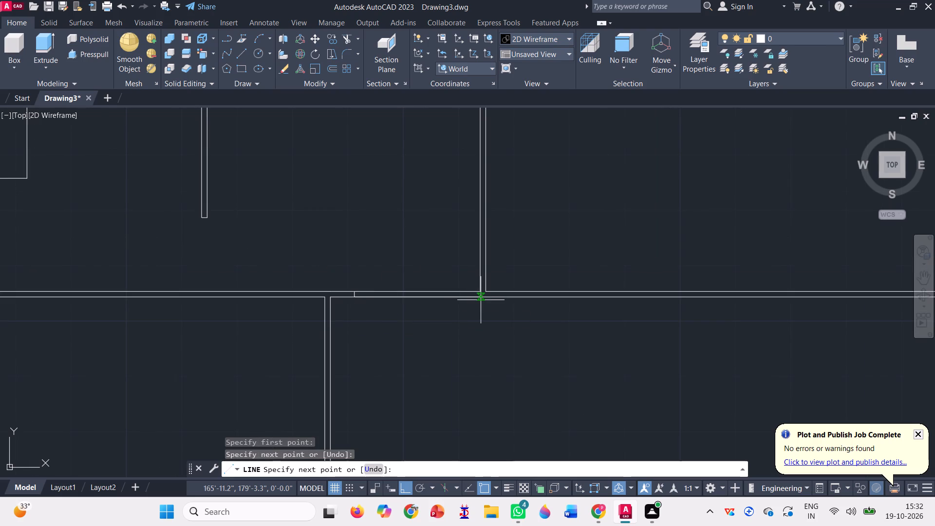
scroll(455, 293, up, 2)
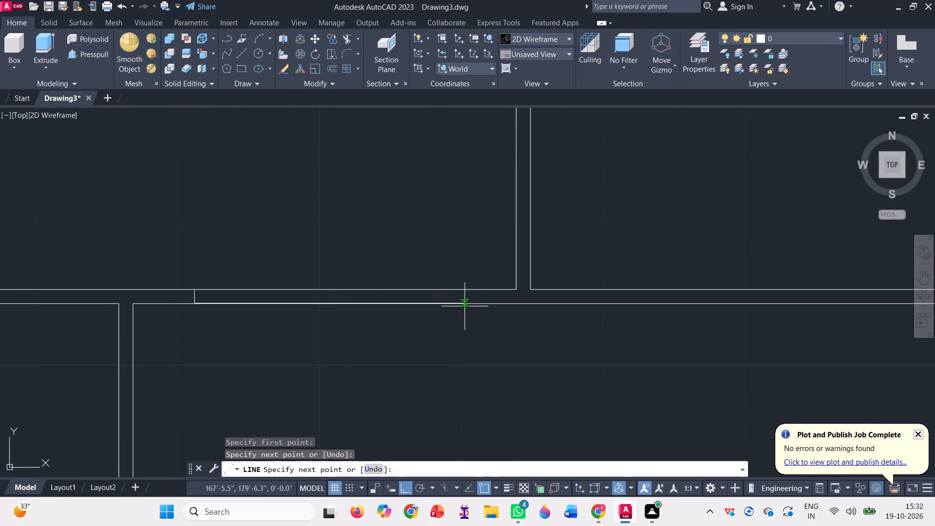
click(461, 302)
click(463, 289)
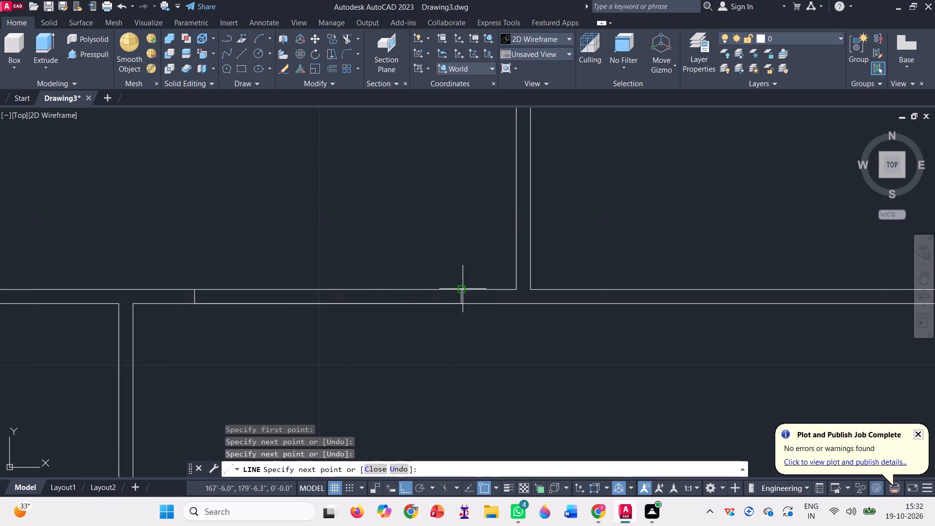
click(197, 289)
key(space)
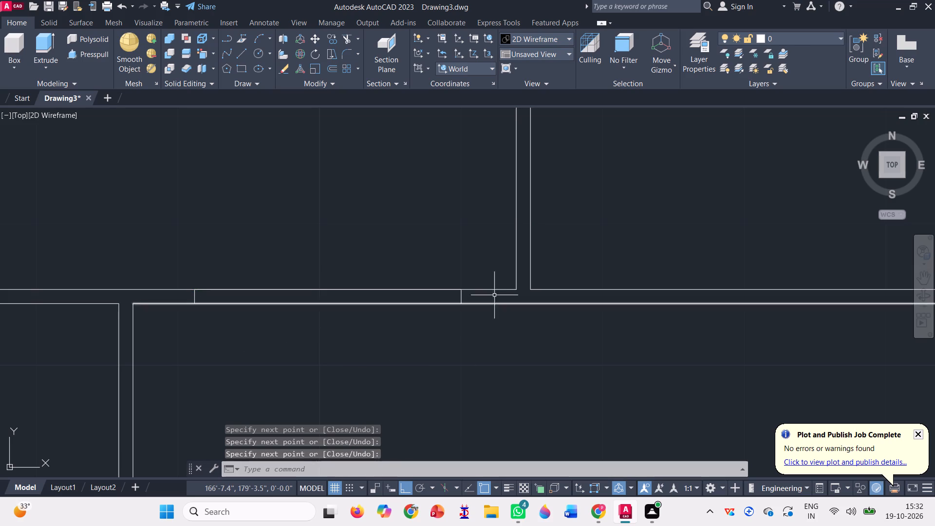
Join the four lines of the lower partition's rectangle into one polyline.
scroll(463, 300, up, 4)
click(464, 301)
click(376, 267)
scroll(517, 323, down, 2)
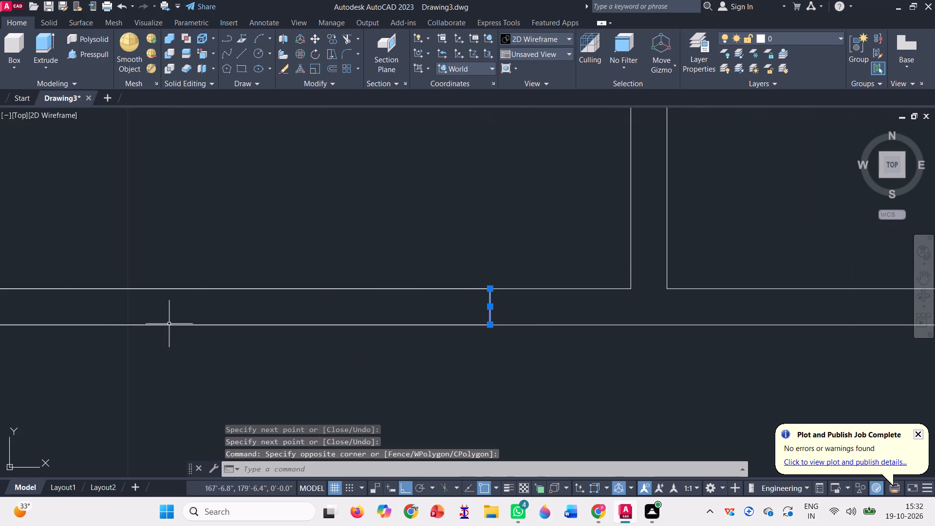
scroll(488, 283, down, 1)
scroll(54, 296, up, 3)
click(195, 316)
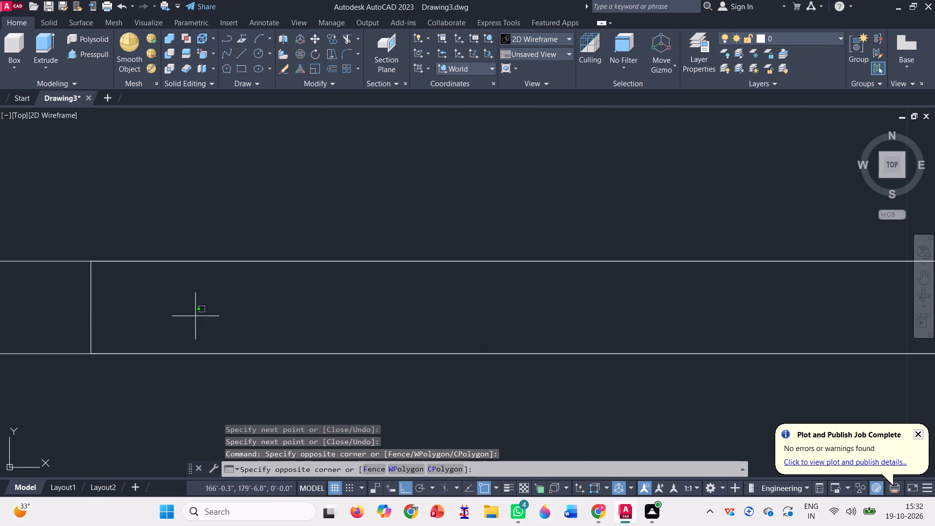
click(21, 287)
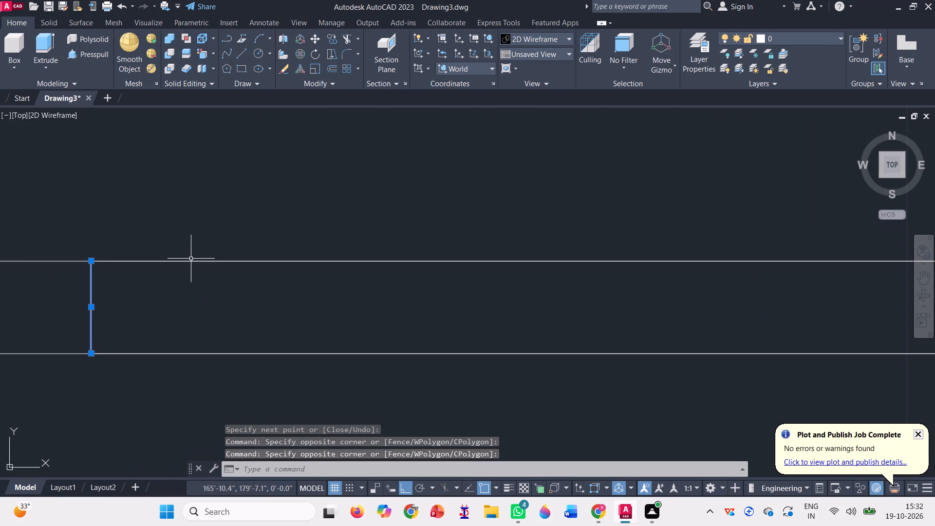
click(192, 261)
scroll(239, 257, down, 2)
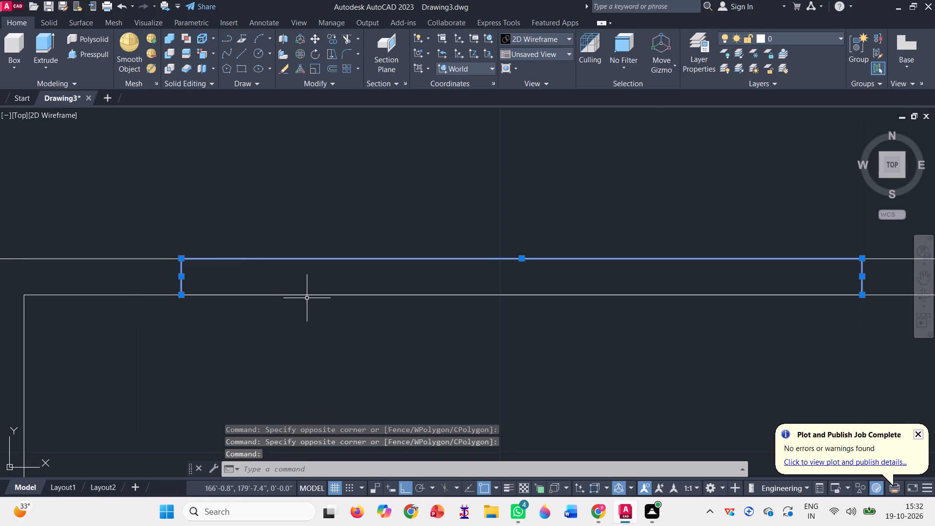
click(304, 295)
scroll(235, 343, down, 1)
scroll(272, 313, down, 1)
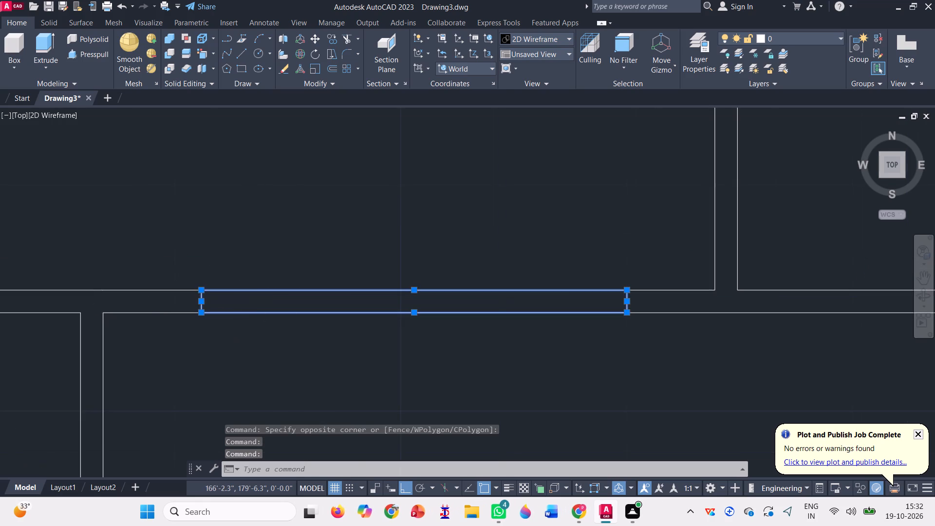
key(j)
key(Return)
Draw a rectangle of lines about 10" long within the upper horizontal partition, just left of the upper-left room's right partition.
scroll(300, 318, down, 1)
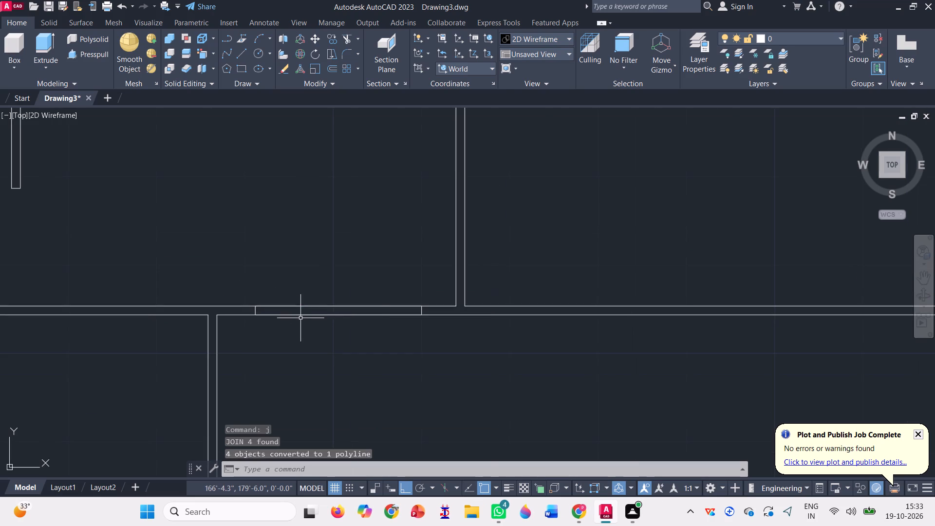
scroll(313, 337, down, 3)
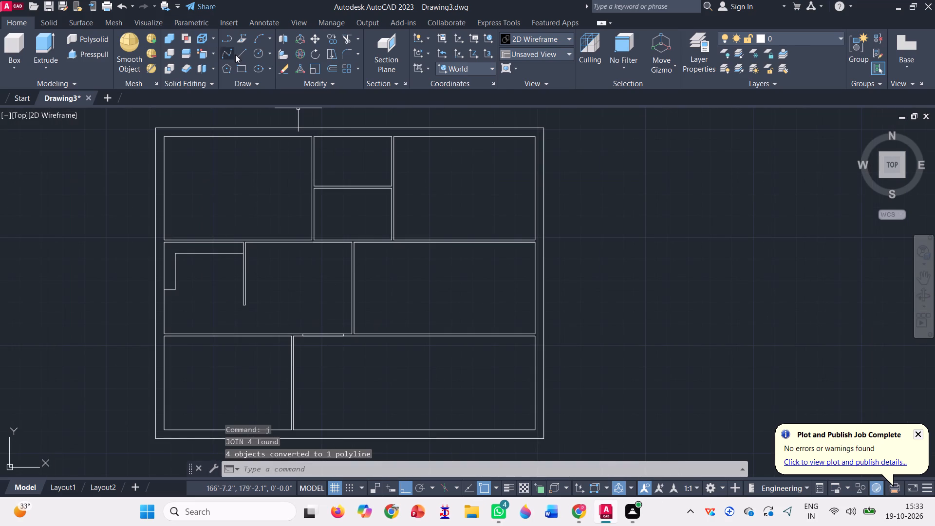
click(242, 52)
scroll(261, 217, up, 1)
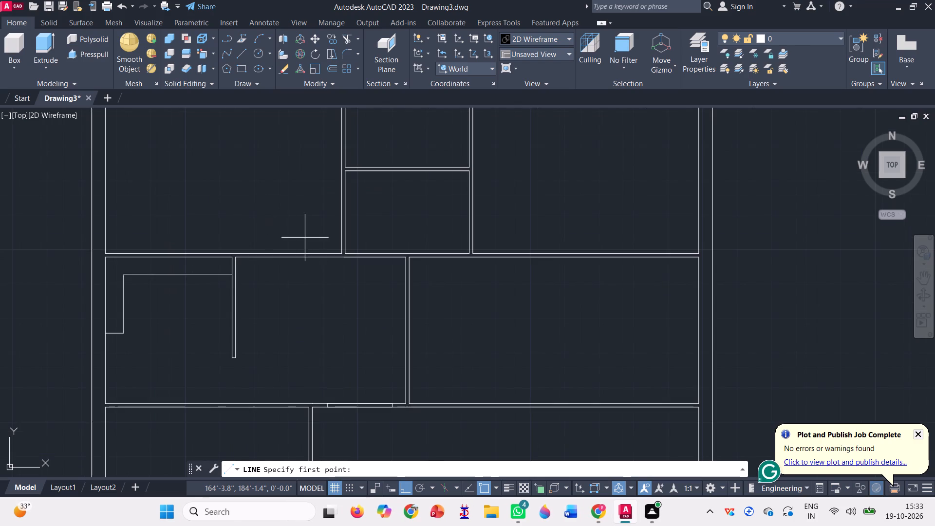
scroll(305, 238, up, 3)
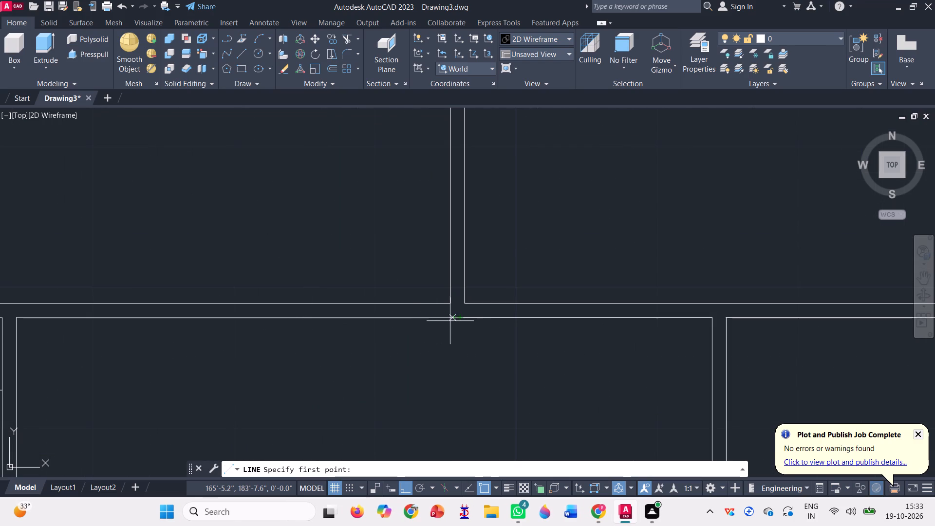
click(411, 319)
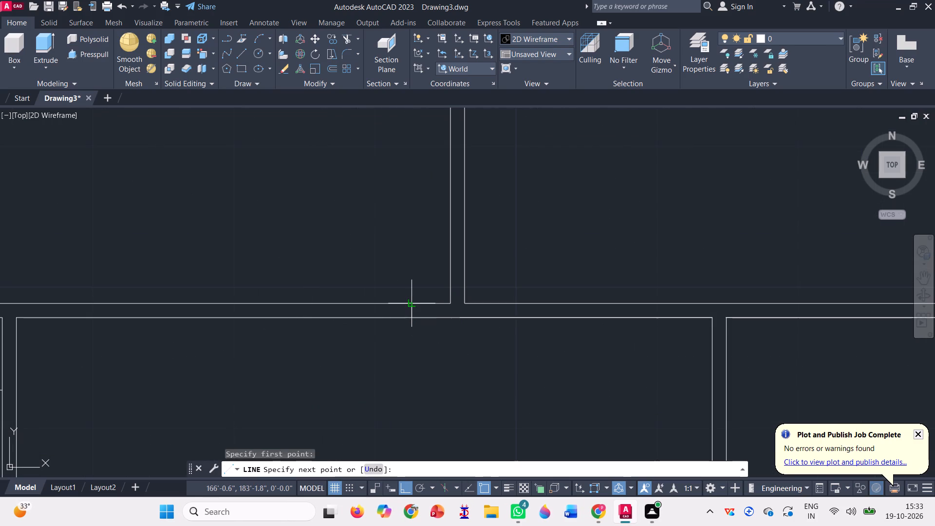
click(411, 306)
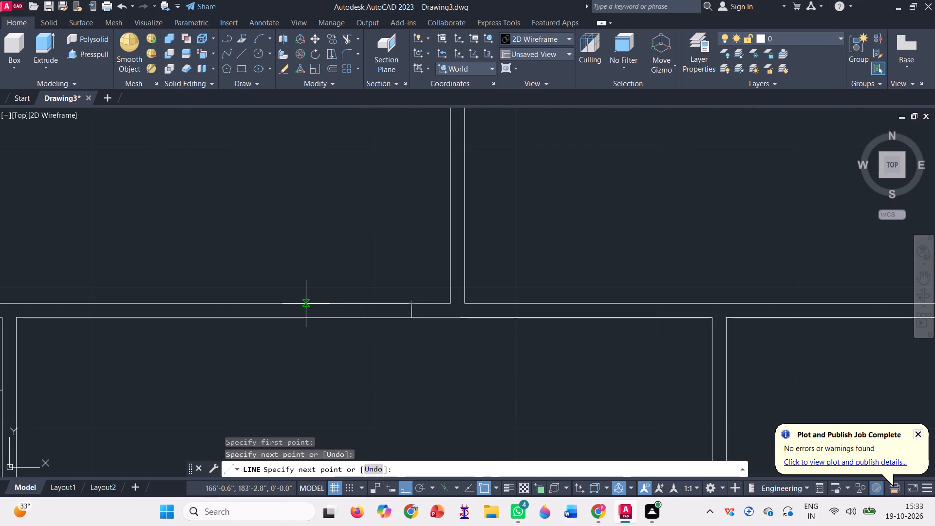
click(273, 302)
click(272, 315)
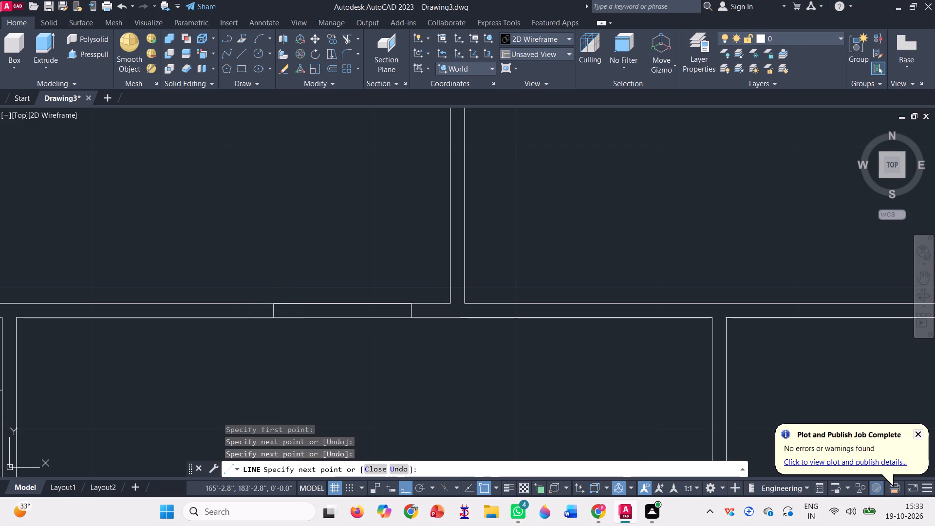
click(410, 319)
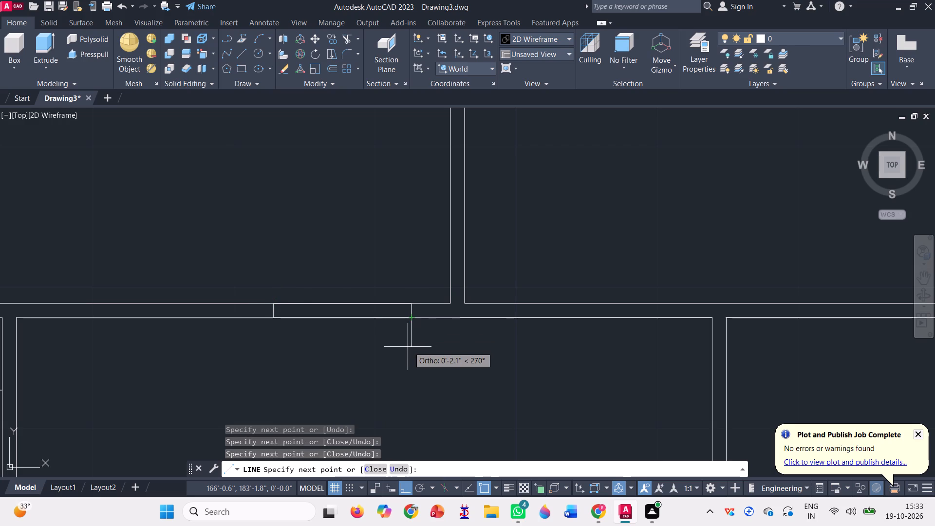
key(space)
Join the four lines of the upper partition's rectangle into one polyline.
scroll(303, 308, up, 2)
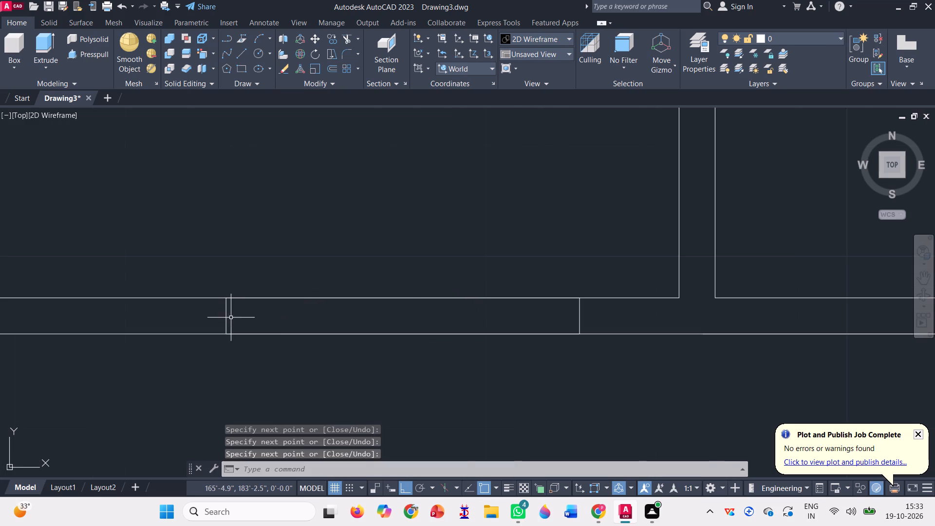
click(231, 317)
click(217, 311)
click(600, 322)
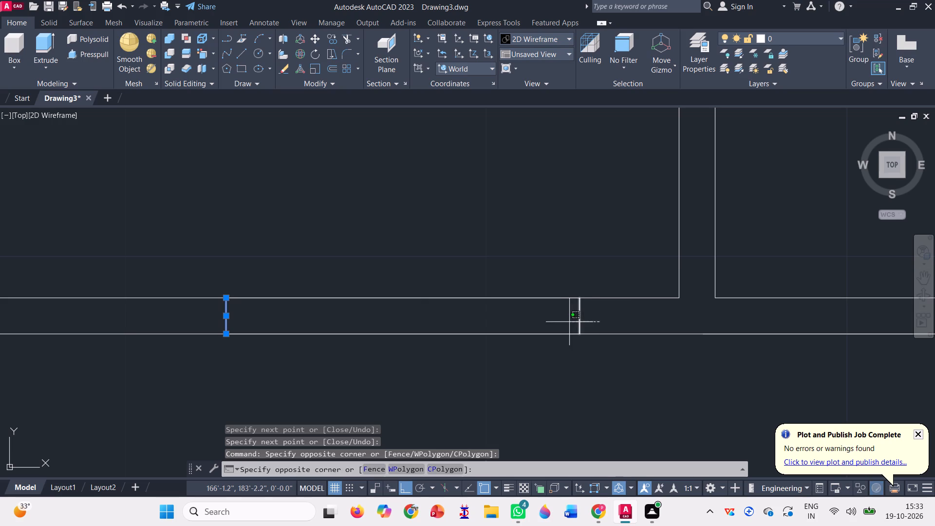
click(568, 322)
click(495, 297)
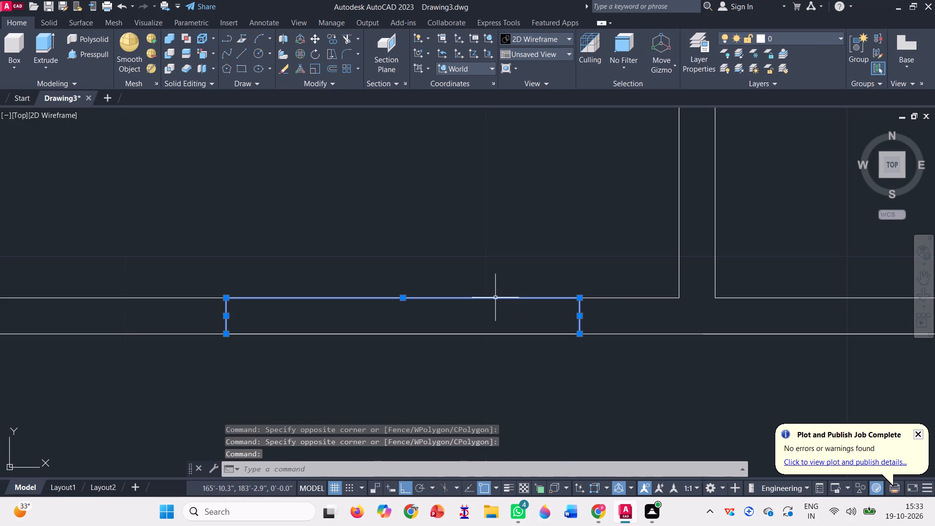
click(460, 334)
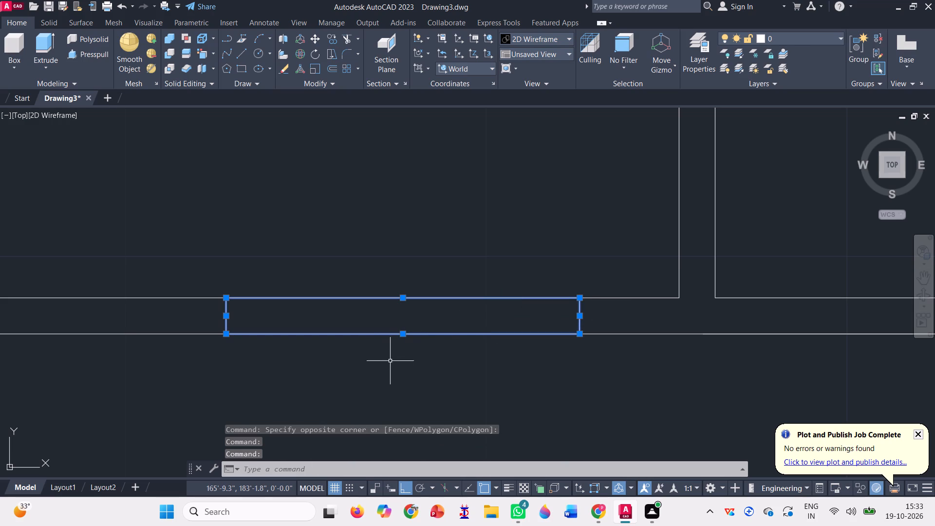
key(j)
key(Return)
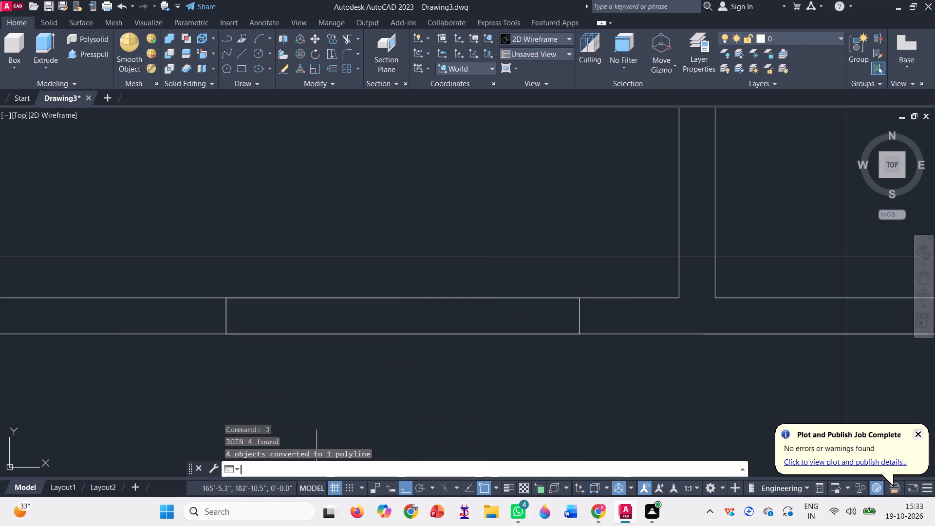
Copy the upper partition's rectangle from the upper-left room's lower-right corner to the upper-right room's lower-right corner.
scroll(344, 383, down, 1)
scroll(326, 174, down, 1)
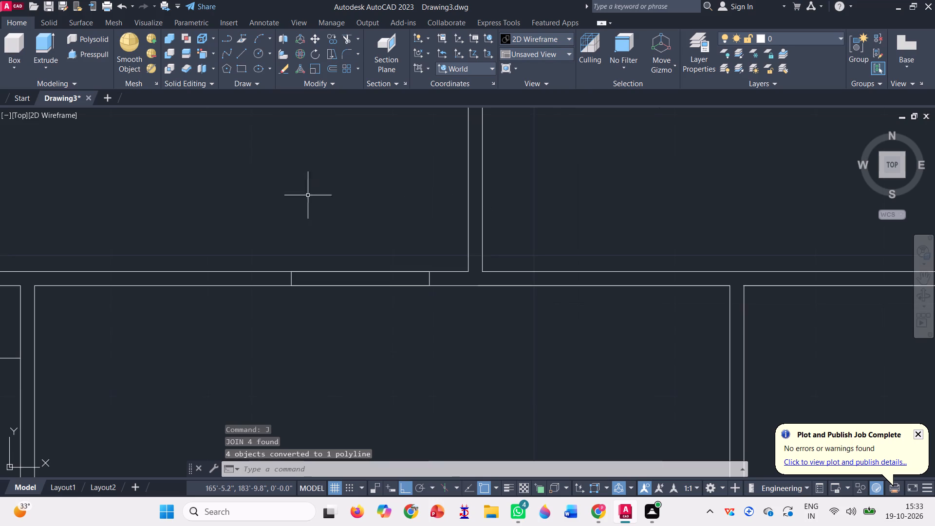
scroll(294, 244, down, 2)
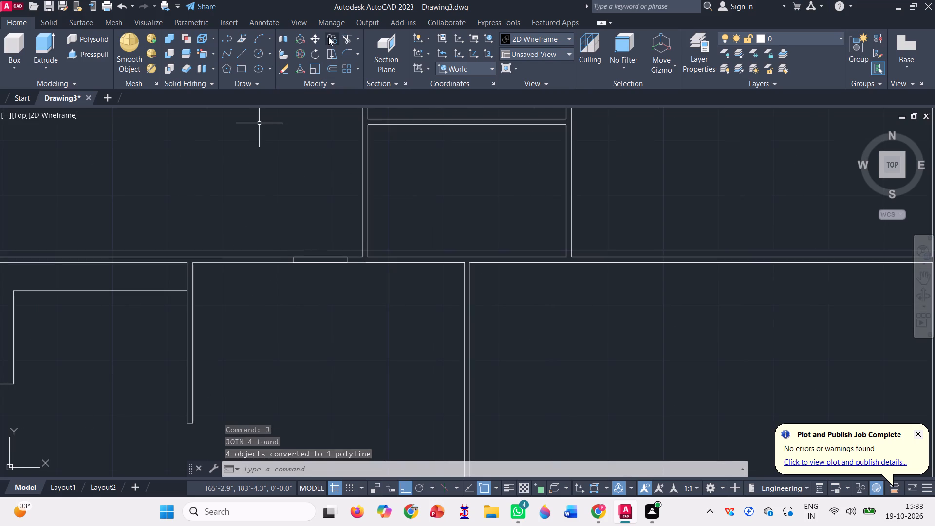
click(328, 36)
scroll(288, 234, up, 3)
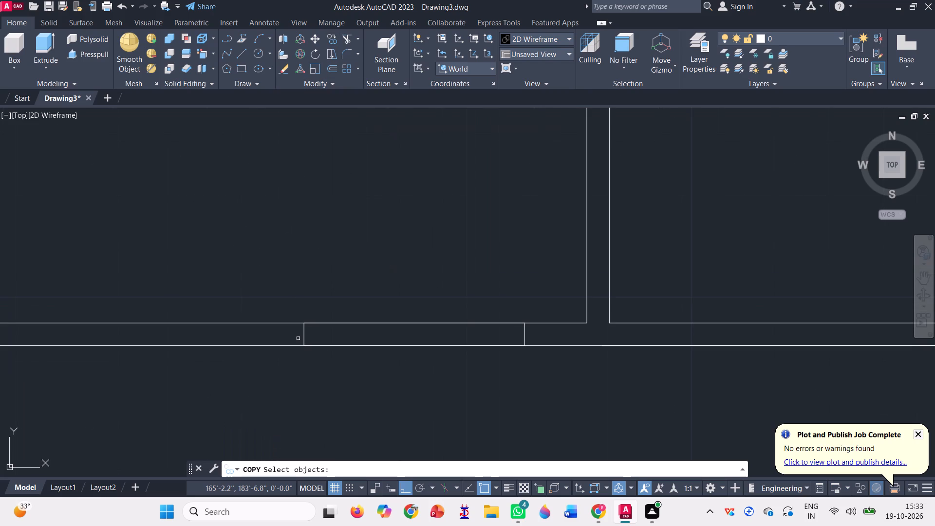
click(303, 339)
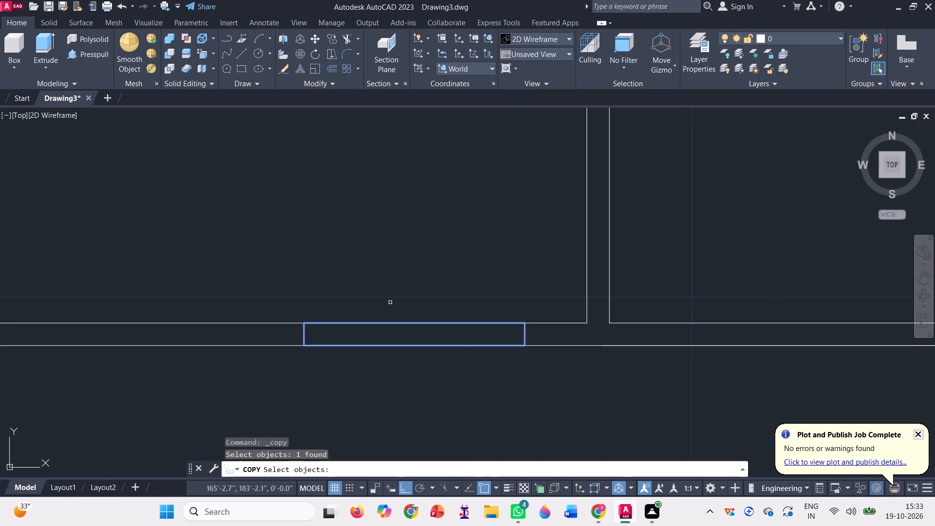
key(space)
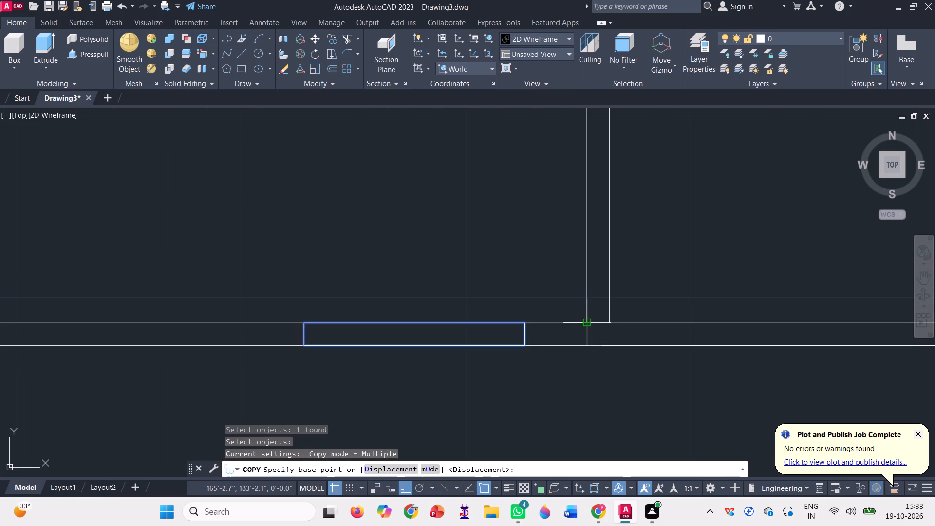
click(590, 323)
scroll(274, 254, down, 4)
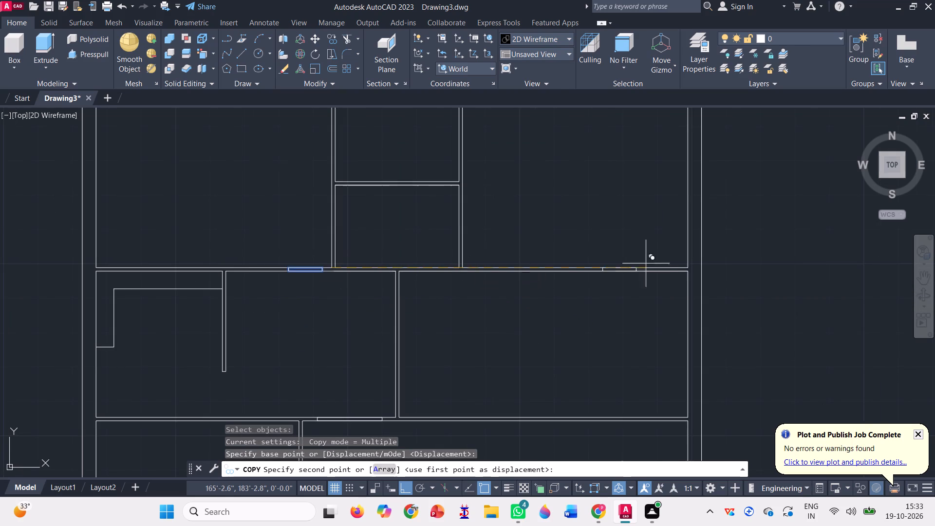
scroll(719, 264, up, 2)
scroll(640, 278, up, 3)
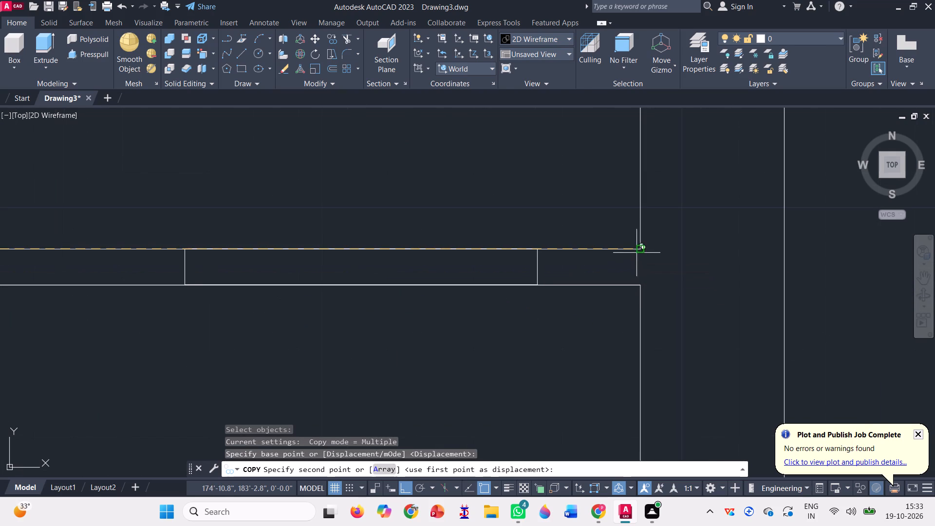
click(643, 249)
scroll(617, 290, down, 2)
key(space)
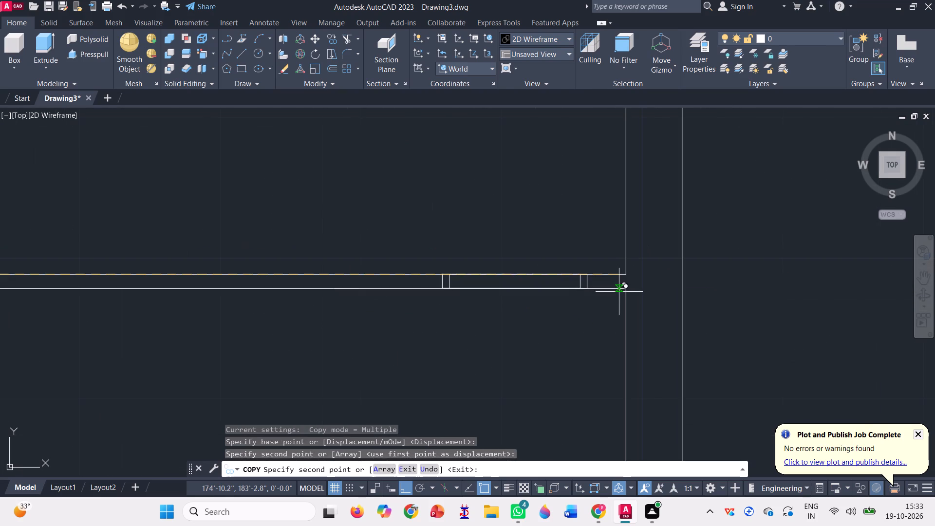
Draw a line across the partition between the stacked compartments and the upper-right room, about 1" below its top end.
scroll(619, 292, down, 2)
scroll(538, 342, down, 1)
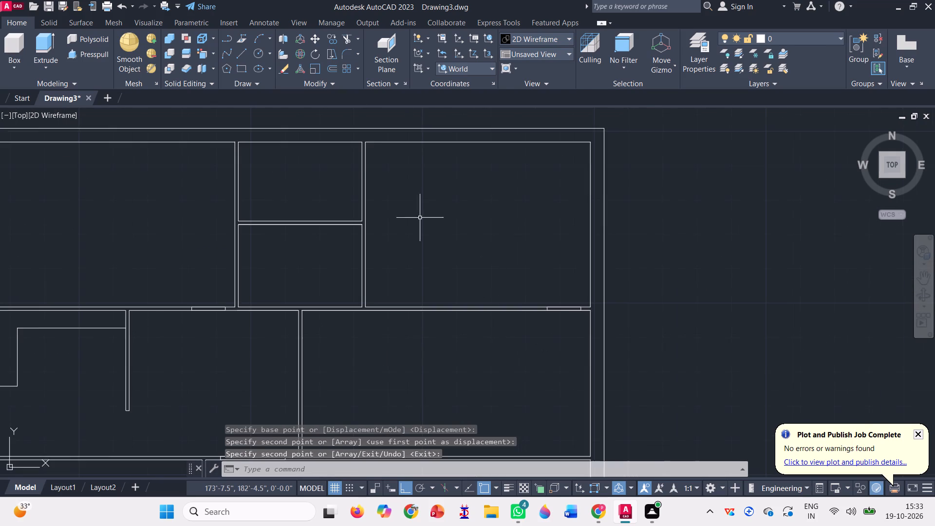
scroll(353, 129, up, 2)
click(245, 50)
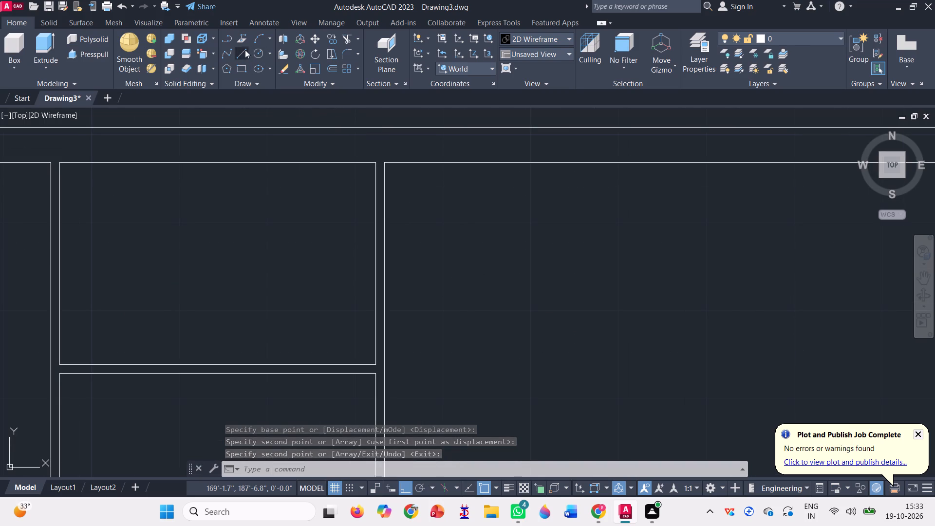
scroll(367, 166, up, 2)
click(389, 179)
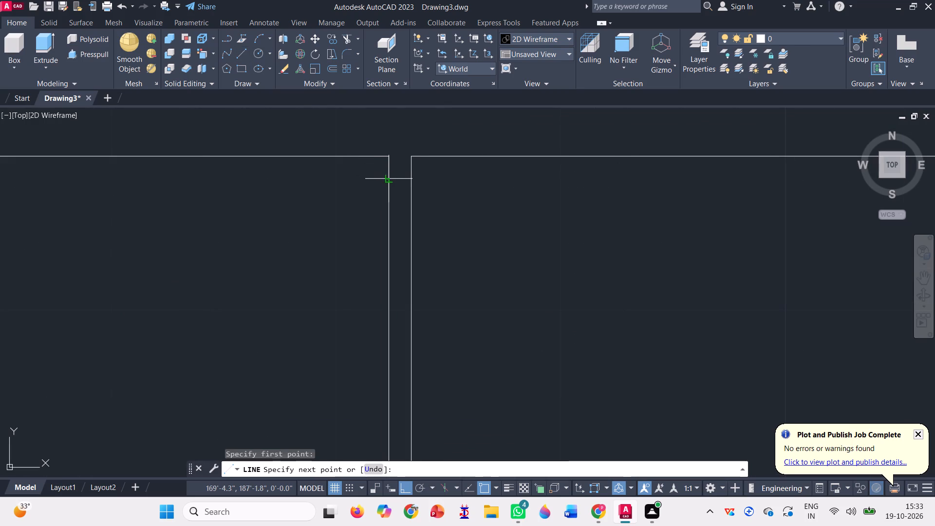
click(413, 178)
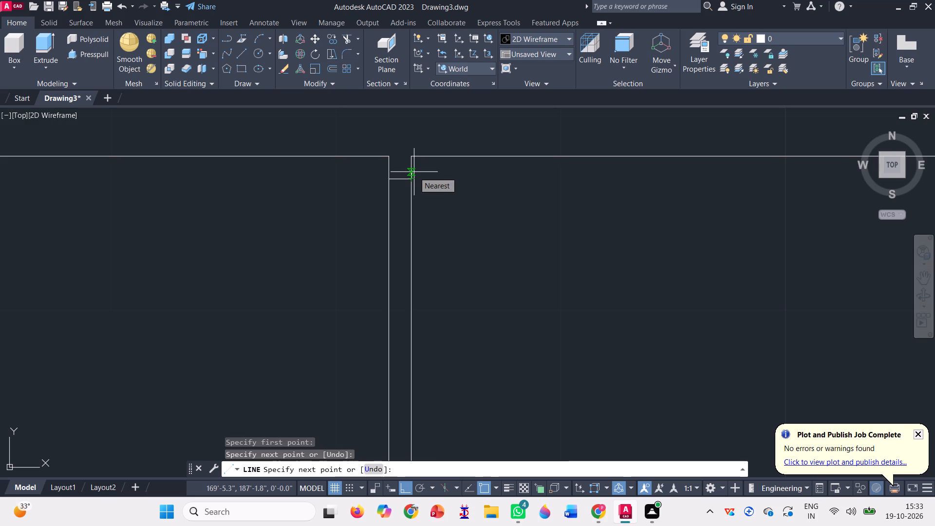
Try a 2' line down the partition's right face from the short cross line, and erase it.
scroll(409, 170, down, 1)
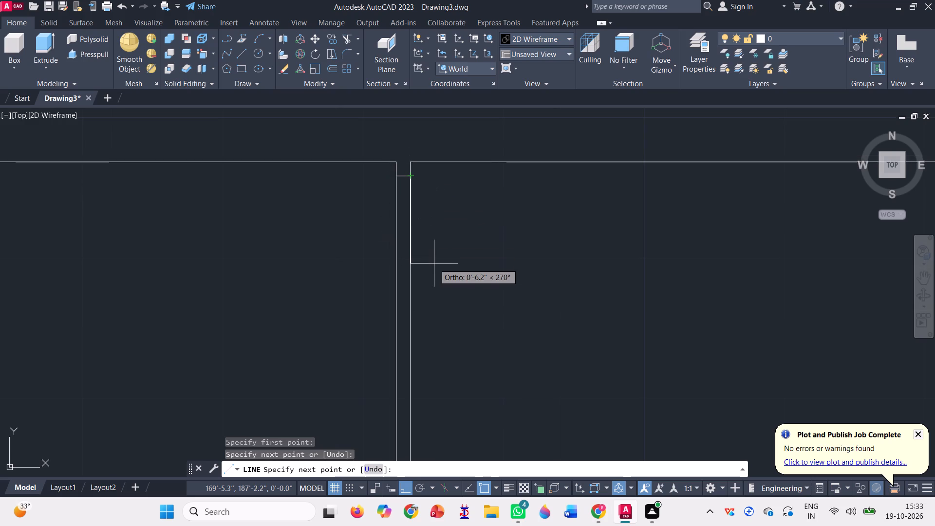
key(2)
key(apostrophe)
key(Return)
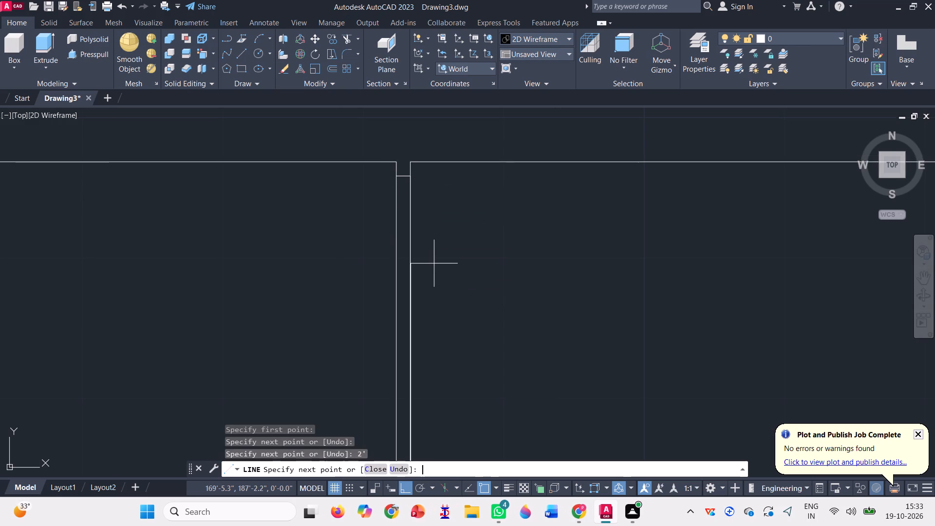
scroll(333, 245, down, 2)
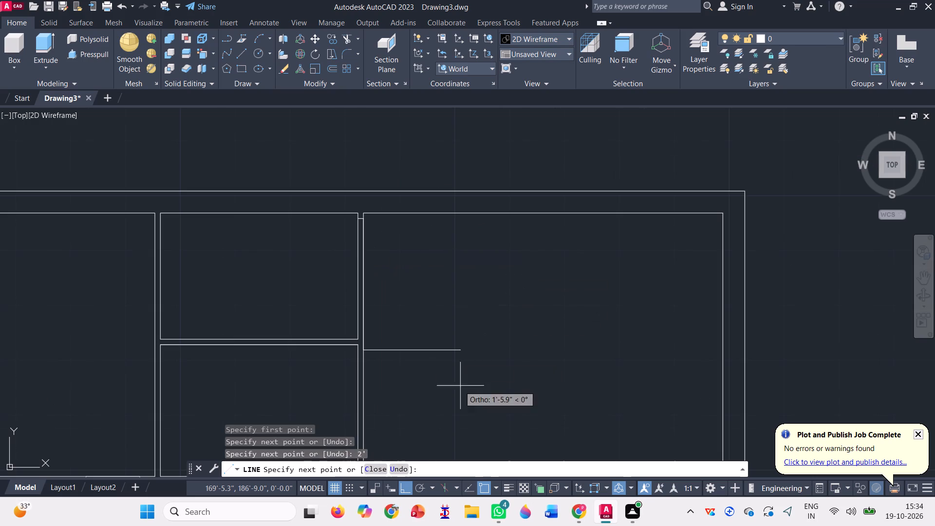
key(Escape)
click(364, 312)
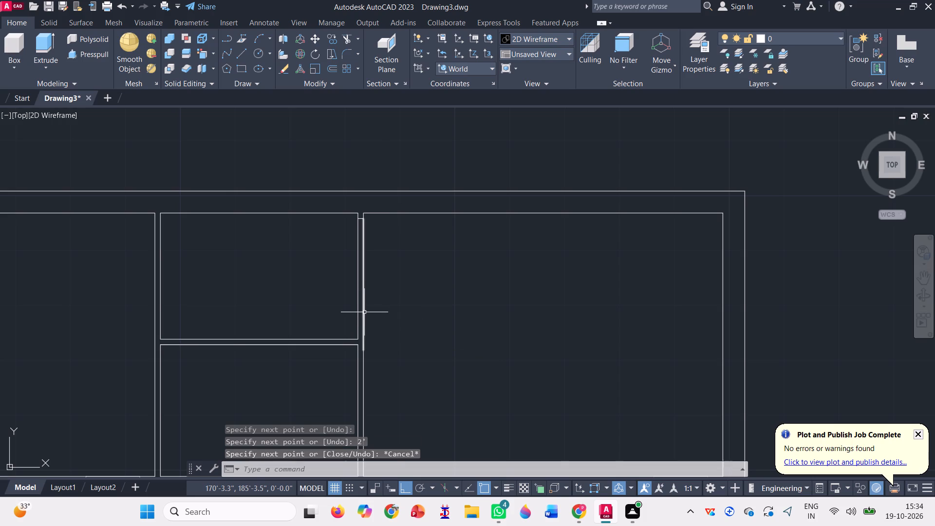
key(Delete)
Draw three more lines from the short cross line to form a rectangle about 7" long within the partition.
key(l)
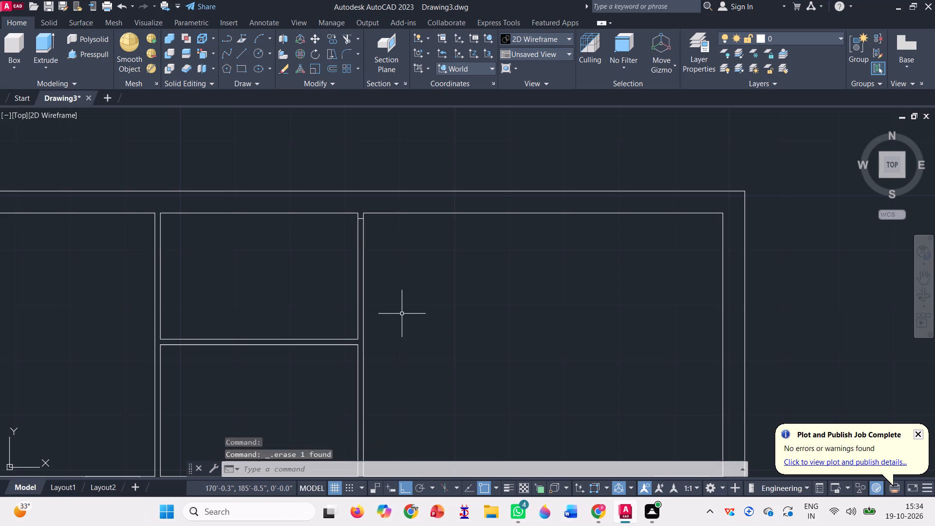
key(Return)
scroll(398, 255, up, 1)
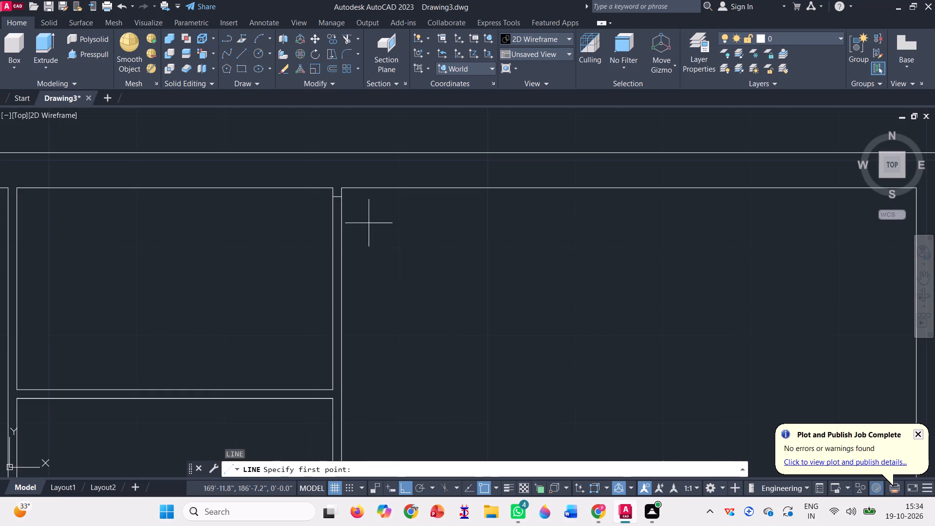
scroll(342, 181, up, 4)
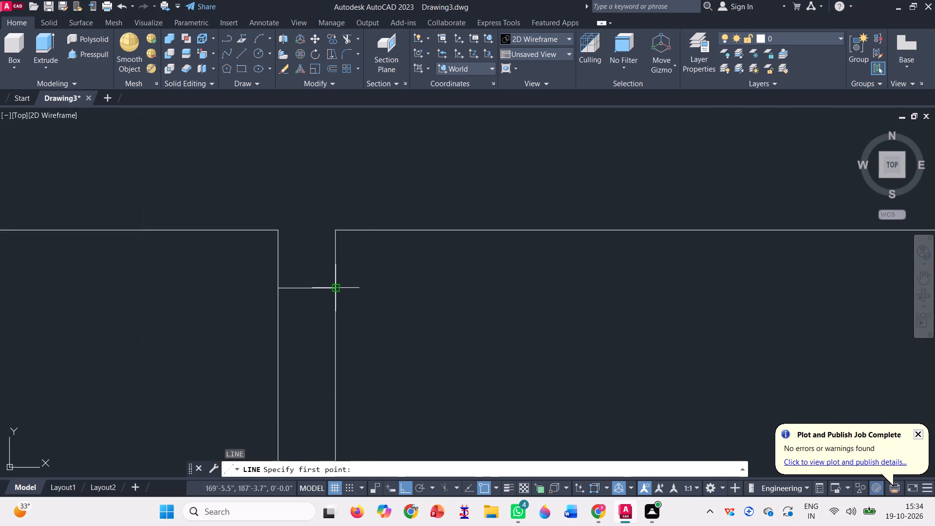
click(335, 289)
scroll(397, 225, down, 2)
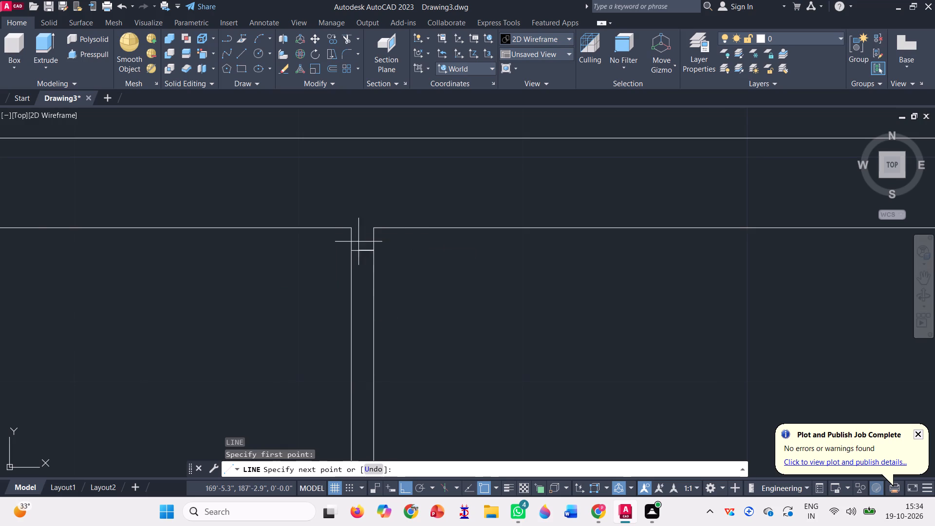
scroll(358, 229, down, 2)
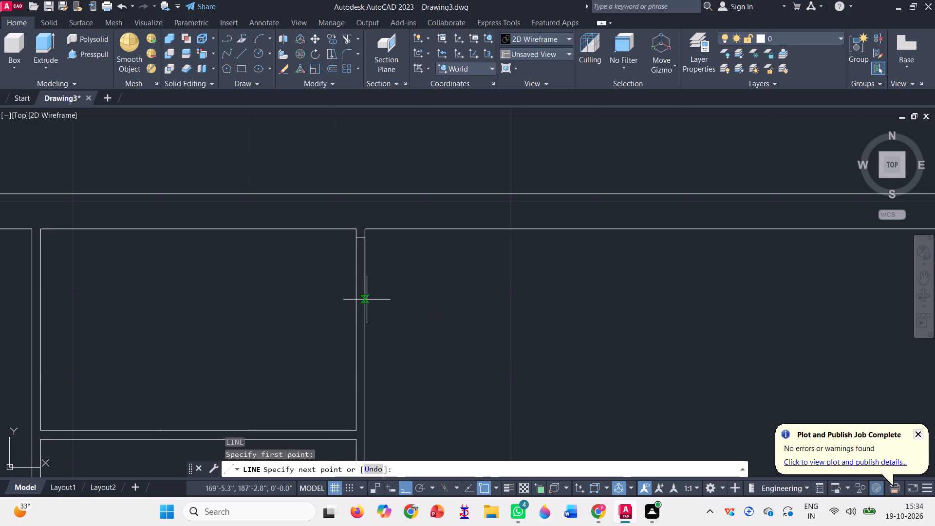
click(366, 300)
click(355, 301)
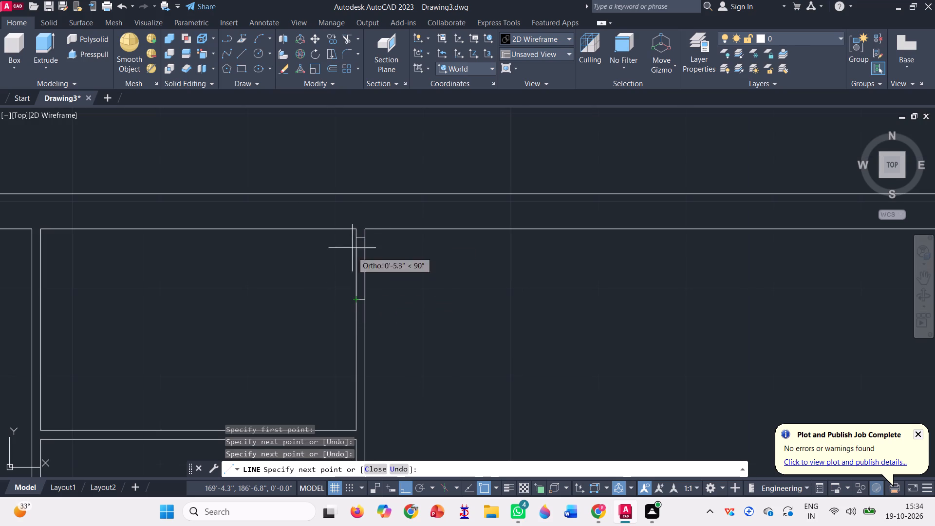
click(353, 241)
key(space)
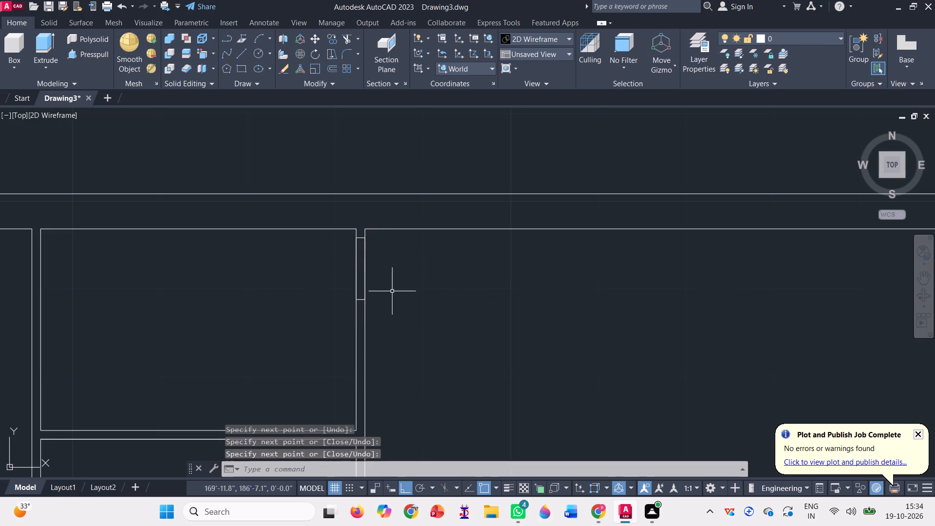
Join the four lines of the vertical partition's rectangle into one polyline.
scroll(366, 260, up, 3)
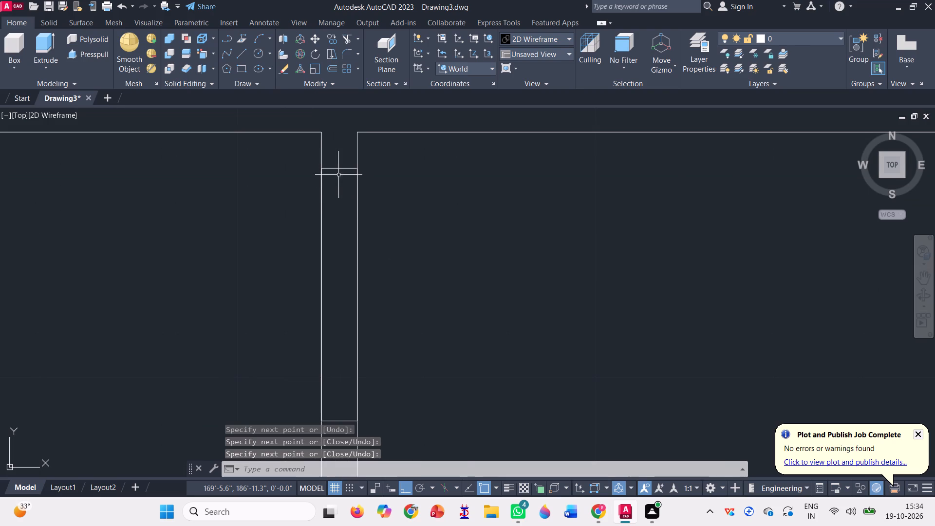
click(341, 188)
click(340, 150)
scroll(339, 271, down, 1)
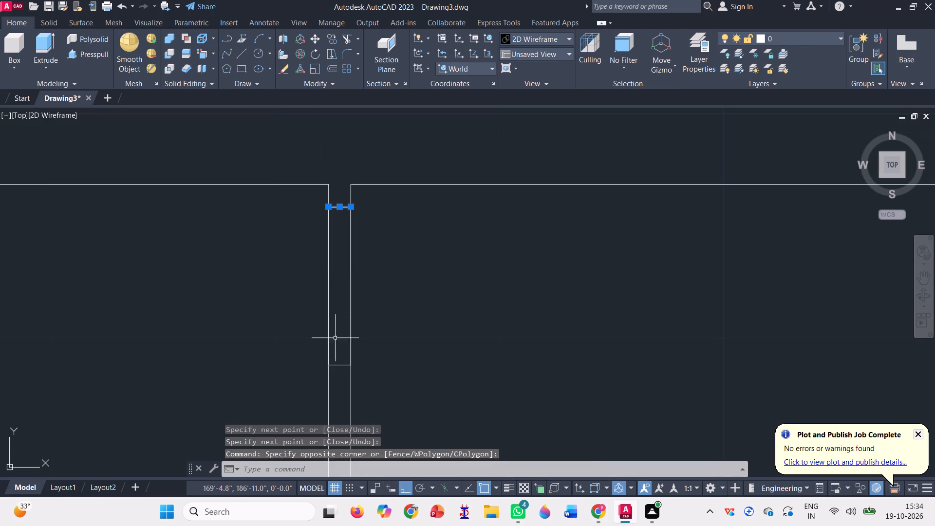
scroll(344, 384, up, 3)
click(339, 325)
click(318, 276)
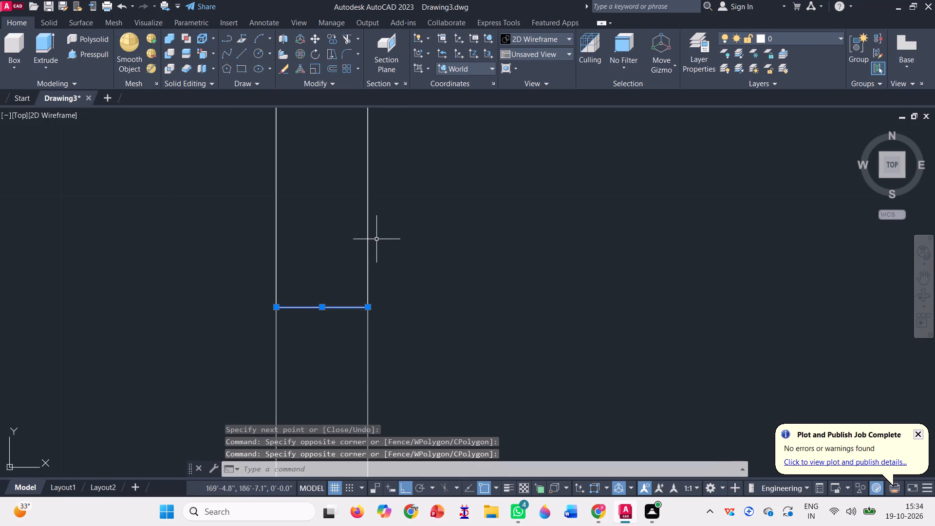
click(366, 235)
scroll(394, 291, down, 2)
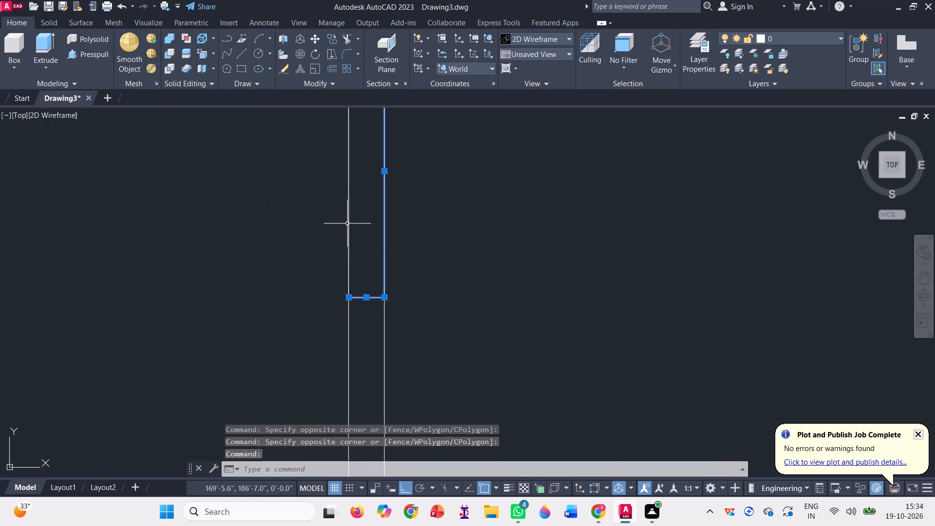
click(347, 224)
scroll(361, 319, down, 3)
key(j)
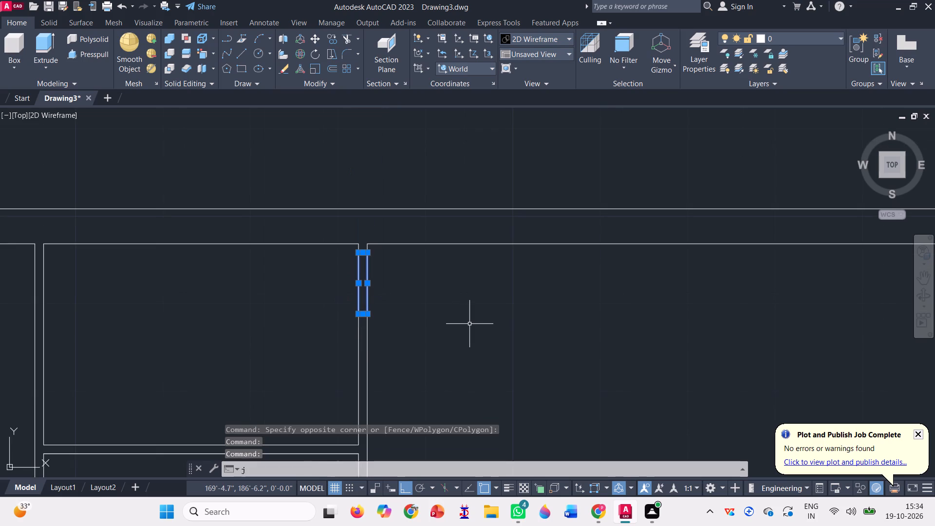
key(Return)
Copy the vertical rectangle into the partition between the upper-left room and the lower stacked compartment, near its bottom end.
scroll(332, 219, down, 1)
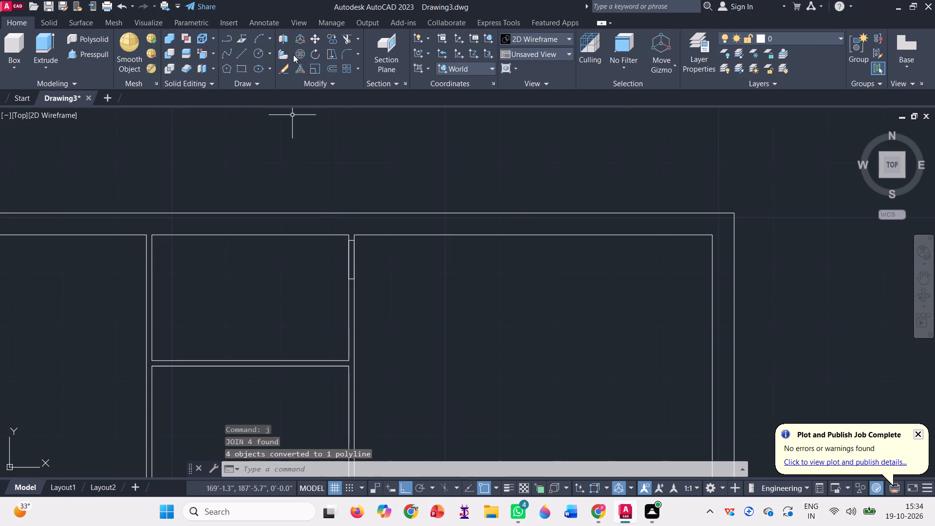
click(330, 40)
scroll(332, 264, up, 3)
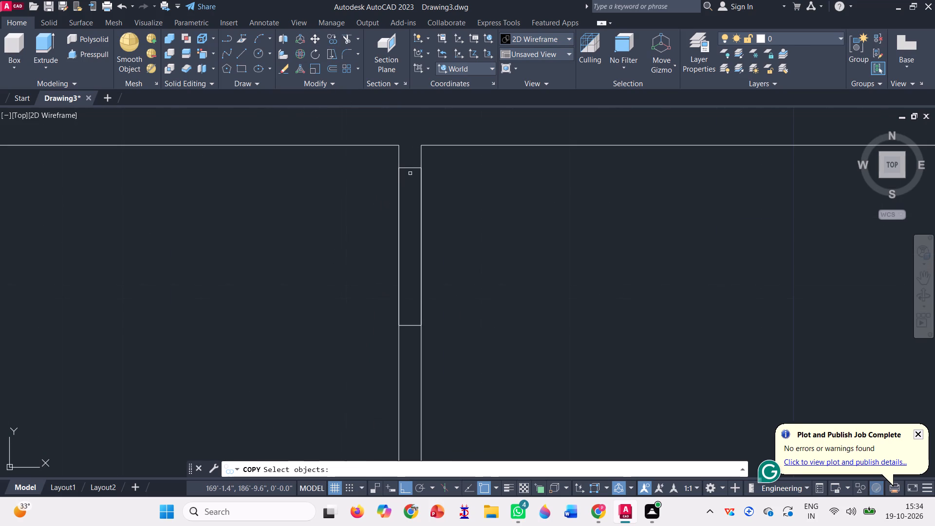
click(410, 173)
click(411, 150)
click(410, 167)
key(space)
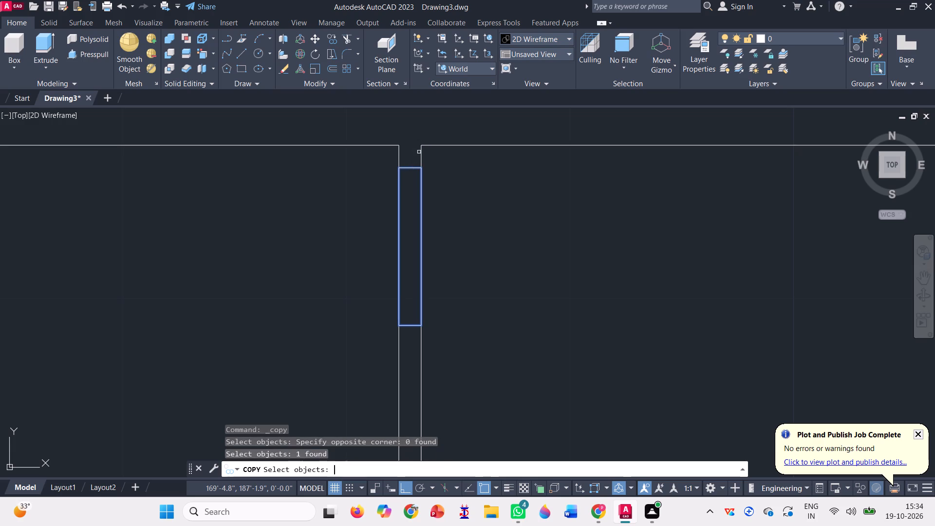
click(420, 143)
scroll(420, 143, down, 2)
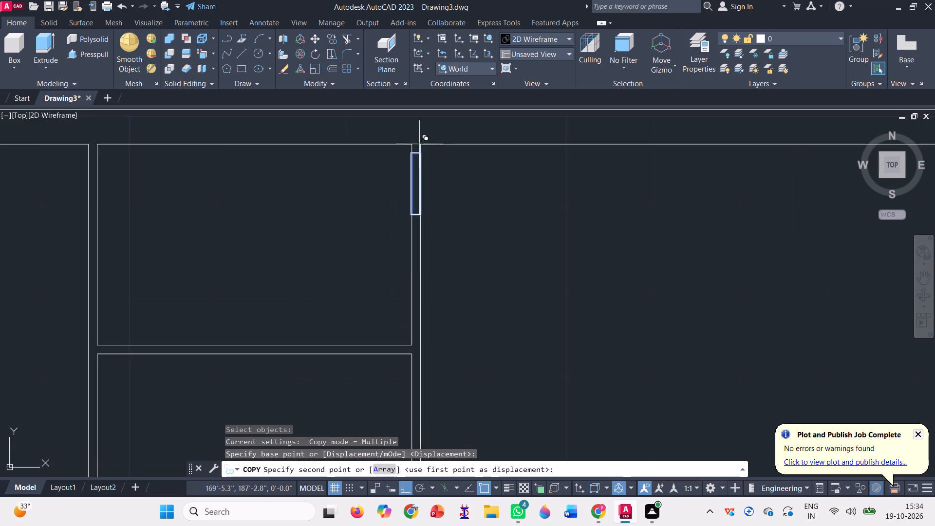
scroll(419, 139, down, 2)
scroll(285, 299, up, 5)
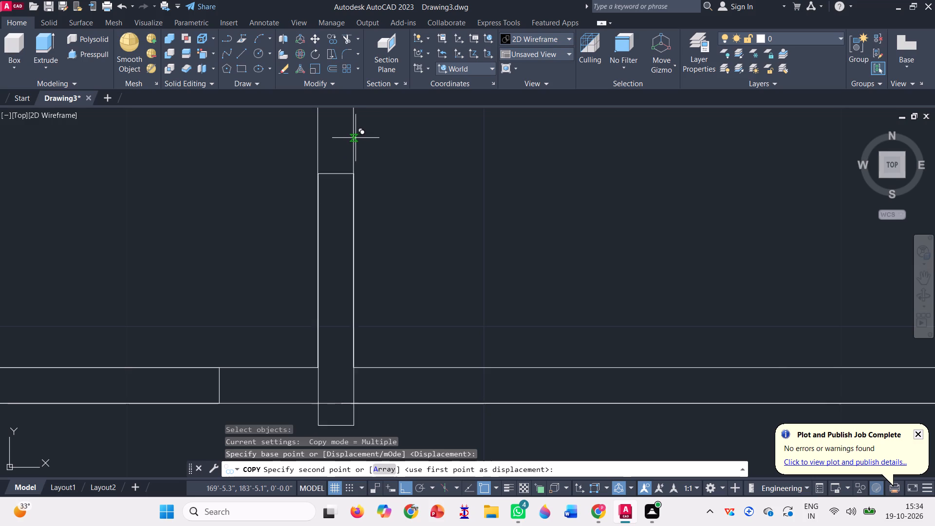
scroll(385, 300, down, 1)
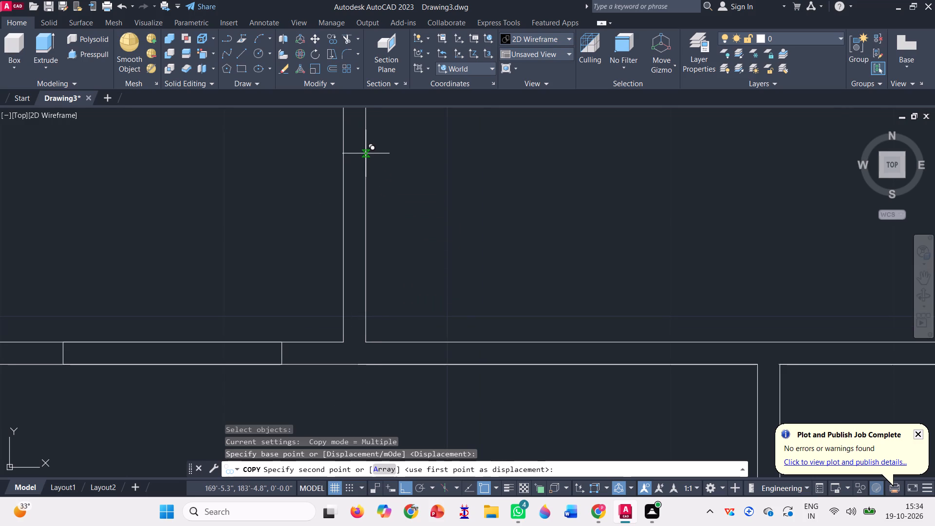
click(366, 155)
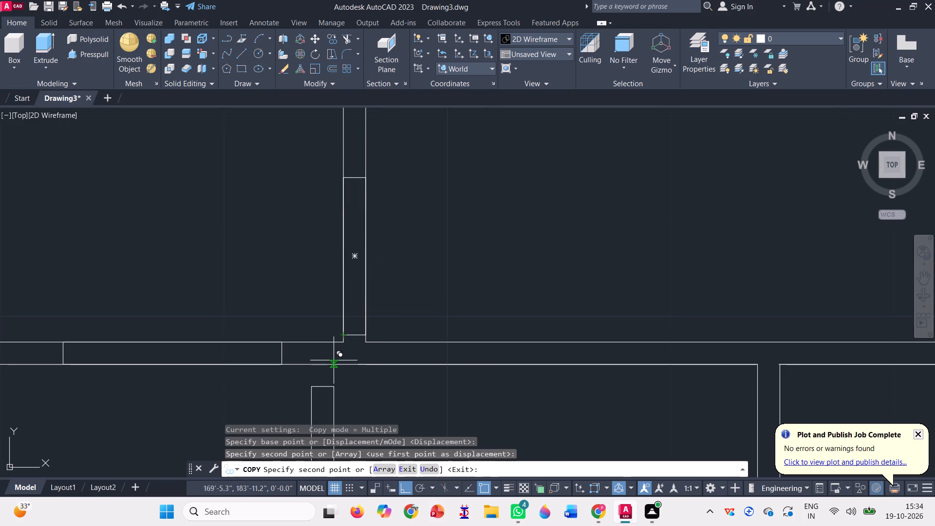
key(Escape)
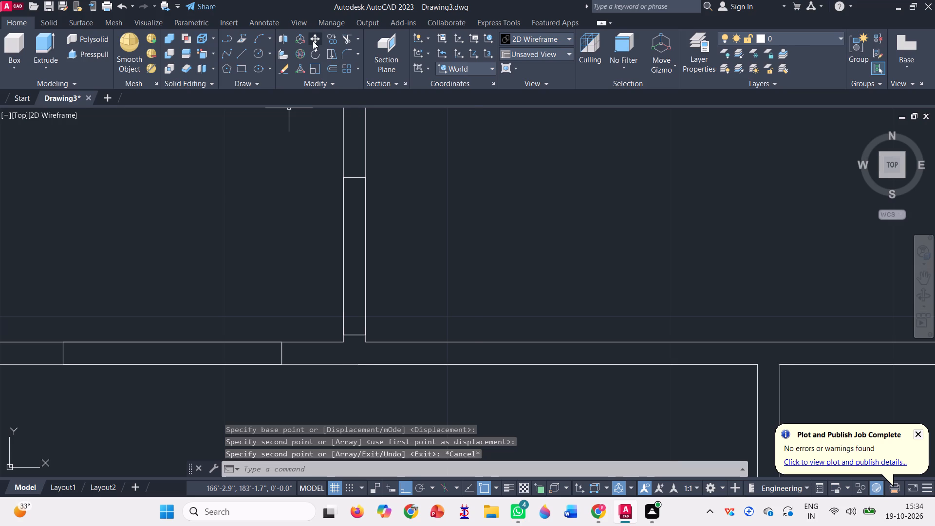
Move the copied vertical rectangle about 1" up along its partition.
click(313, 41)
click(359, 182)
click(356, 156)
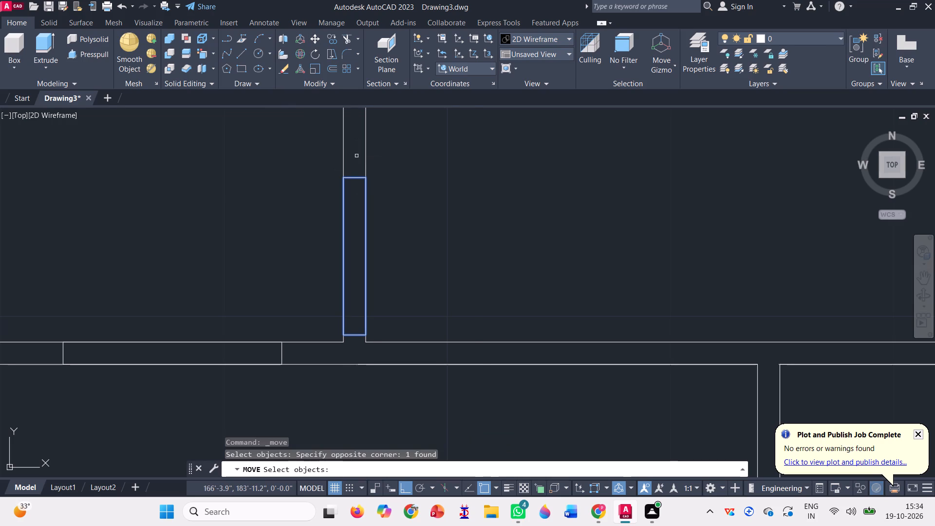
key(space)
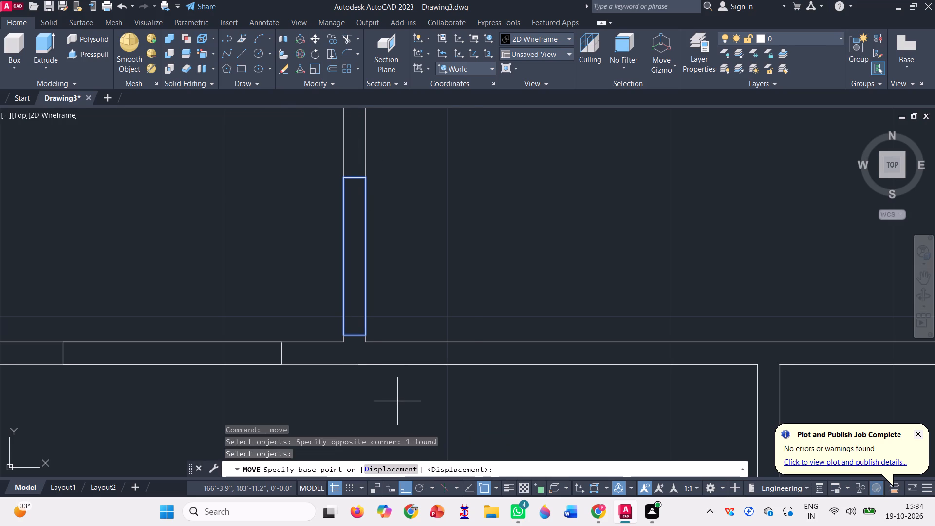
scroll(370, 317, up, 3)
click(350, 395)
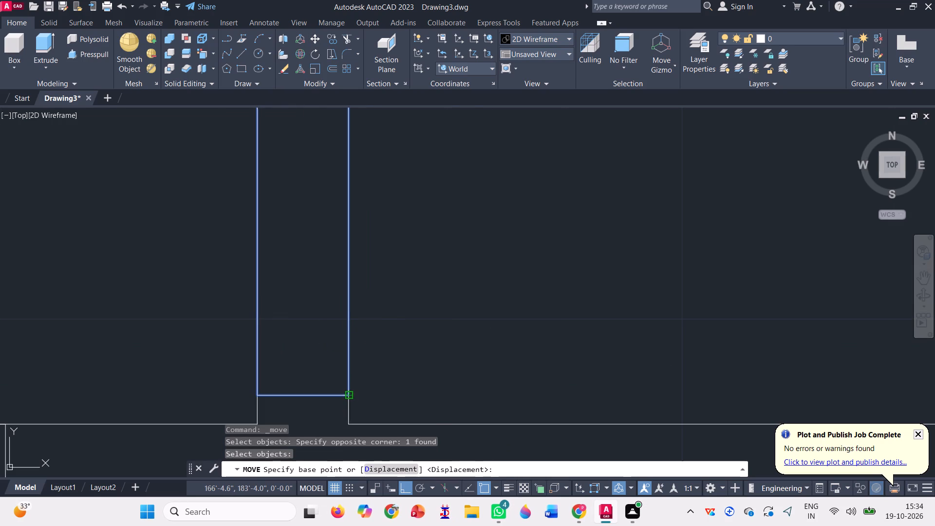
click(348, 317)
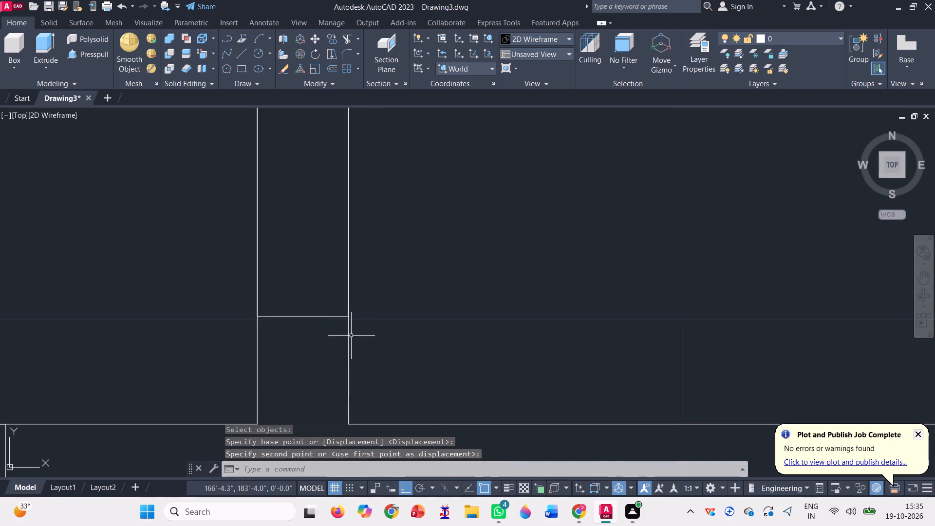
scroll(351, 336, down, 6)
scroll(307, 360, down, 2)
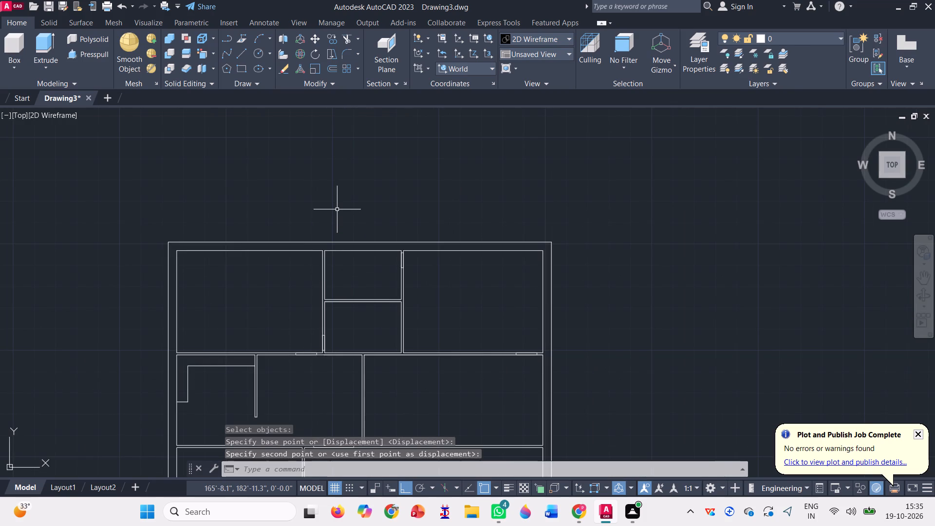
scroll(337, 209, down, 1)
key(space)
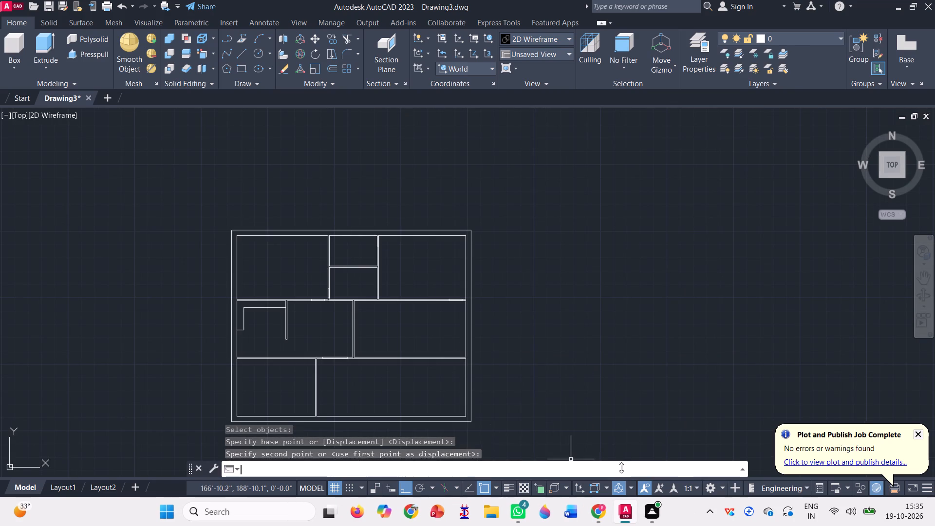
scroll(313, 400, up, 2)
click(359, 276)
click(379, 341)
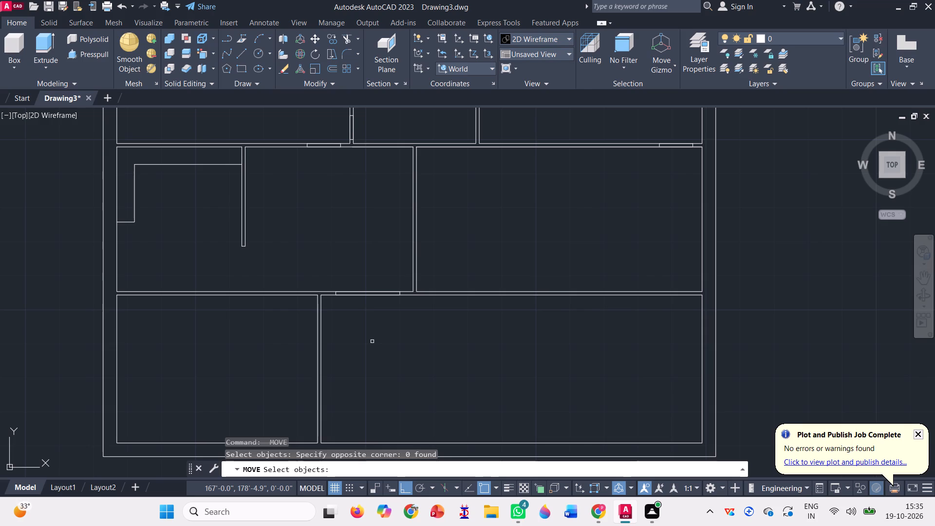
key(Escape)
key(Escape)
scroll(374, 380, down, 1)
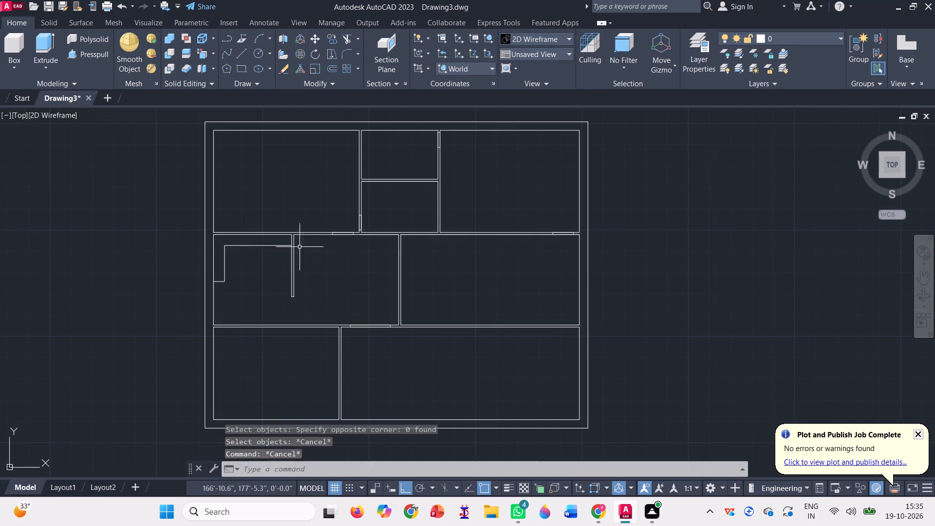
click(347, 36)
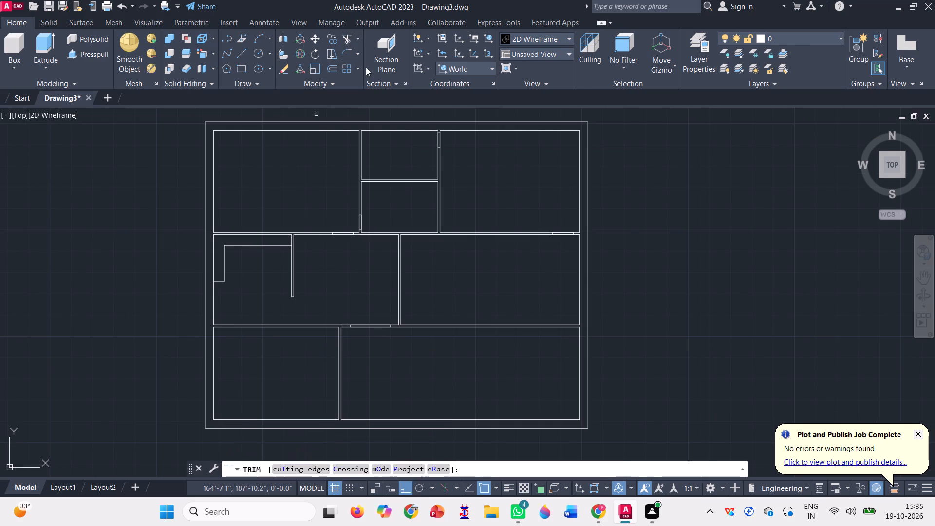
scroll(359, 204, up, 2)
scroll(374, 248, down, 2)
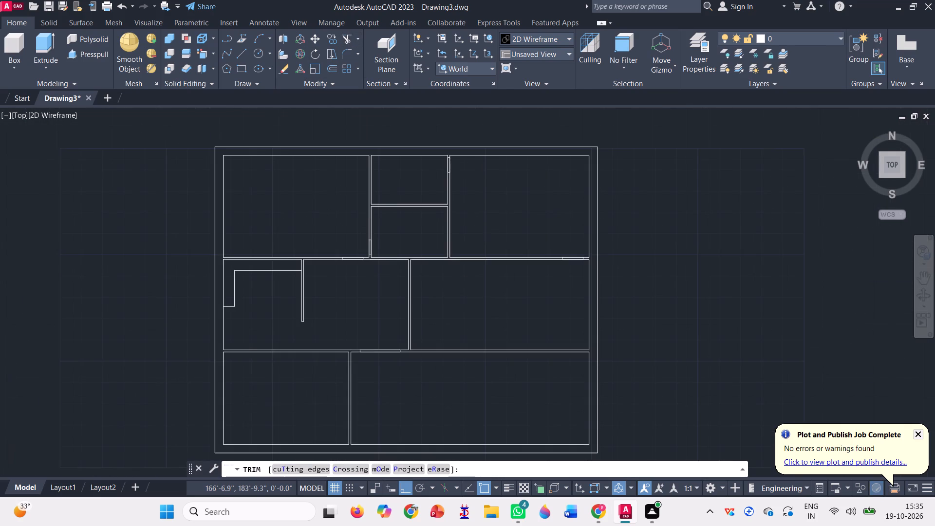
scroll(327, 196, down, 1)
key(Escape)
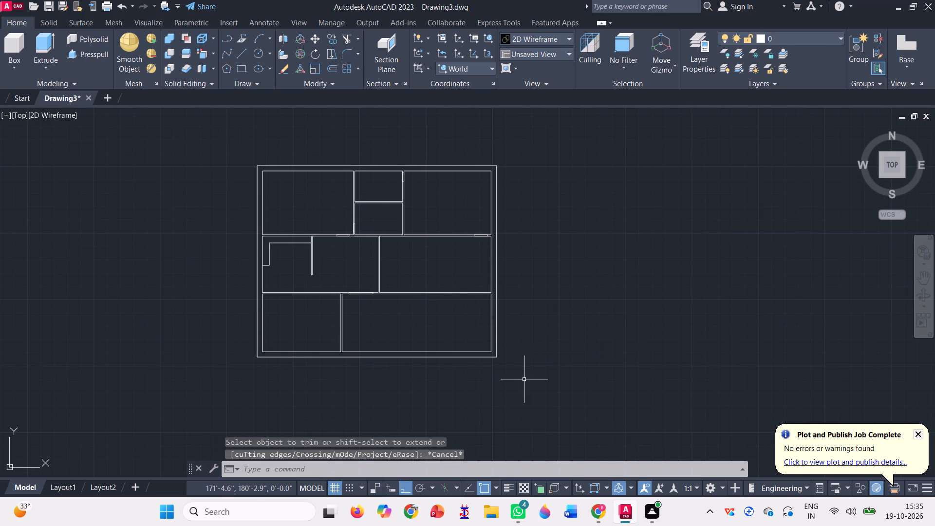
Start a new line to add to the room plan.
scroll(291, 319, up, 2)
scroll(330, 328, down, 1)
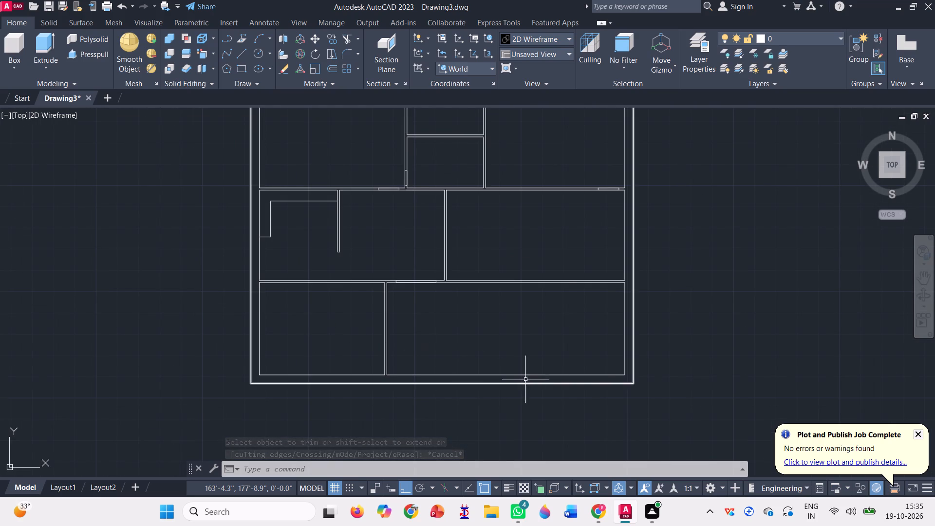
click(241, 50)
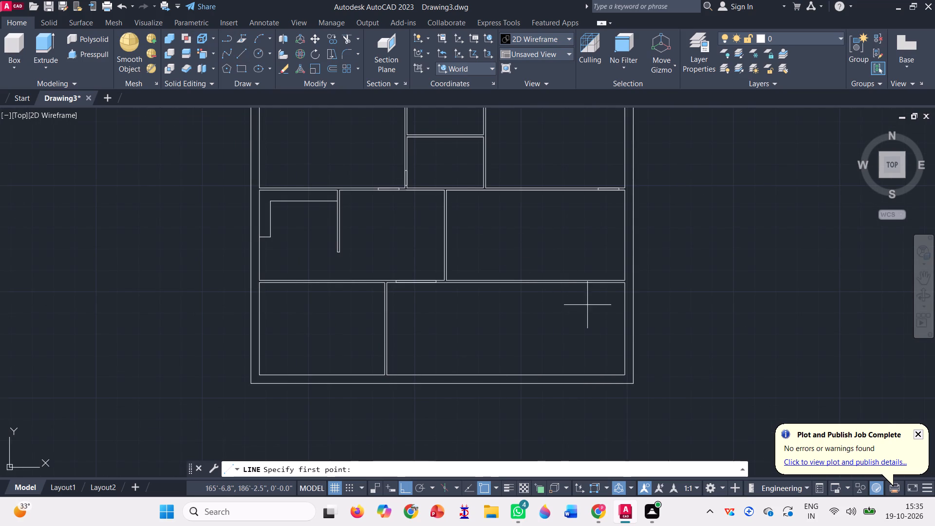
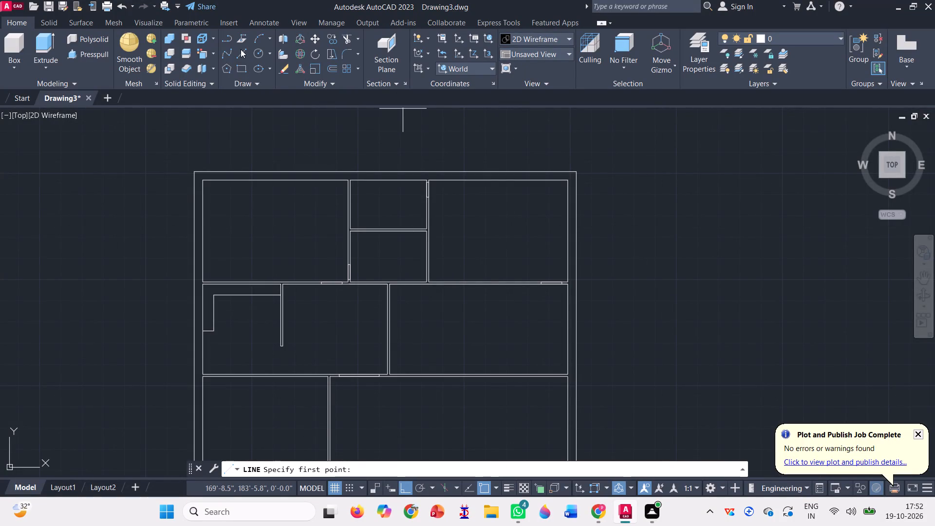
Draw a closed 3' by 9" rectangle of lines in the empty space east of the room plan.
click(241, 49)
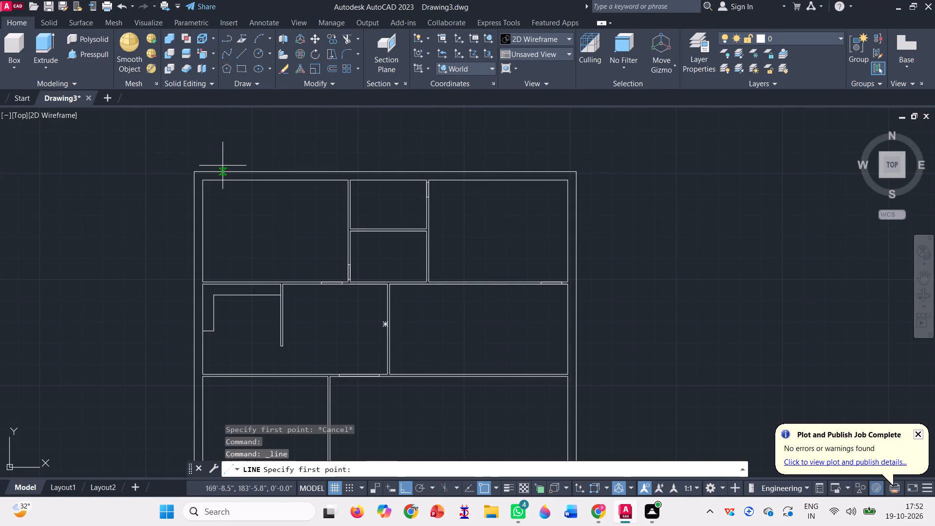
scroll(288, 204, down, 1)
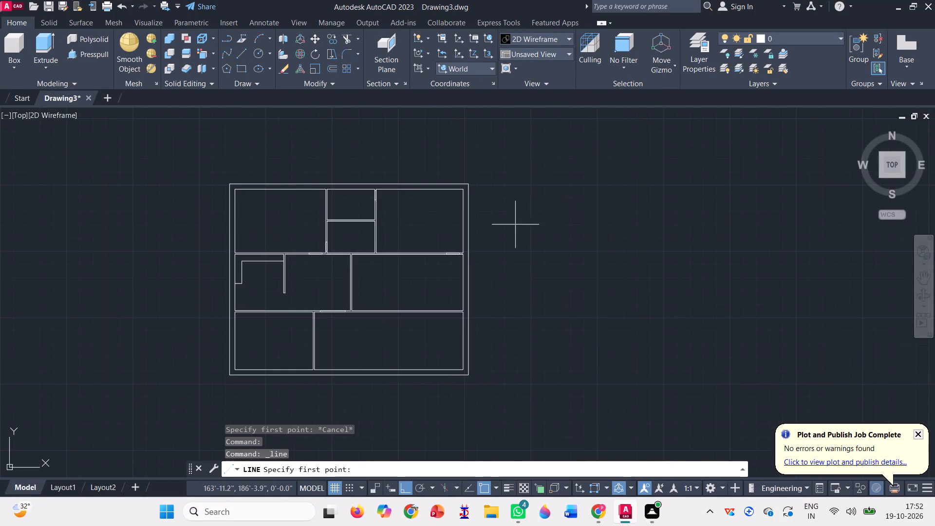
click(486, 225)
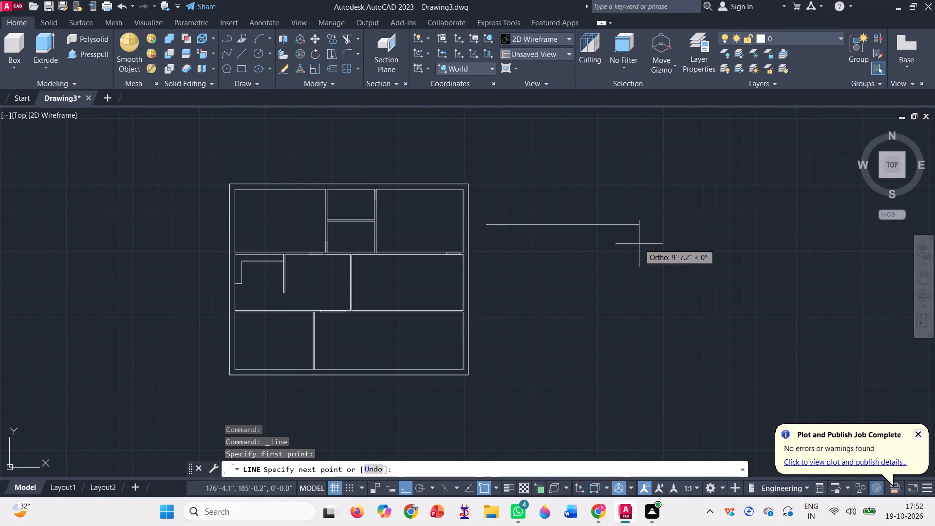
key(2)
key(BackSpace)
text(3')
key(Return)
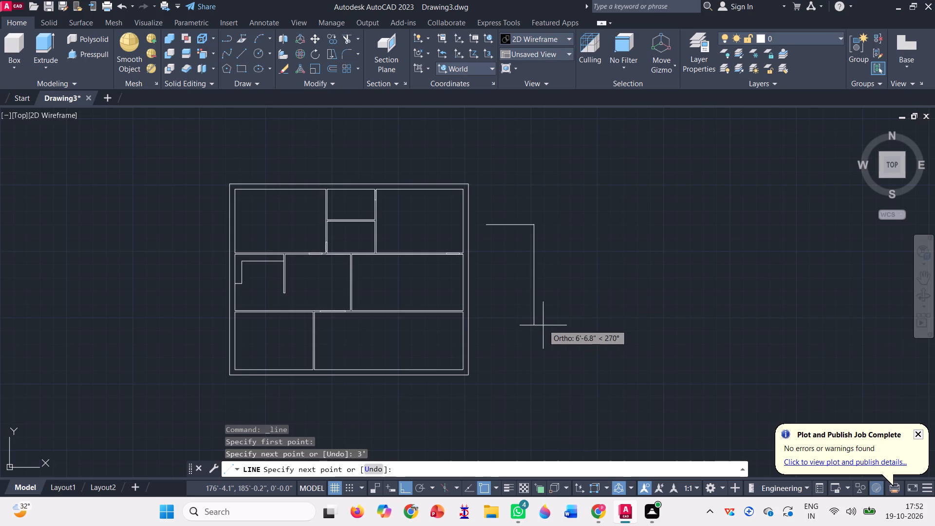
text(0'9')
key(Return)
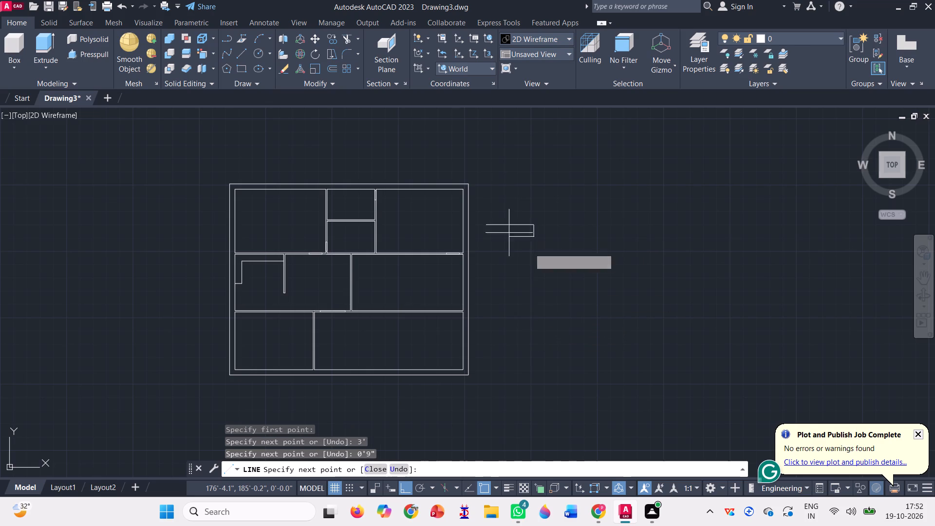
scroll(494, 216, up, 3)
text(3')
key(Return)
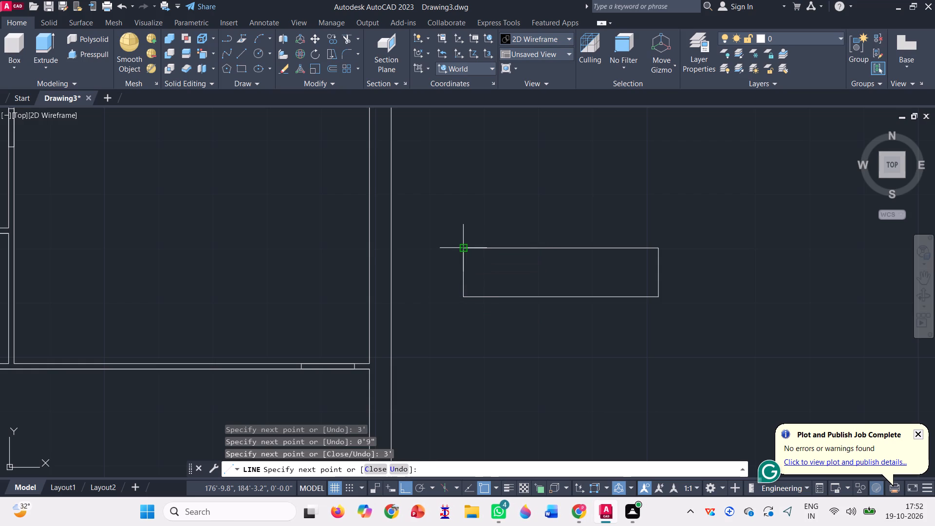
click(464, 251)
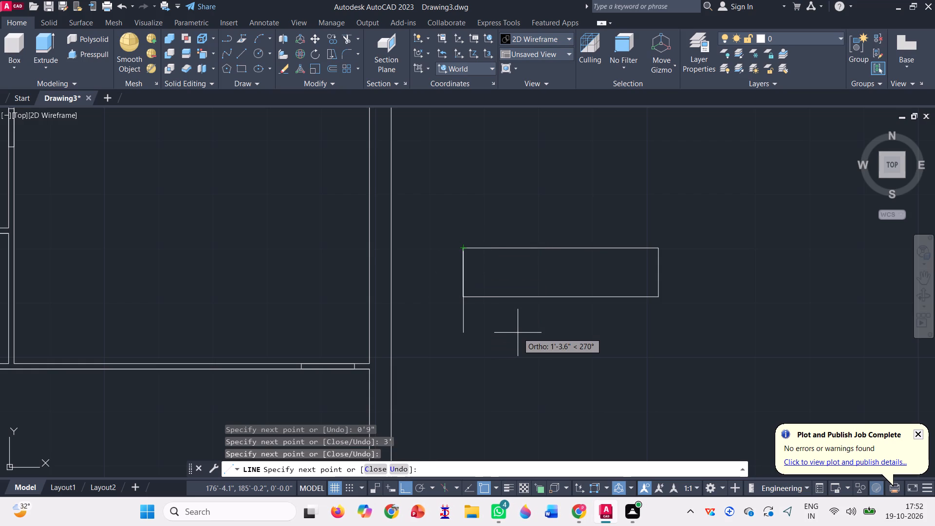
key(space)
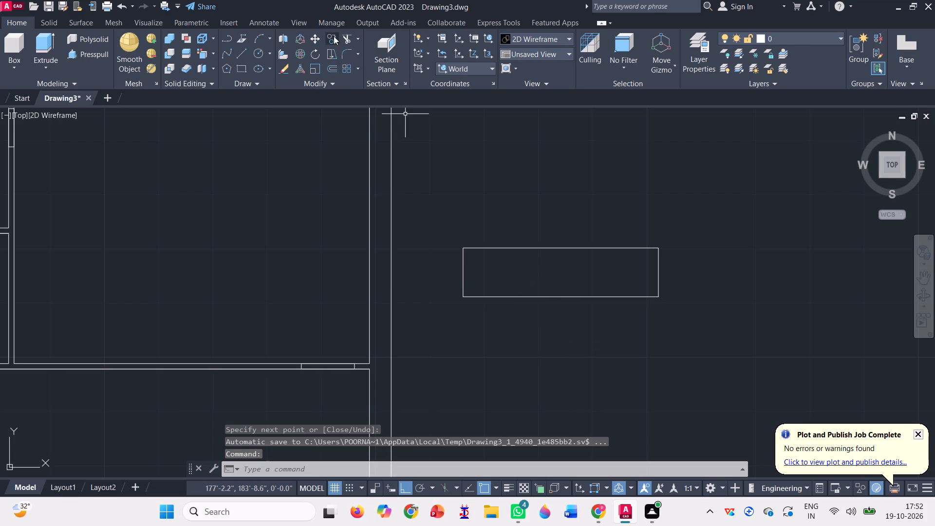
Copy the rectangle's bottom line up to the midpoint of its short side.
click(334, 35)
click(561, 315)
click(549, 279)
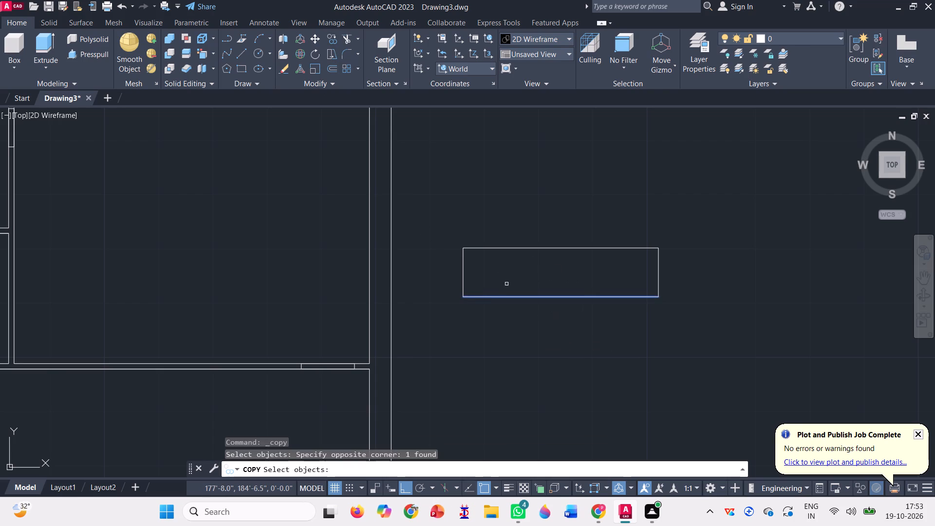
key(space)
click(467, 296)
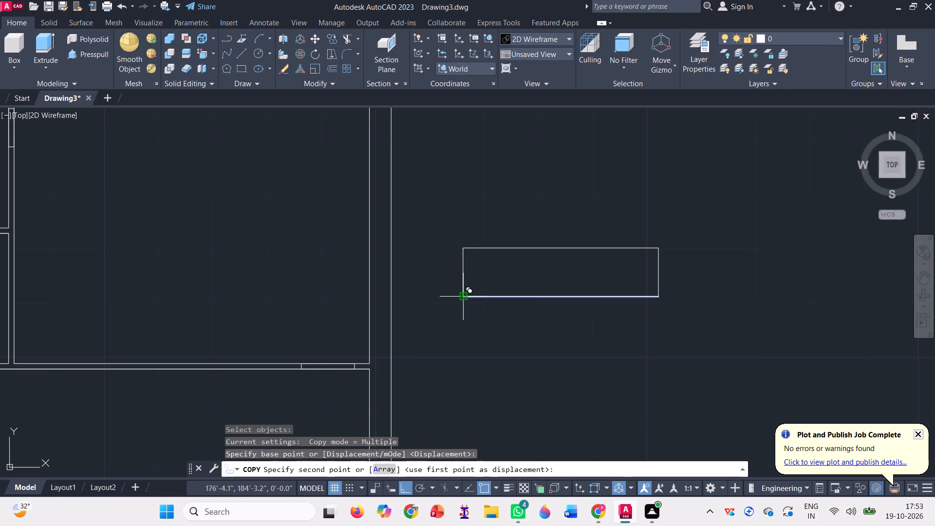
click(461, 272)
key(space)
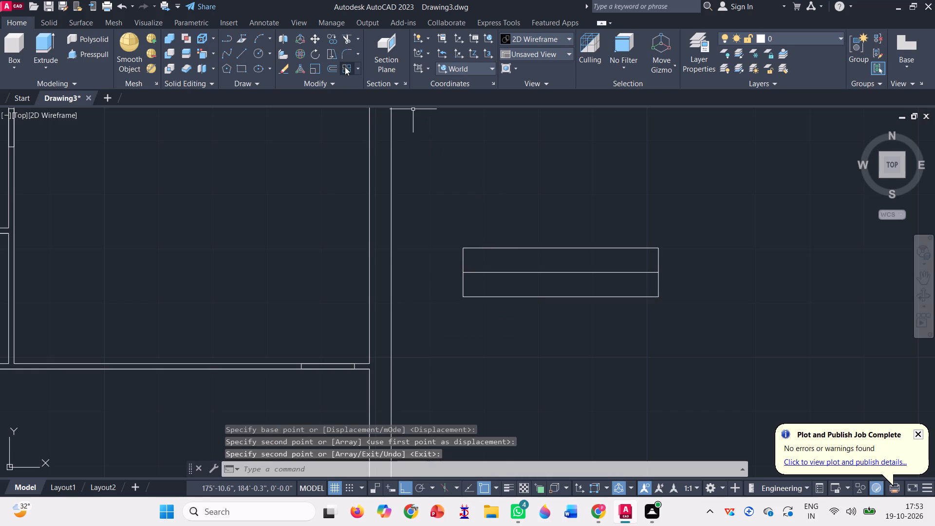
Copy the rectangle's middle line into its upper and lower halves, roughly halfway across each.
click(333, 38)
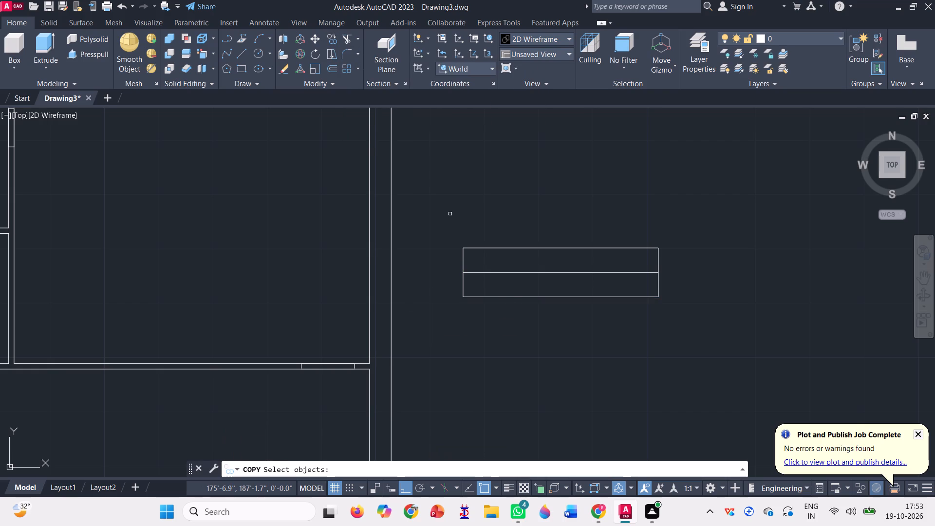
scroll(504, 276, up, 1)
click(504, 276)
click(492, 261)
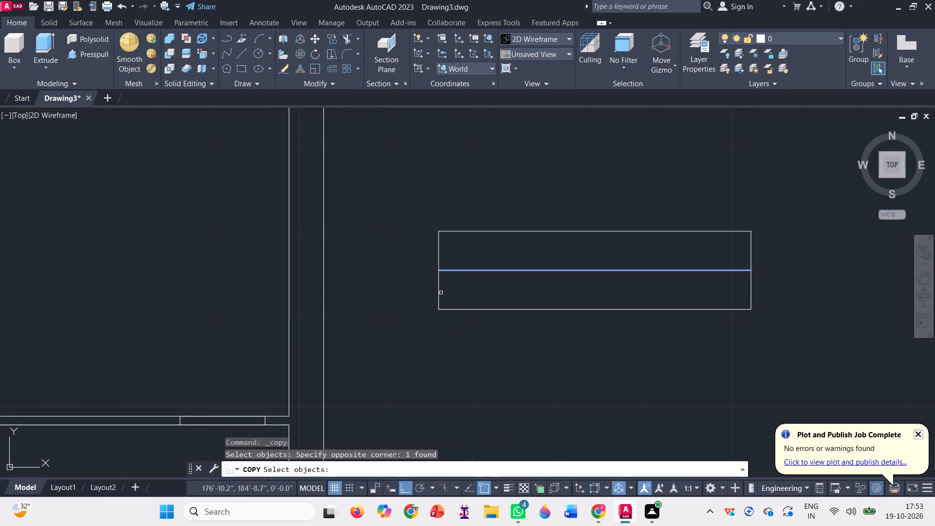
key(space)
click(438, 272)
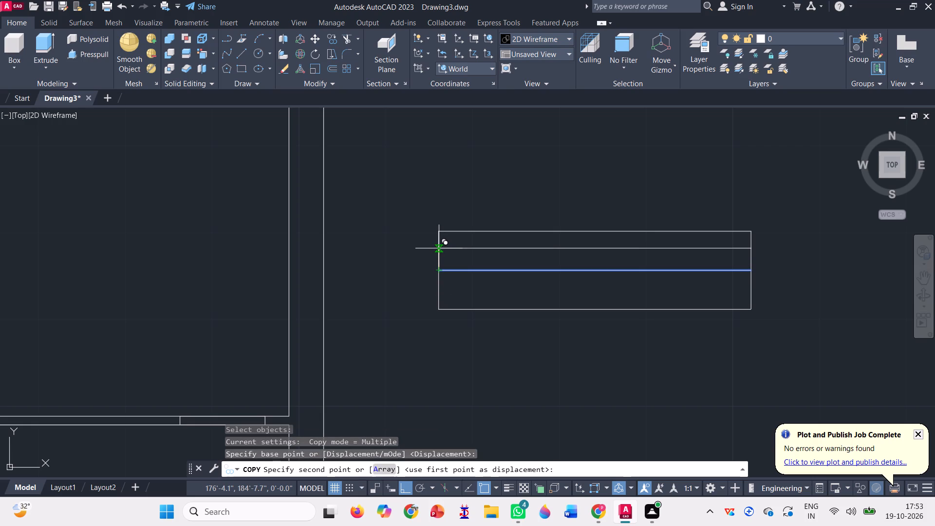
click(439, 252)
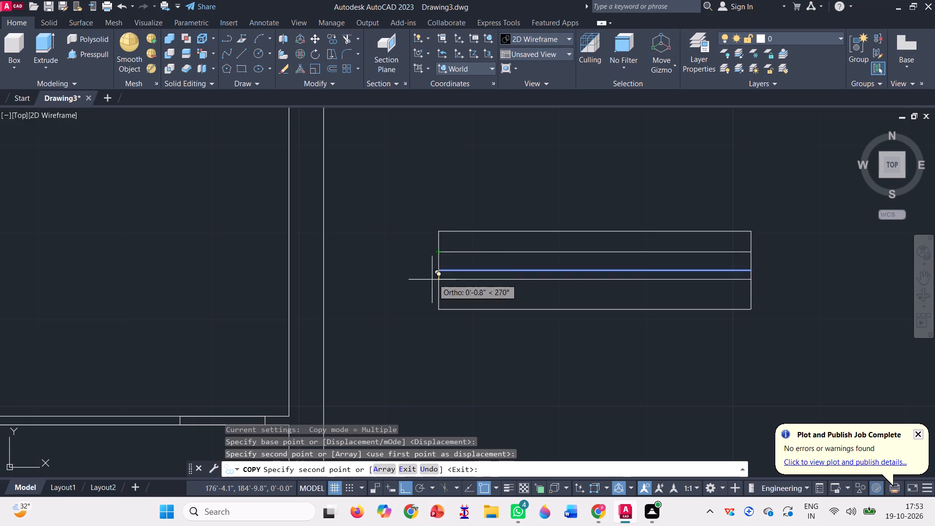
click(438, 292)
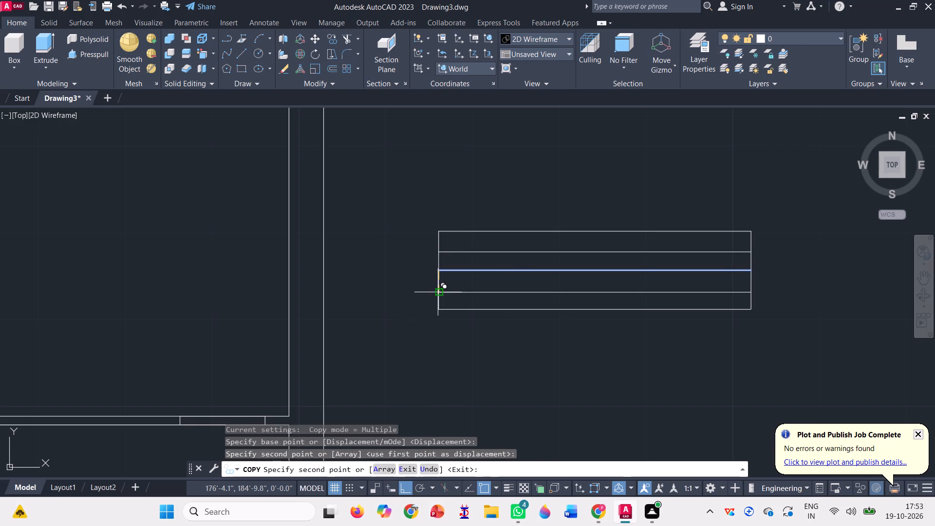
key(space)
Copy the divided rectangle with Ortho off so its upper-left corner sits on the outer wall line above the upper-left room.
scroll(449, 279, down, 1)
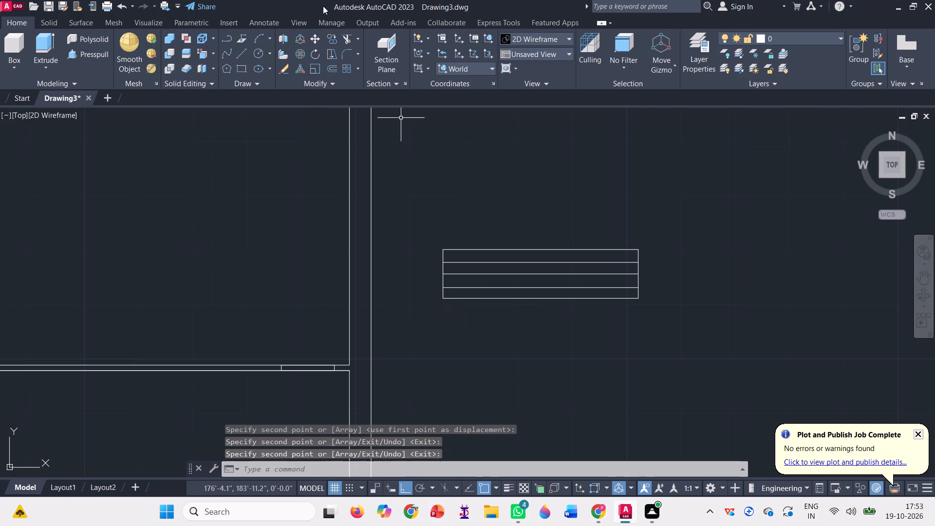
click(332, 34)
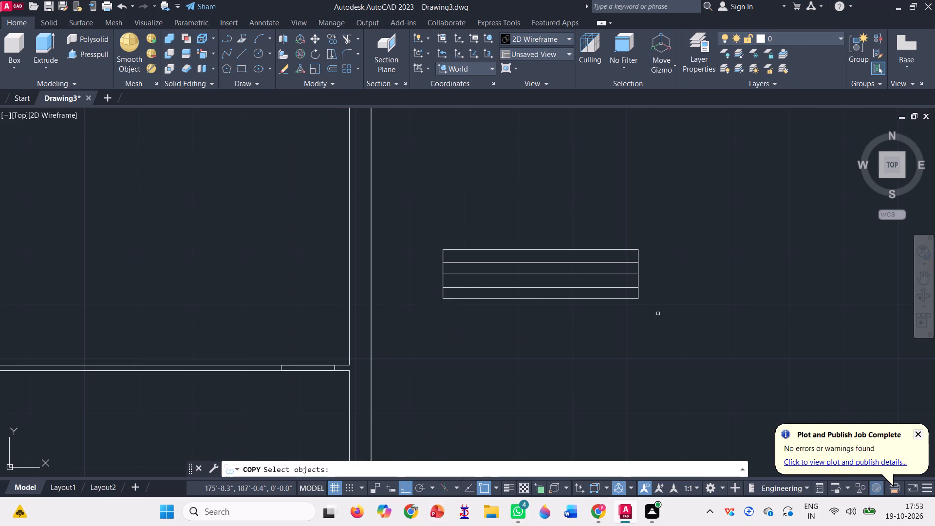
click(670, 329)
click(439, 234)
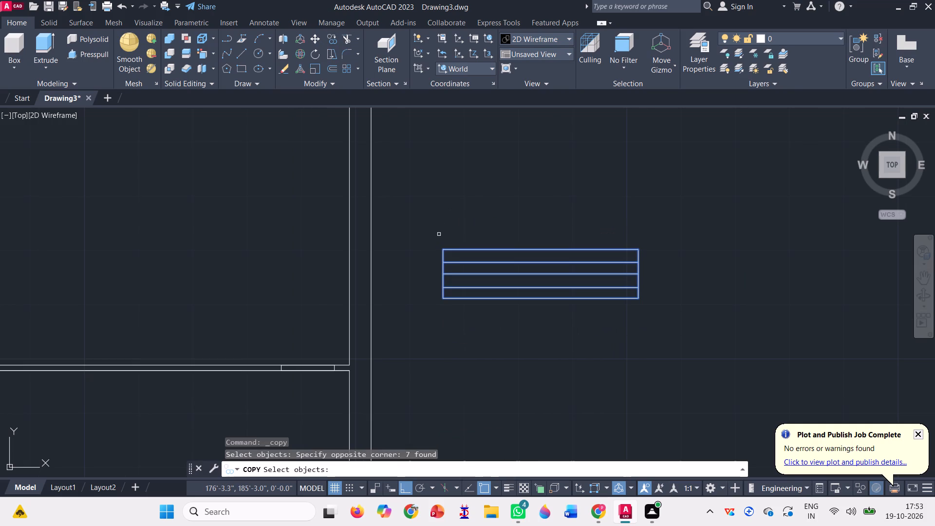
key(space)
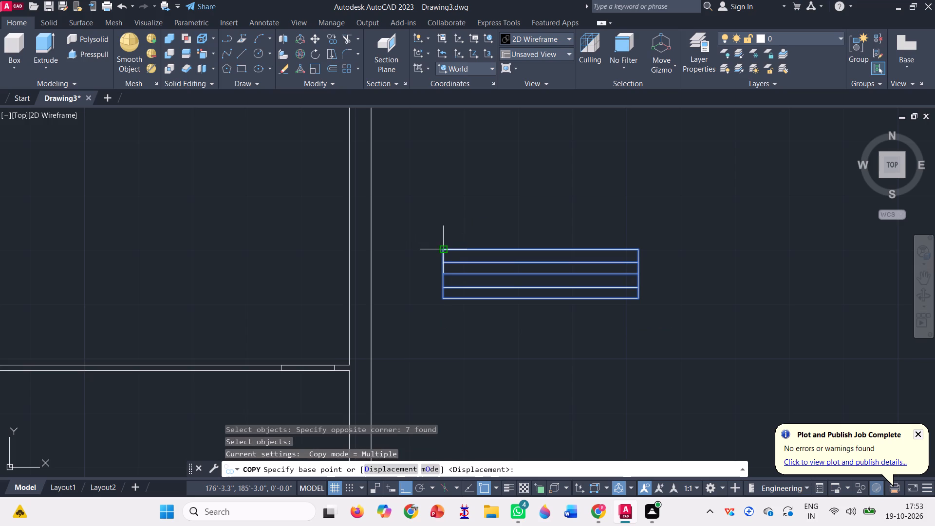
click(446, 249)
scroll(621, 359, down, 2)
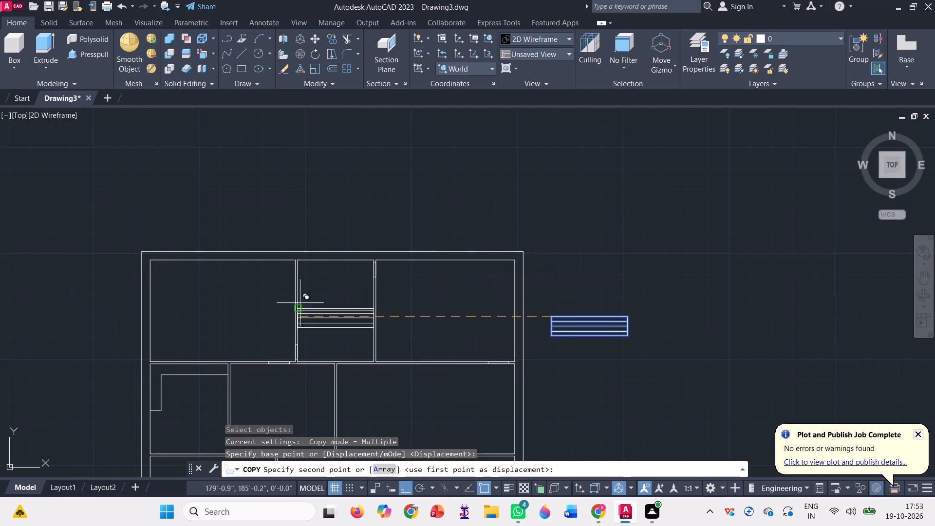
scroll(176, 278, up, 3)
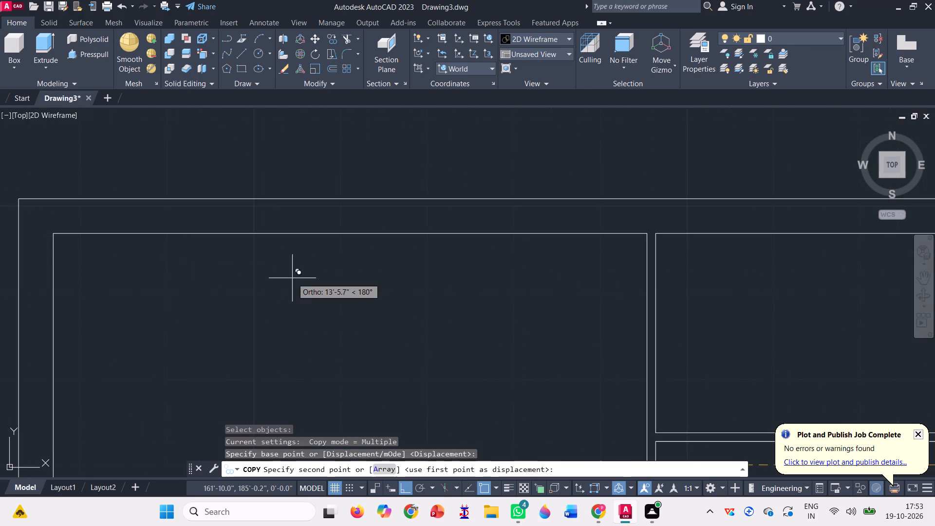
scroll(292, 278, down, 2)
key(F8)
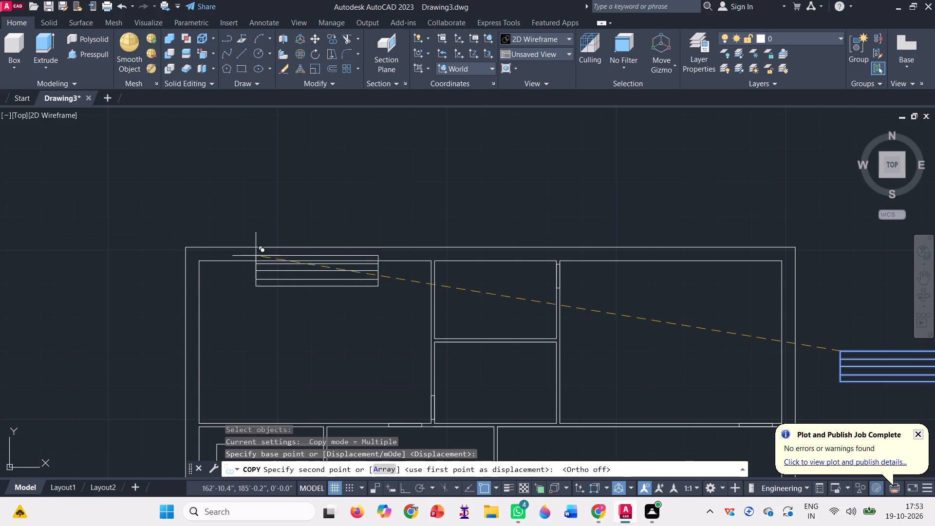
scroll(237, 248, up, 3)
click(237, 246)
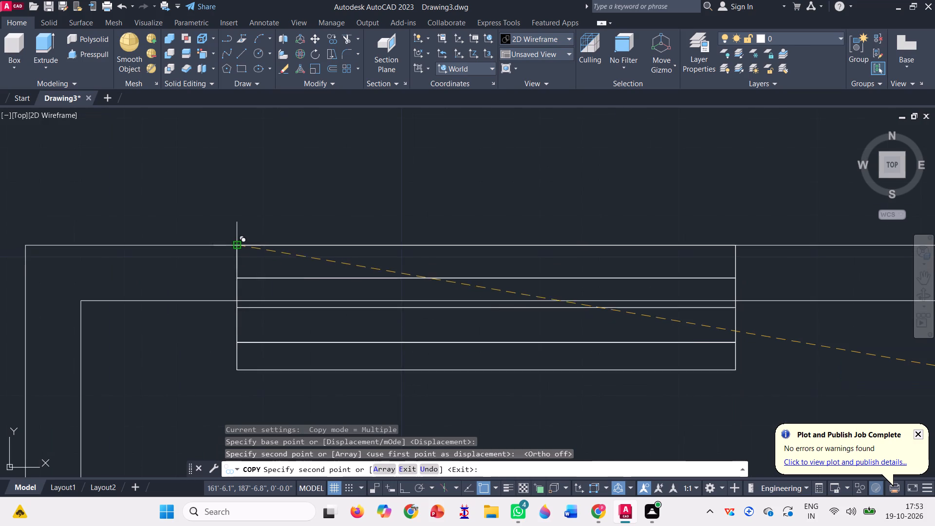
scroll(241, 266, down, 2)
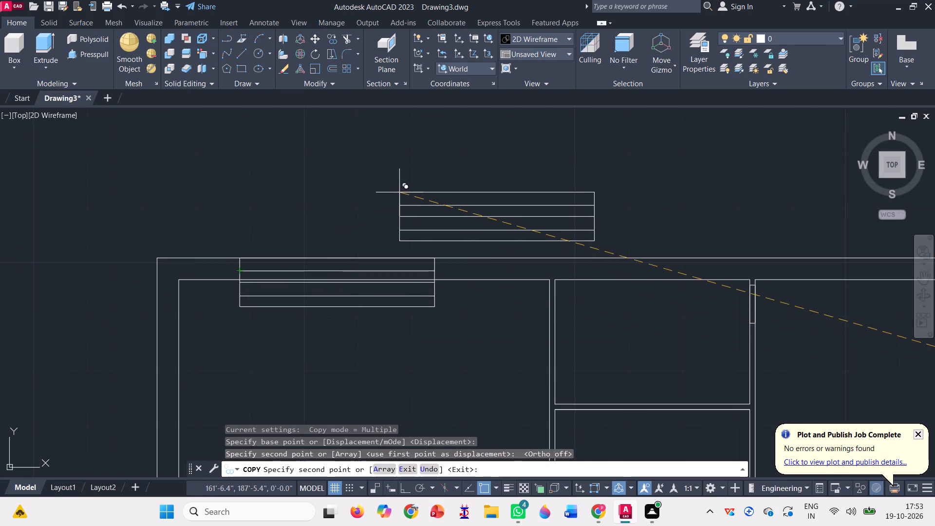
key(Escape)
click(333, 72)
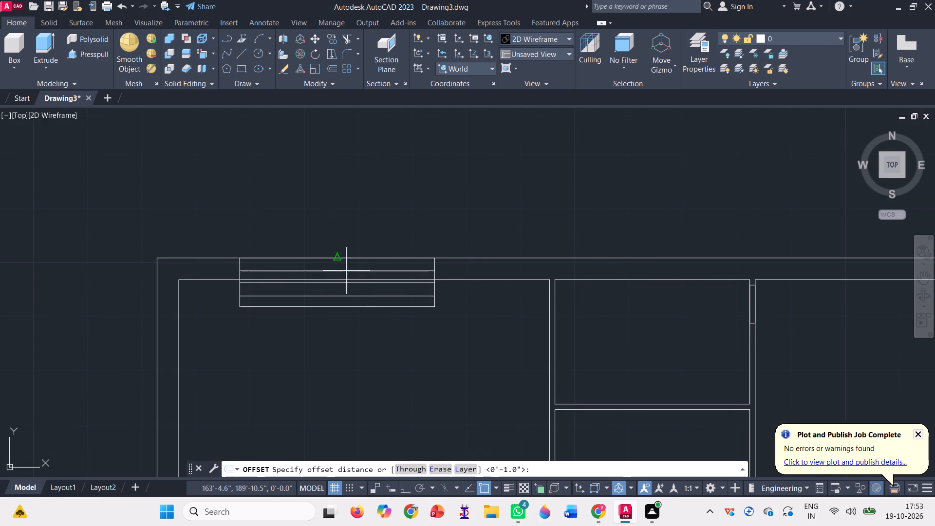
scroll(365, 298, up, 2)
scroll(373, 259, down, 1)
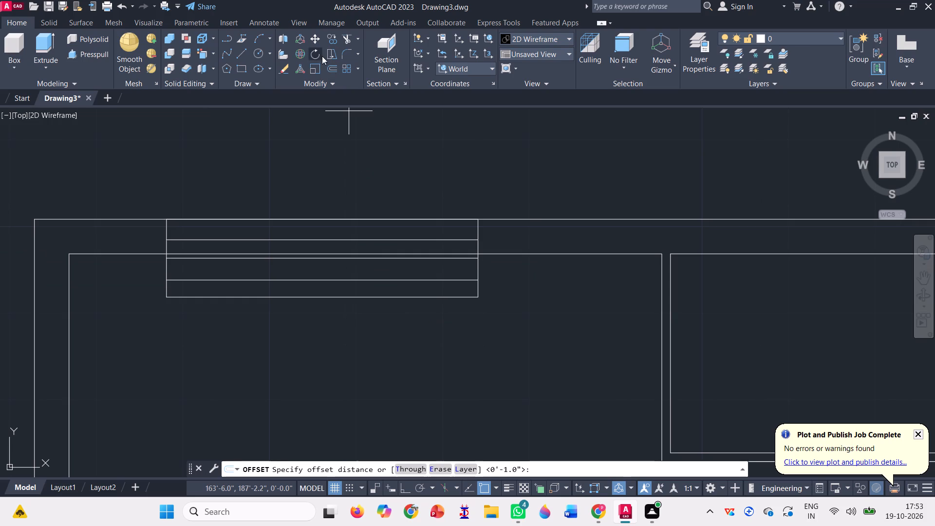
Scale the window symbol down from its upper-left corner until its depth roughly matches the thickness of the outer wall.
click(316, 72)
click(499, 314)
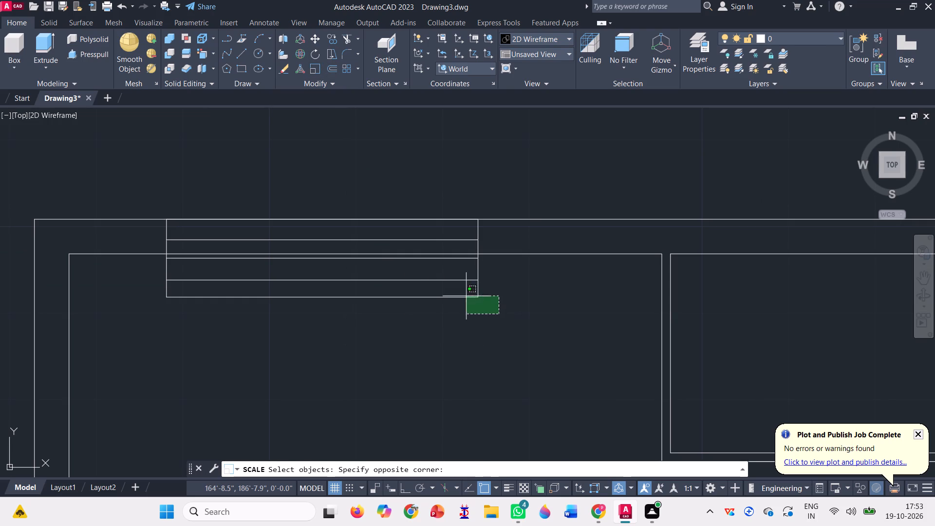
click(359, 259)
scroll(322, 252, up, 2)
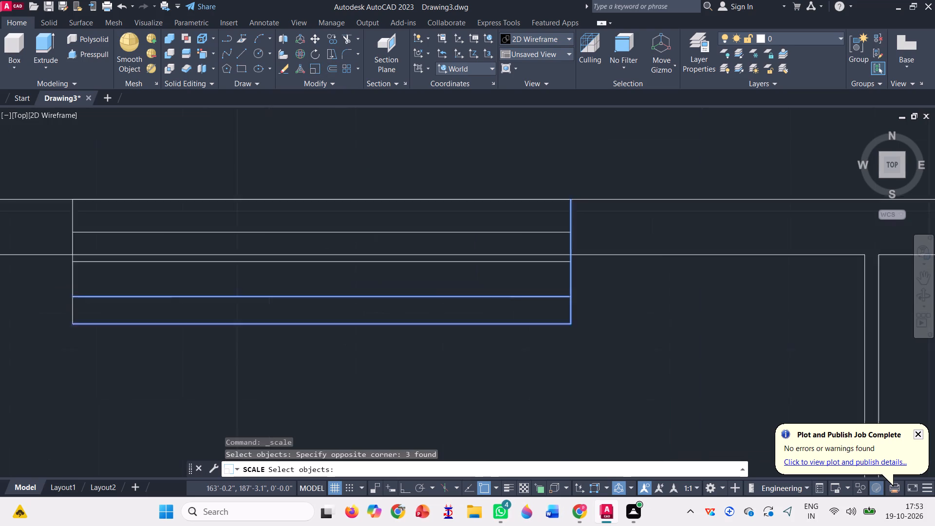
scroll(322, 251, up, 1)
click(335, 287)
click(318, 273)
scroll(318, 306, down, 2)
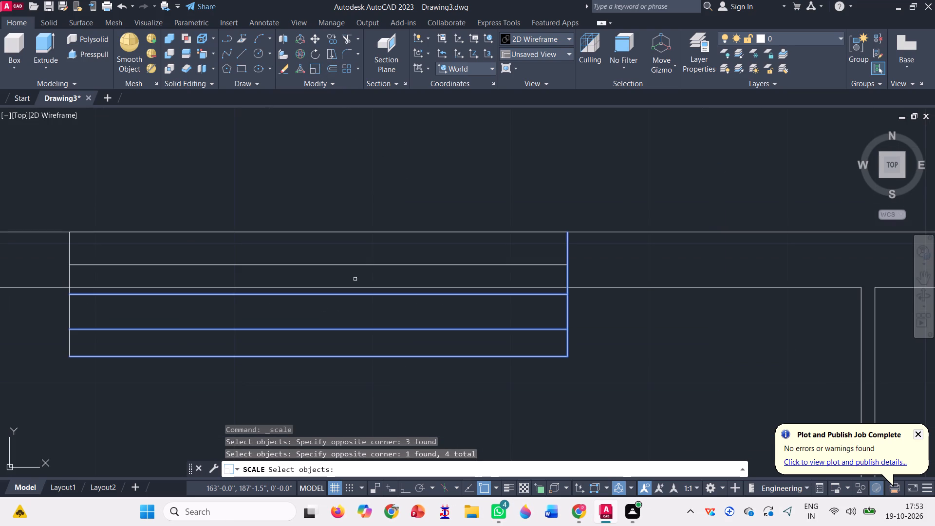
scroll(353, 271, up, 1)
click(353, 271)
click(279, 240)
scroll(542, 259, down, 2)
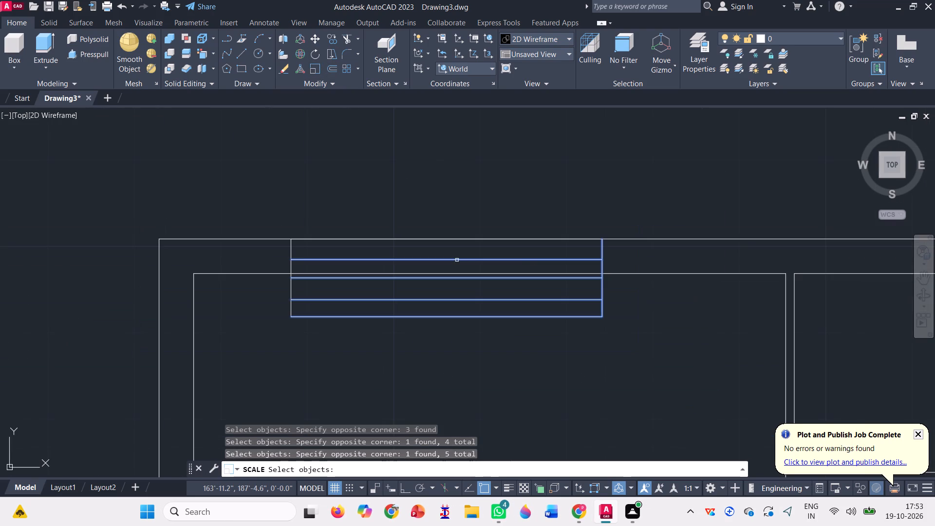
scroll(304, 294, up, 3)
click(289, 297)
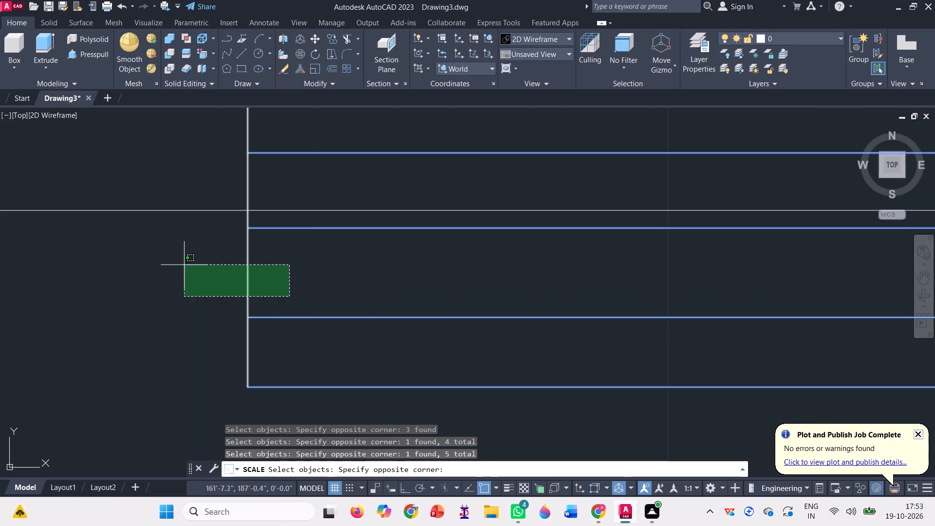
click(184, 264)
scroll(374, 320, down, 3)
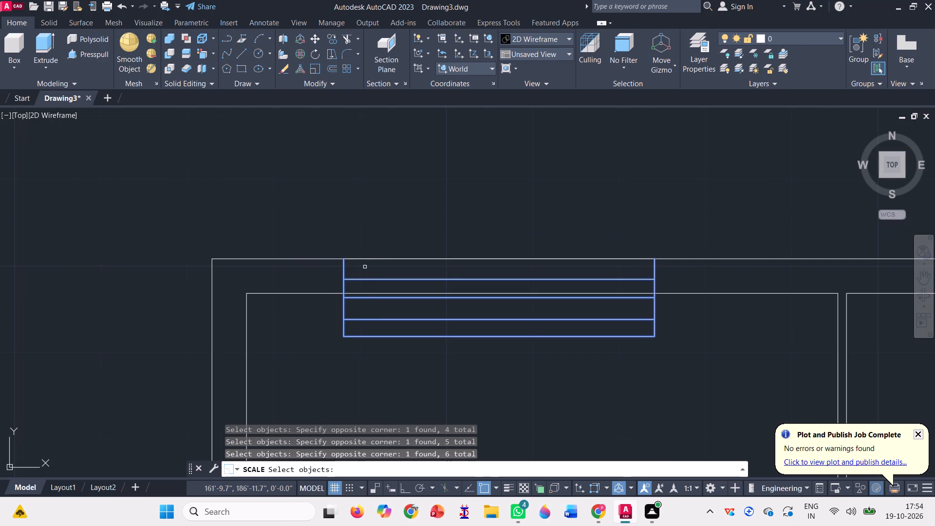
key(space)
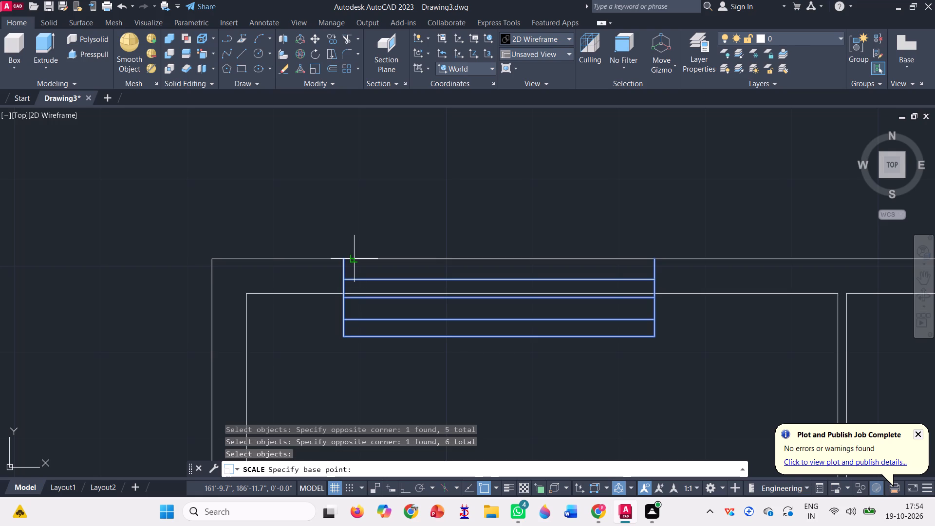
click(345, 257)
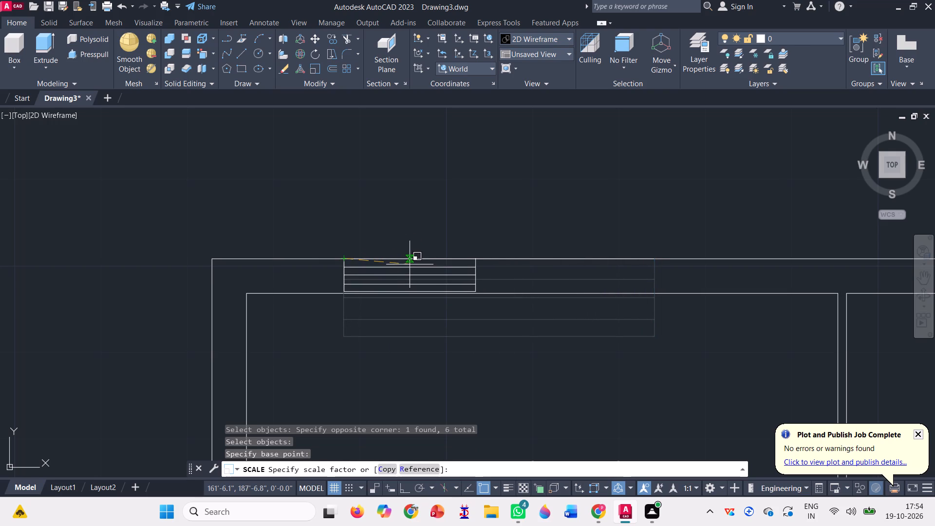
click(413, 268)
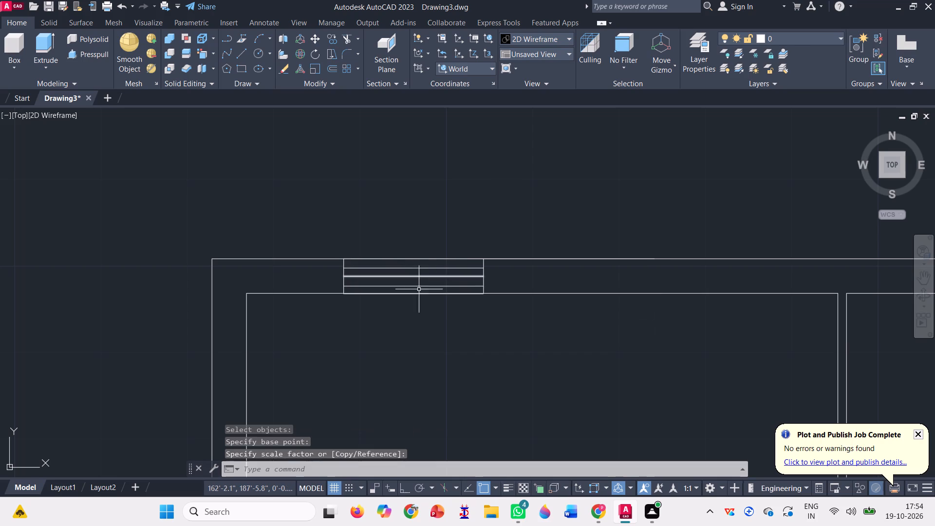
Trim away the window symbol's bottom line that lies just below the inner wall line.
scroll(487, 300, up, 3)
scroll(444, 270, down, 2)
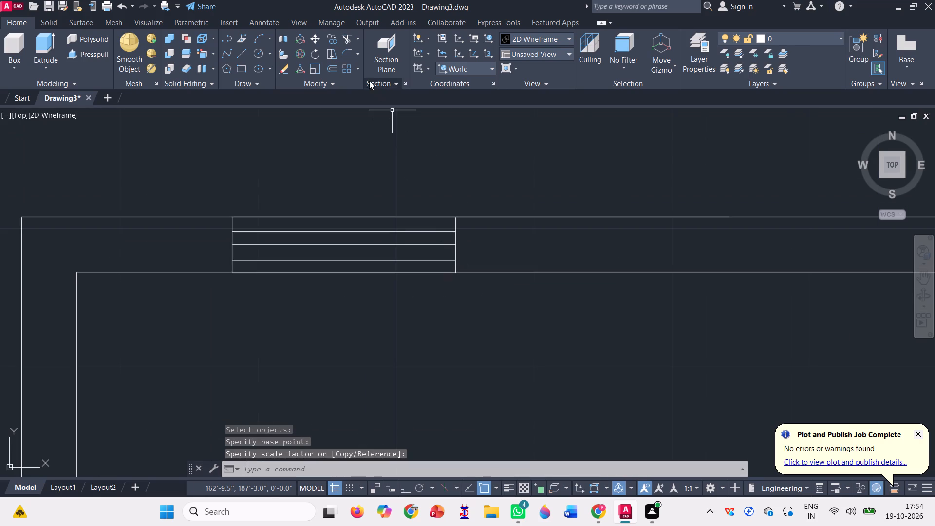
click(348, 37)
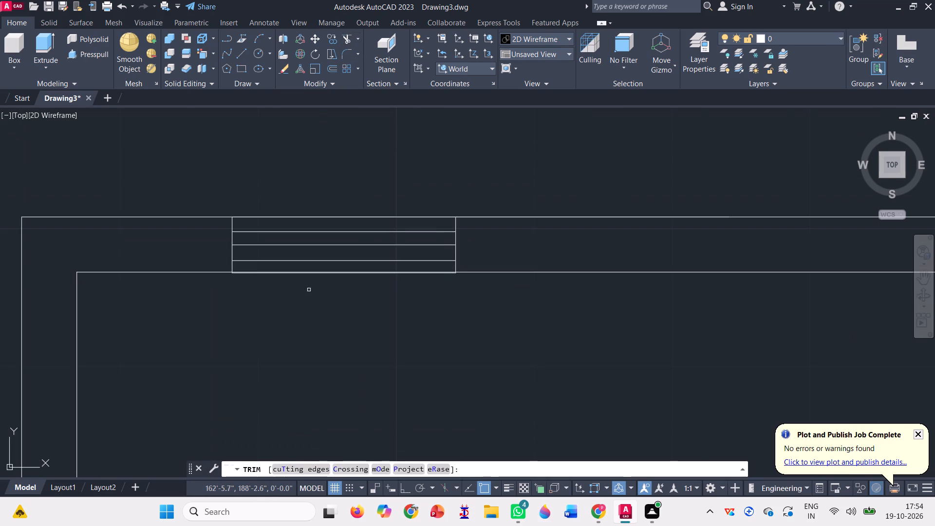
scroll(306, 274, up, 3)
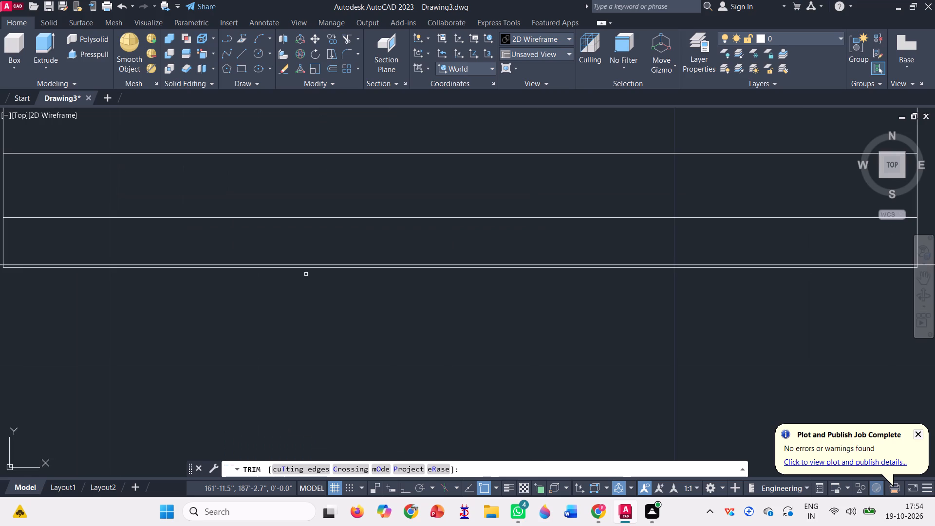
scroll(306, 274, up, 2)
click(303, 253)
click(340, 308)
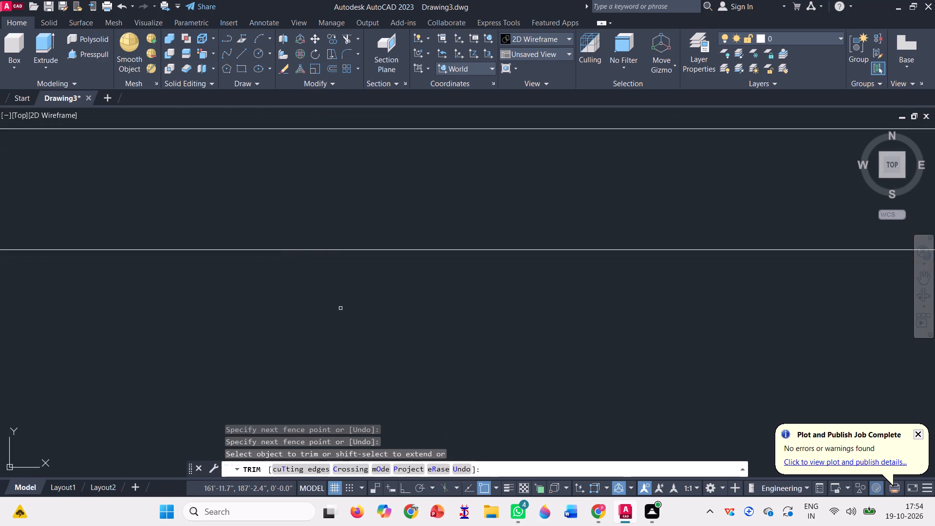
scroll(321, 322, down, 4)
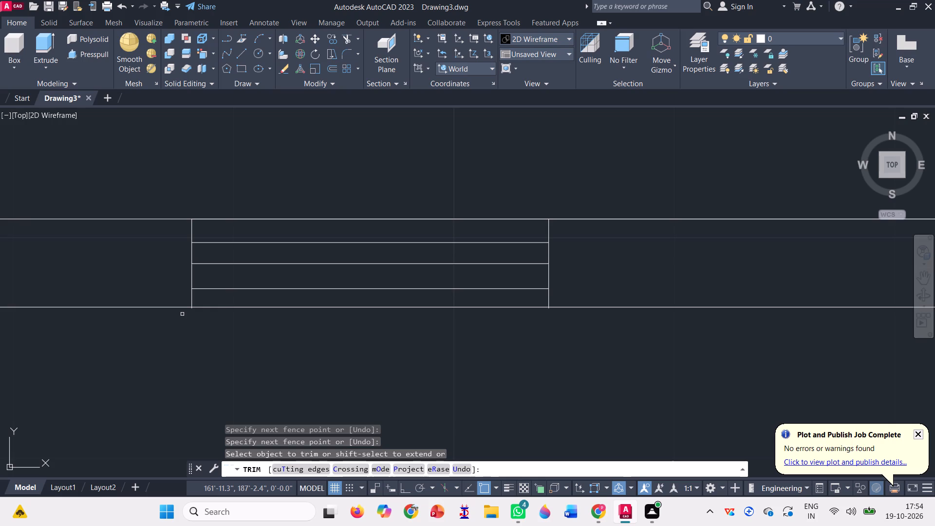
Trim the overhanging lower ends of the window symbol's two short sides back to the inner wall line.
scroll(190, 311, up, 4)
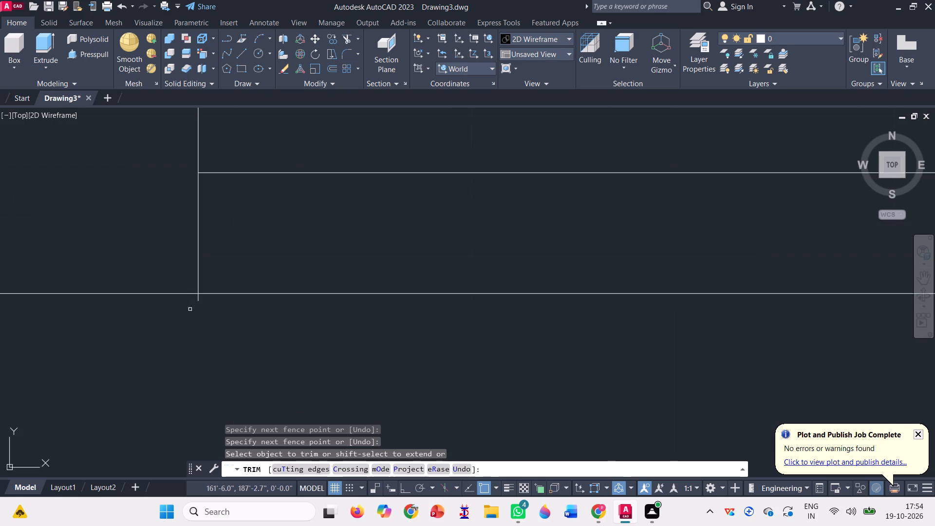
scroll(196, 292, up, 4)
click(201, 328)
click(232, 325)
scroll(181, 352, down, 6)
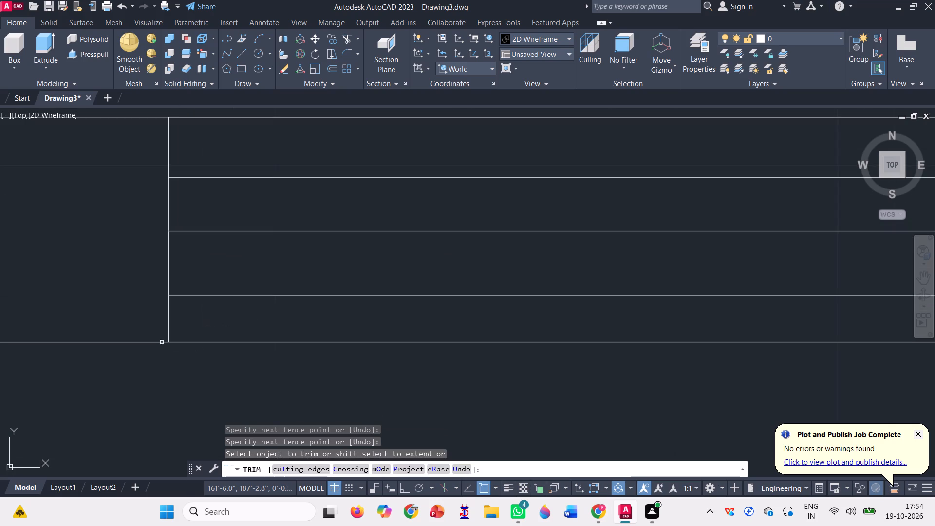
scroll(177, 301, down, 3)
scroll(403, 332, up, 1)
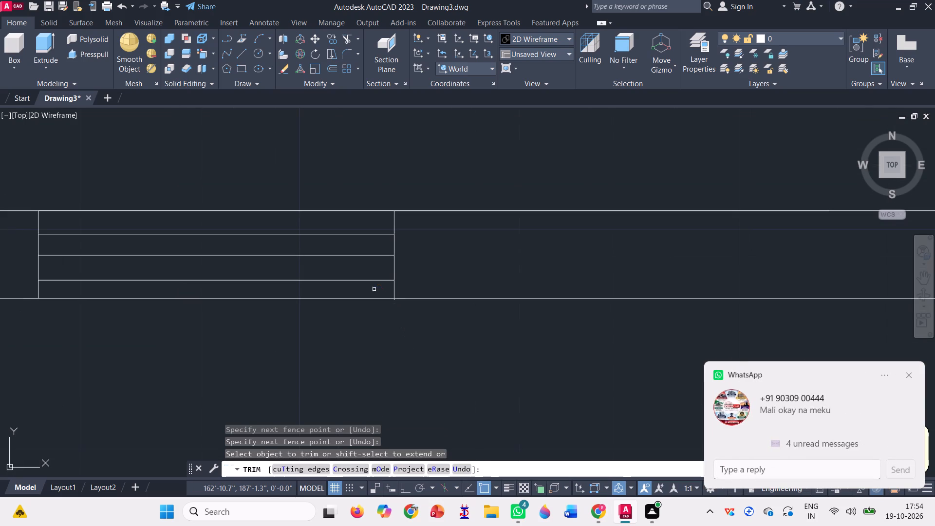
scroll(374, 289, up, 2)
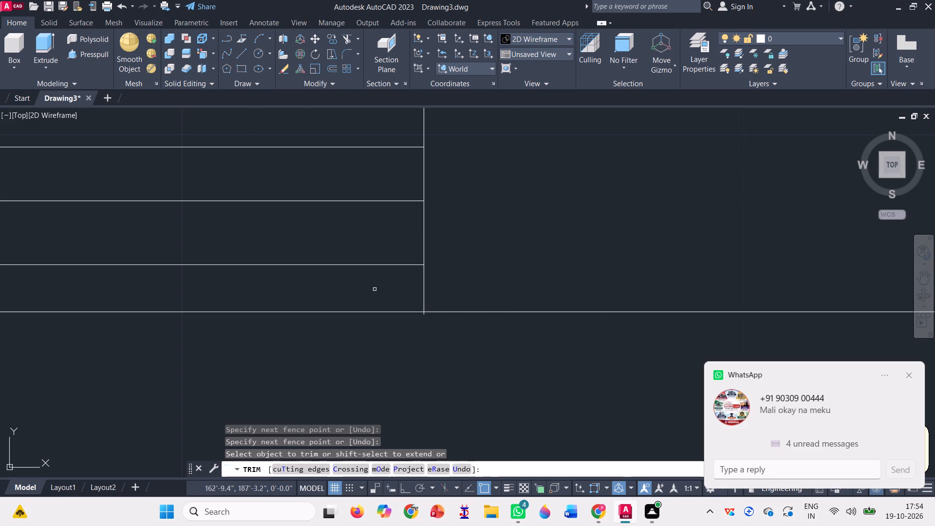
scroll(420, 318, up, 4)
click(422, 292)
click(522, 318)
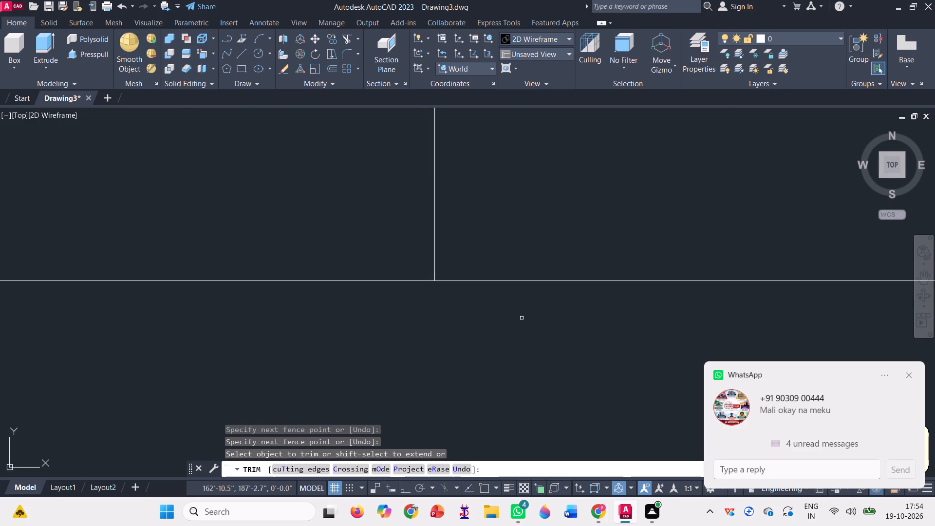
scroll(406, 371, down, 3)
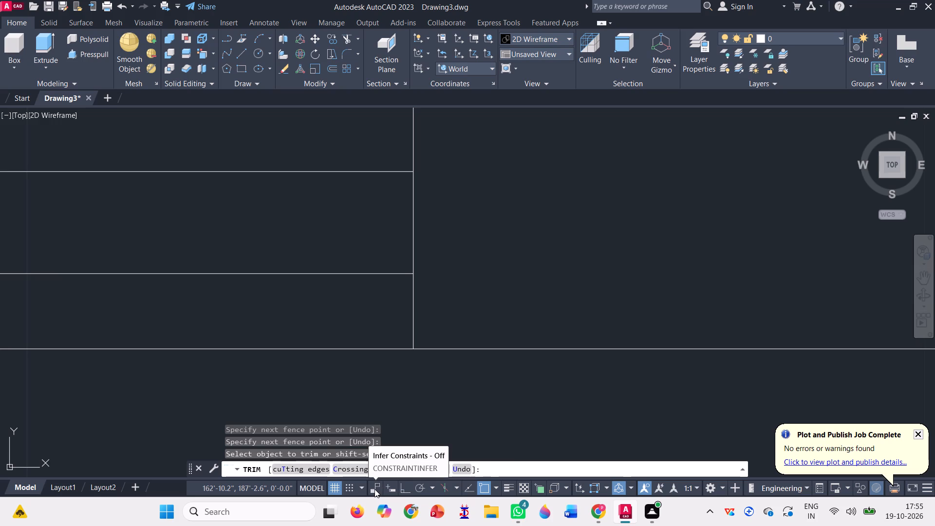
scroll(374, 489, down, 2)
key(Escape)
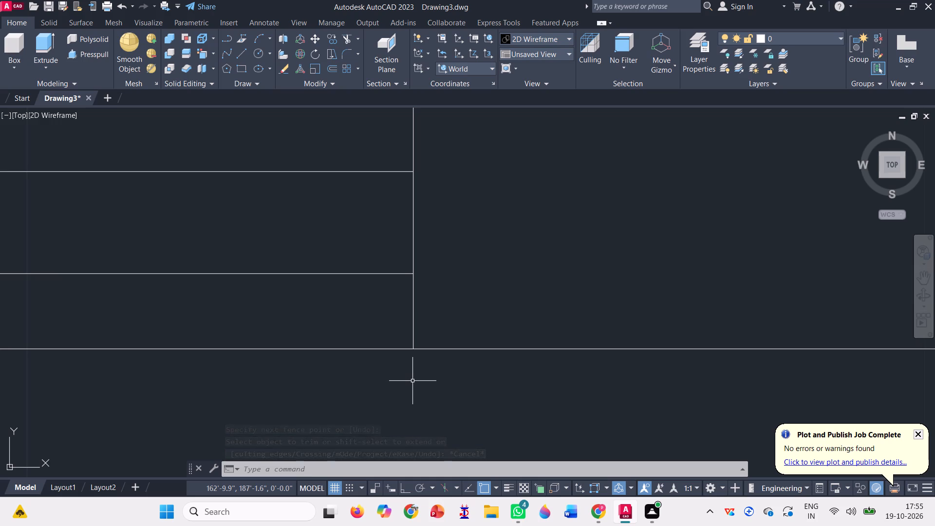
Copy the trimmed window symbol from its upper-left corner along the top outer wall to above the upper-right room.
scroll(412, 381, down, 1)
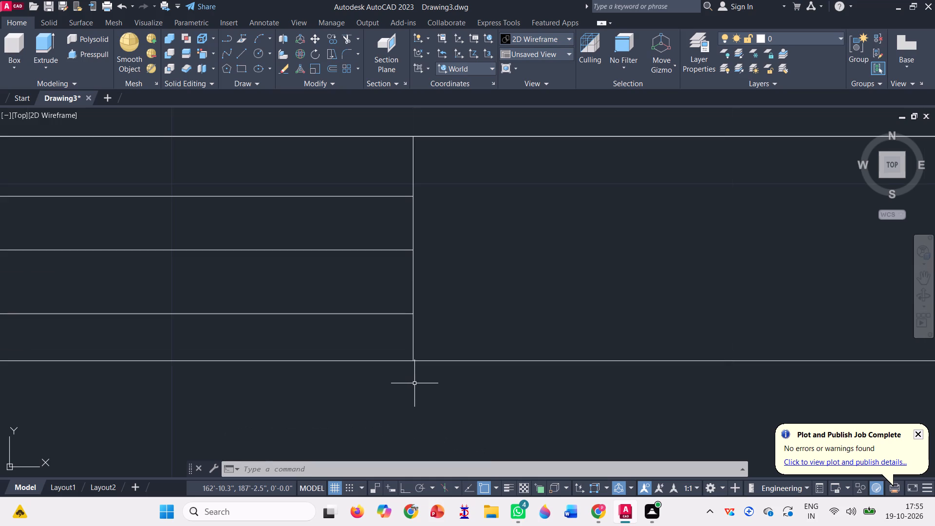
scroll(418, 385, down, 1)
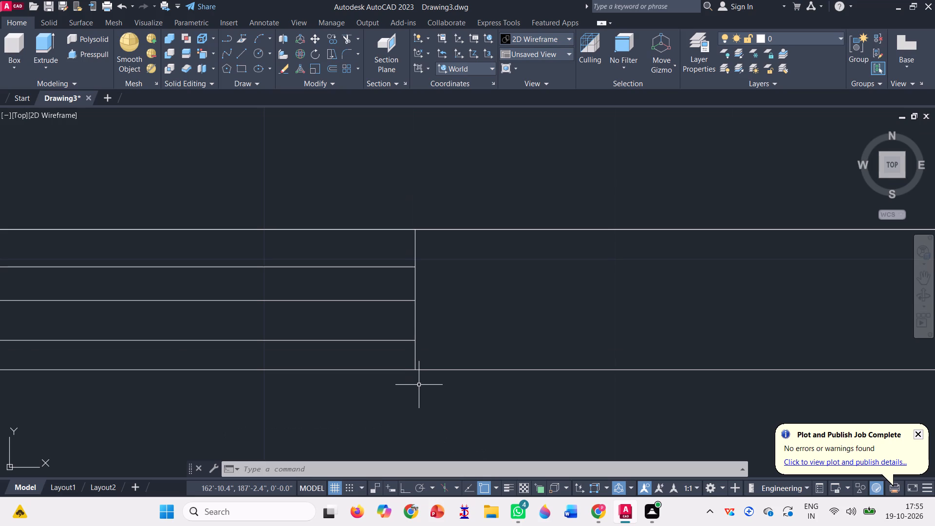
scroll(465, 383, down, 1)
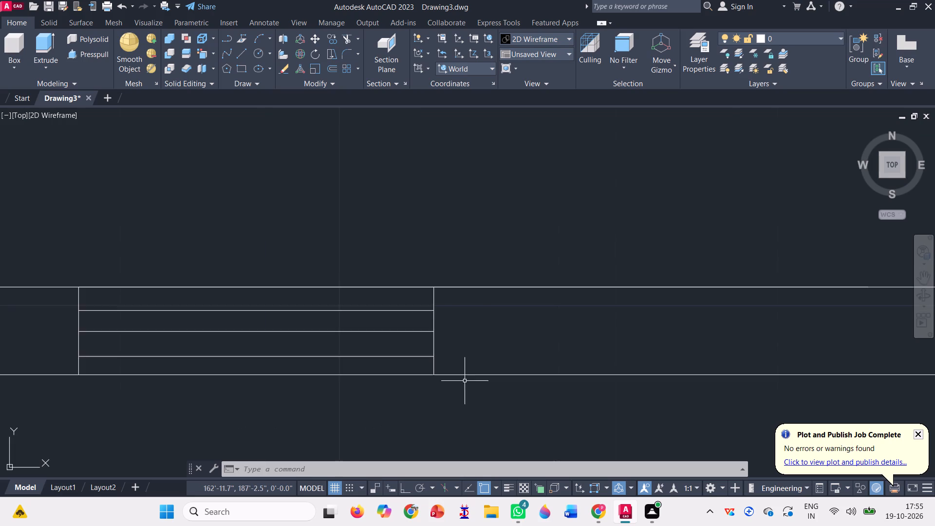
scroll(481, 325, down, 2)
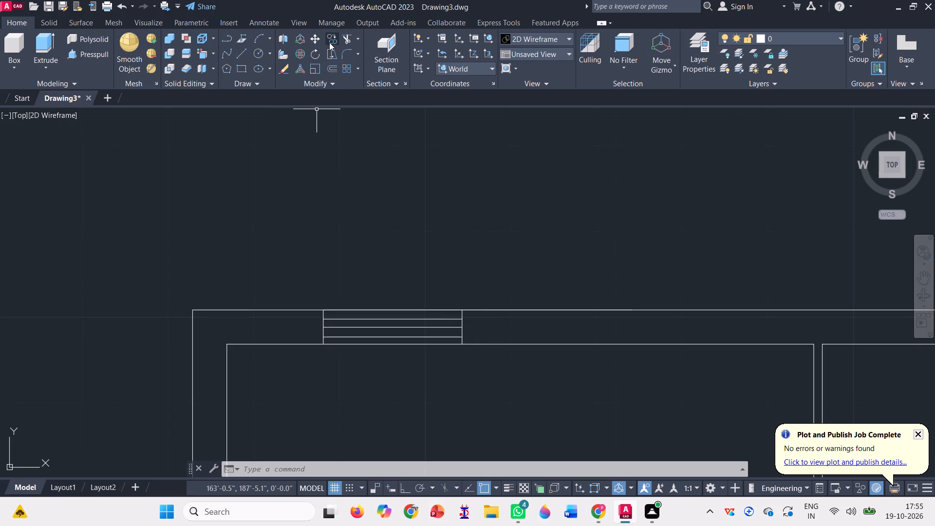
click(329, 41)
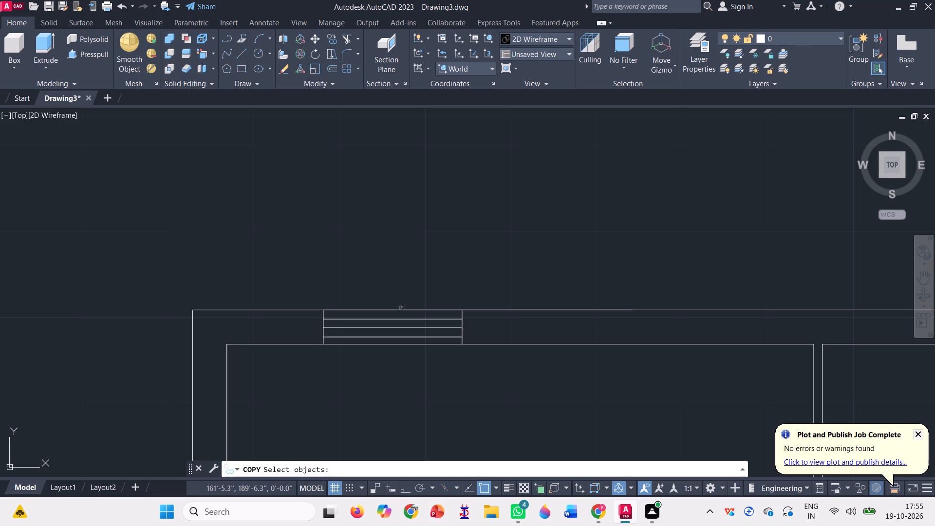
scroll(469, 329, up, 3)
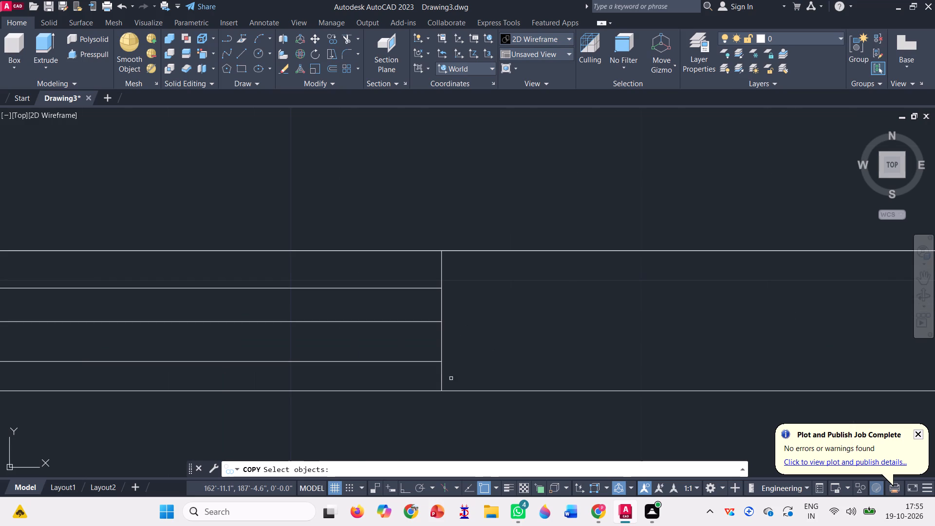
click(463, 374)
scroll(453, 346, down, 2)
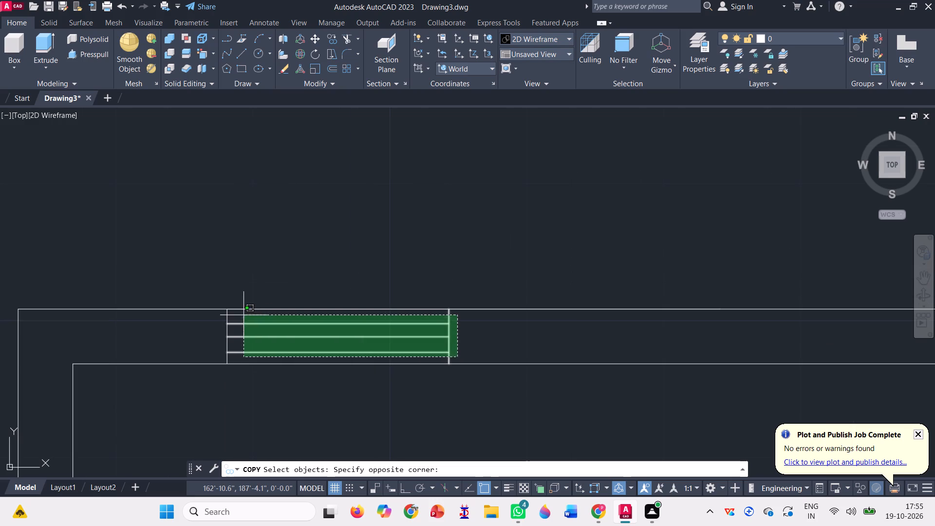
click(223, 318)
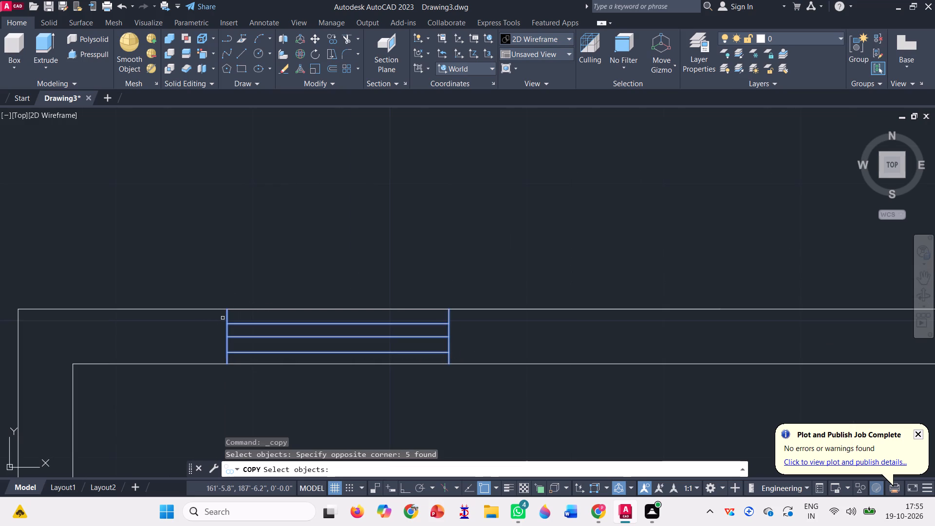
key(space)
click(225, 313)
scroll(206, 301, down, 2)
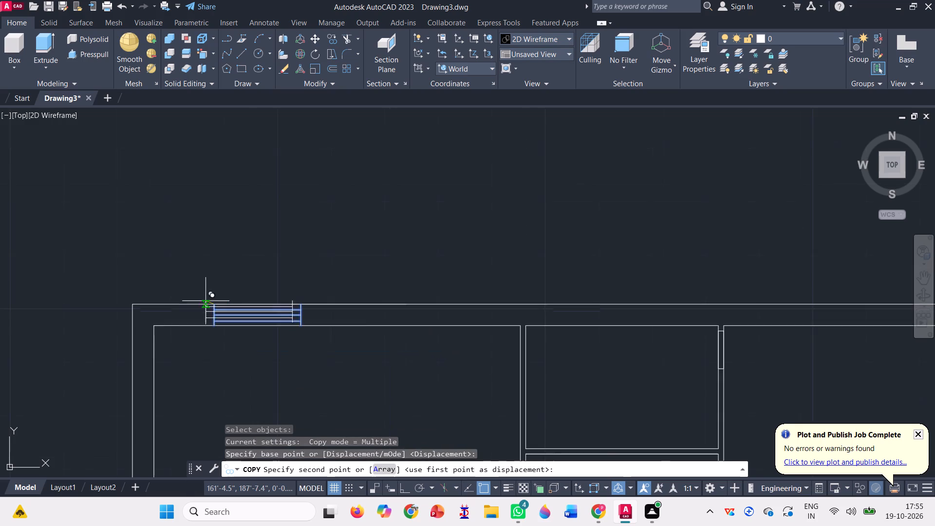
scroll(206, 301, down, 2)
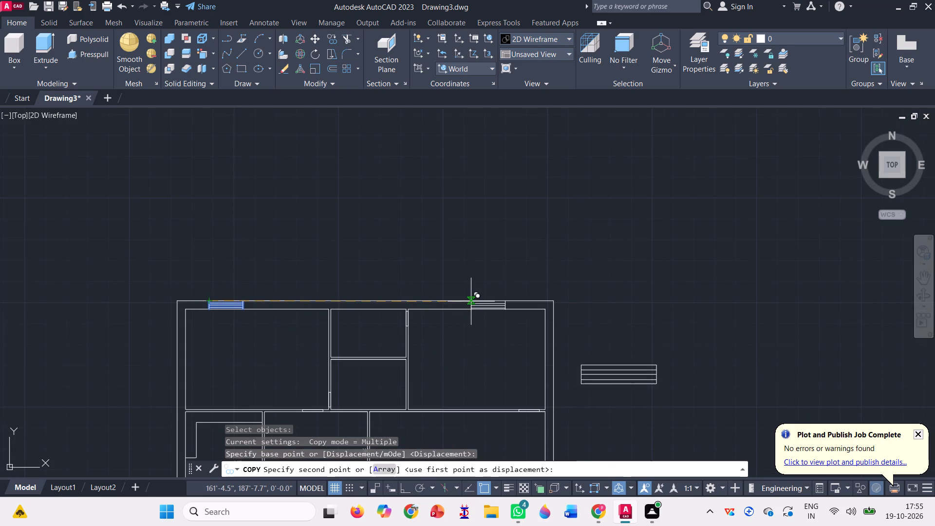
click(471, 301)
Draw a short line across the left outer wall, continuing the lower partition's bottom line to the outer wall line.
scroll(464, 266, down, 2)
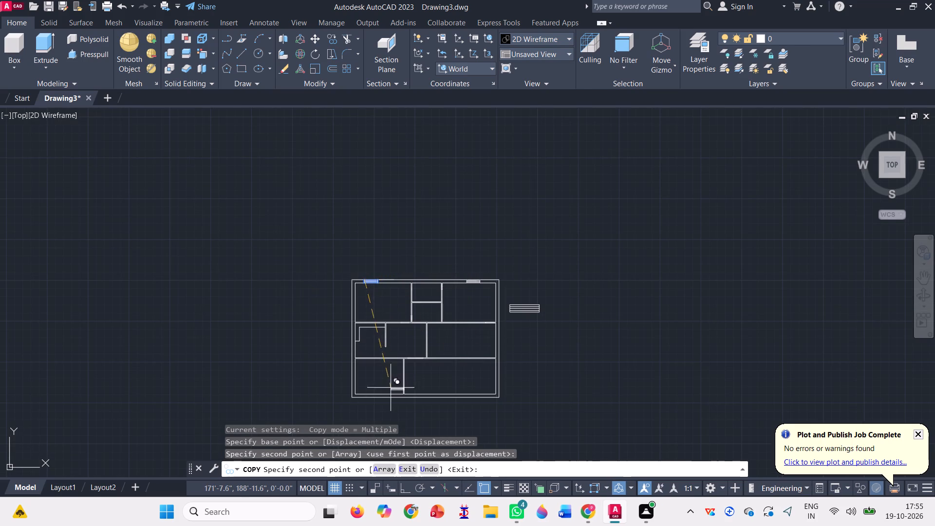
scroll(384, 400, up, 3)
scroll(369, 368, down, 2)
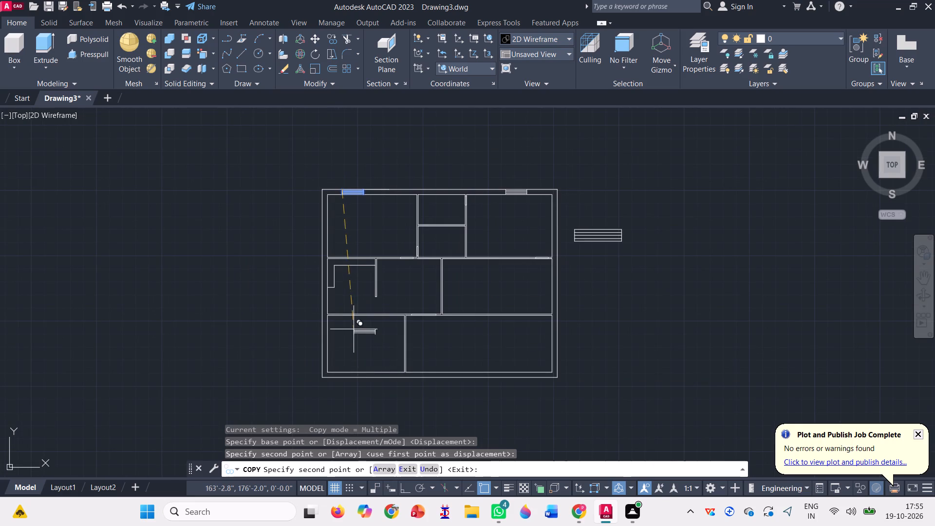
scroll(361, 309, up, 3)
key(space)
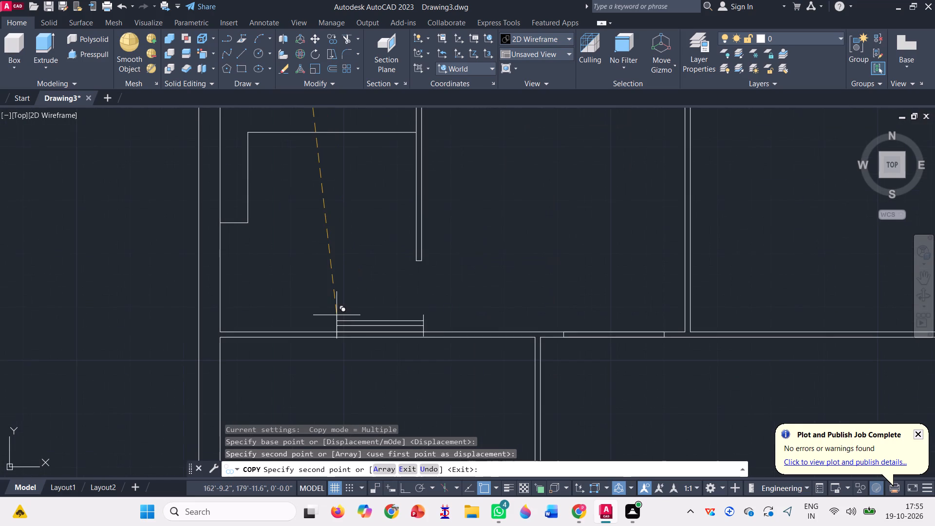
scroll(337, 315, down, 4)
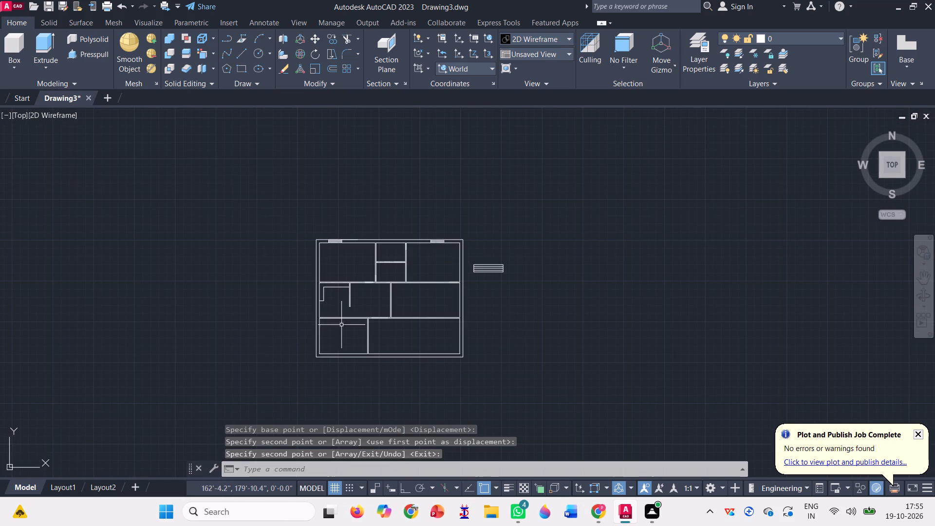
click(239, 54)
scroll(307, 306, up, 3)
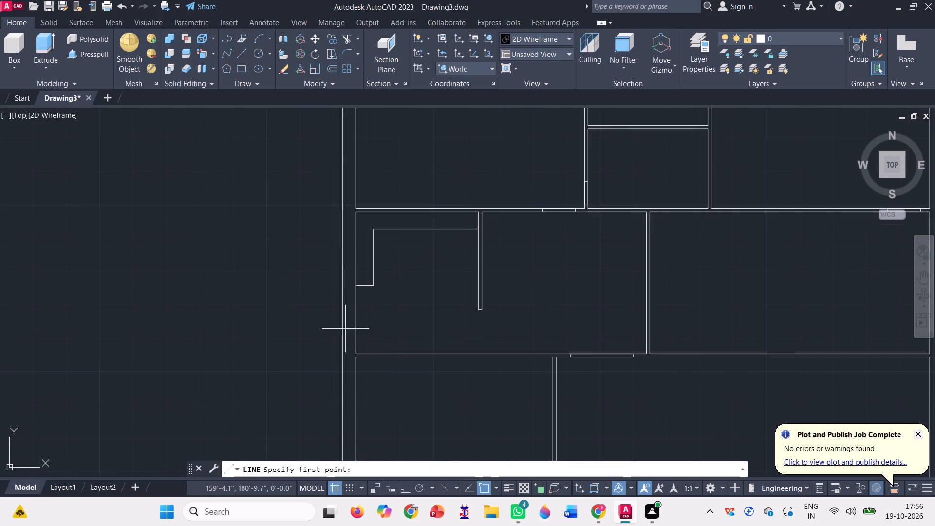
scroll(271, 255, down, 1)
scroll(337, 324, up, 1)
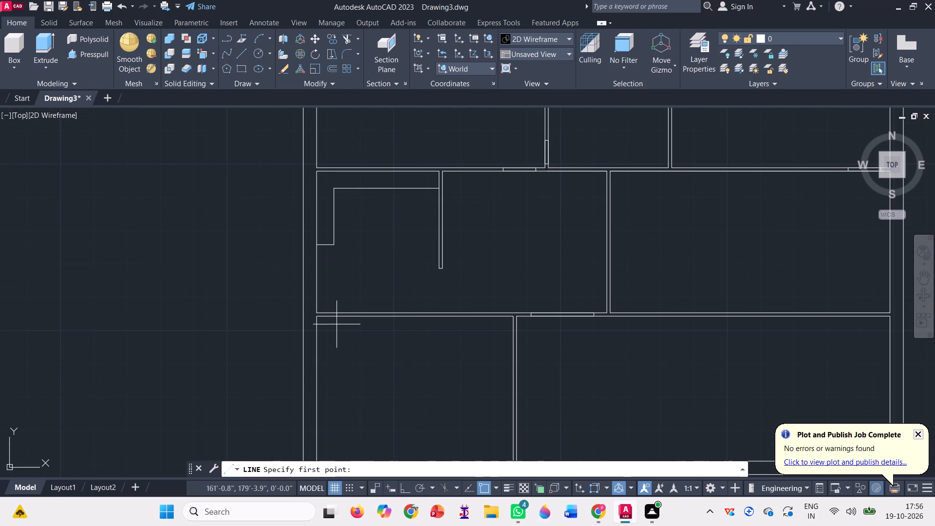
scroll(319, 325, up, 3)
click(303, 290)
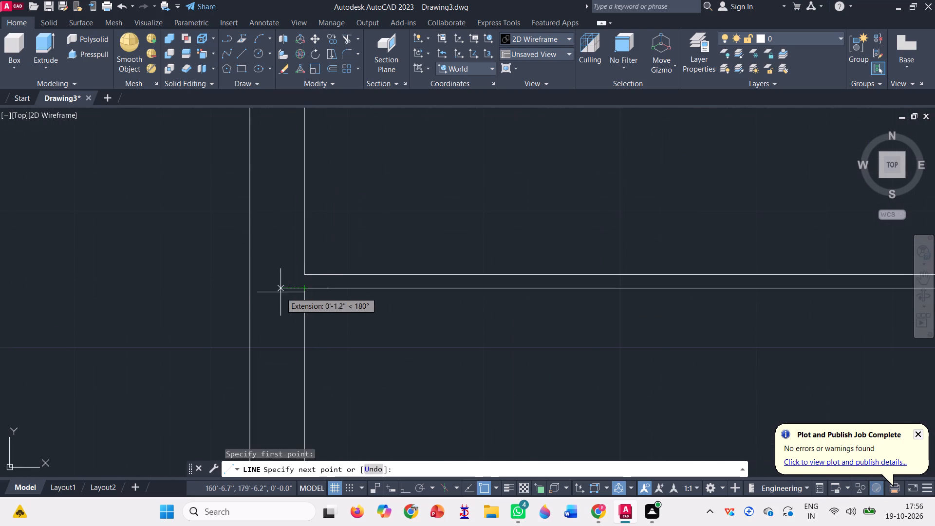
click(250, 289)
key(space)
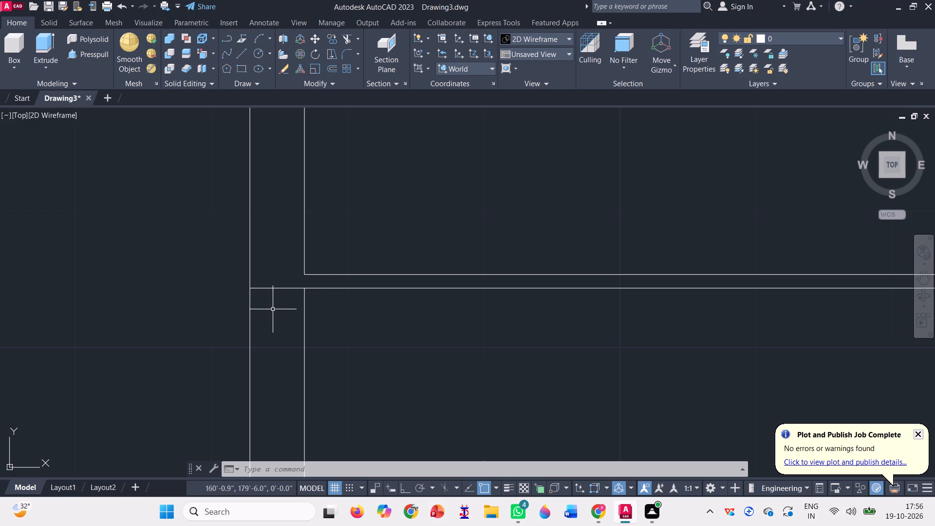
Draw a matching short line across the right outer wall from the lower partition's bottom line to the outer wall line.
key(l)
key(Return)
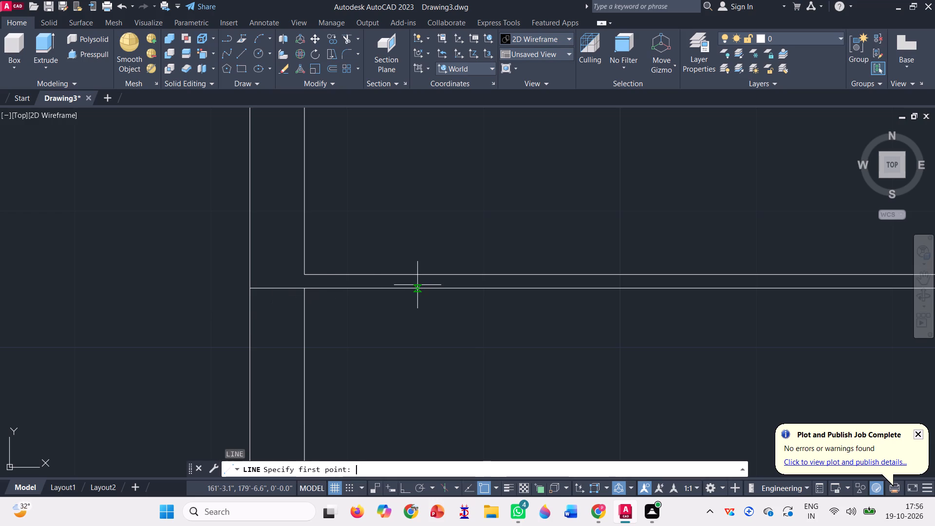
scroll(373, 288, down, 1)
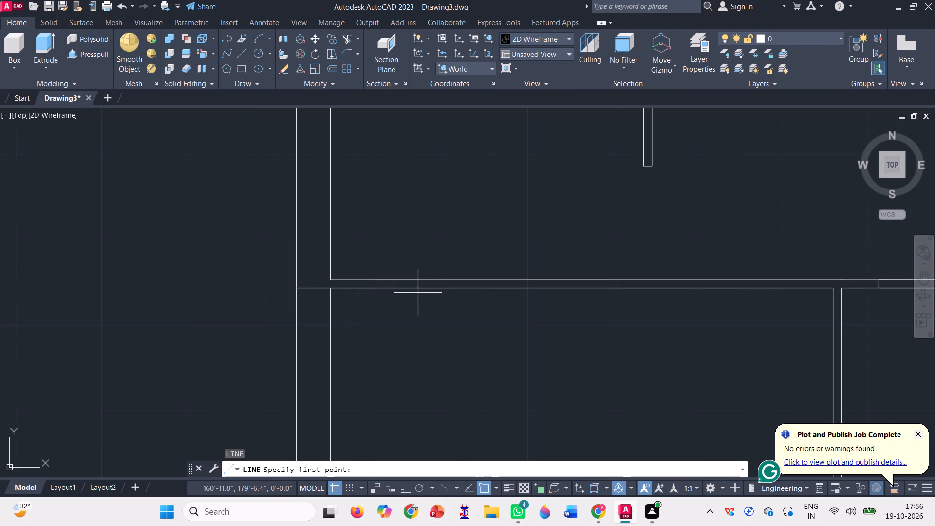
scroll(142, 249, down, 2)
scroll(818, 269, up, 4)
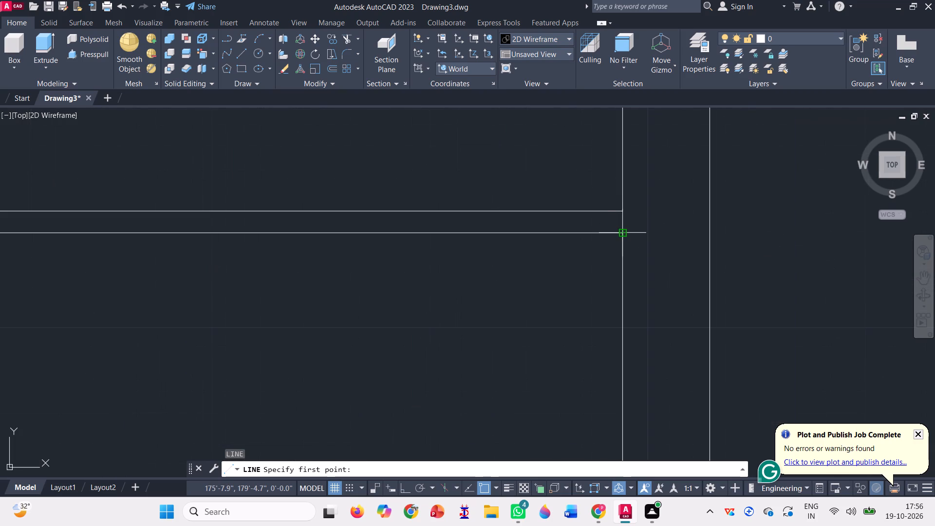
click(621, 230)
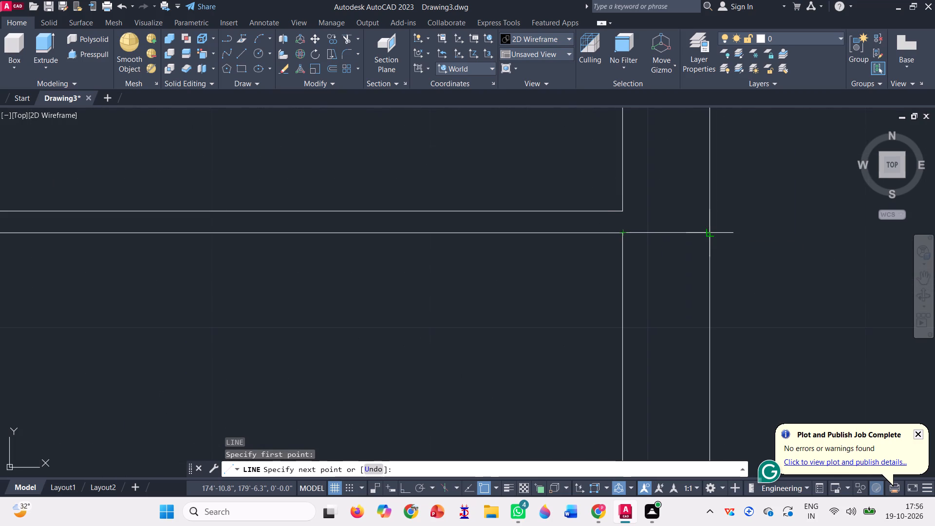
click(711, 234)
key(space)
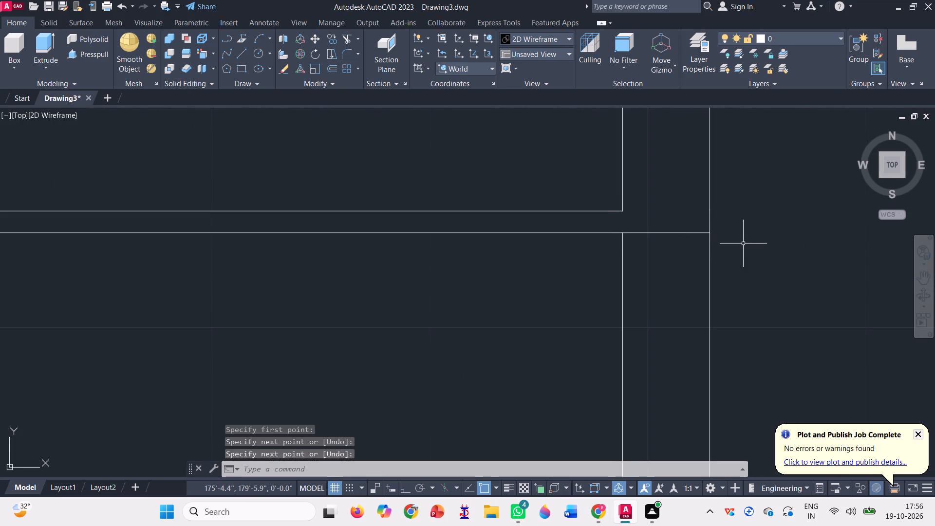
Trim away the inner and outer lines of the left outer wall alongside the lower-left room.
scroll(742, 244, down, 4)
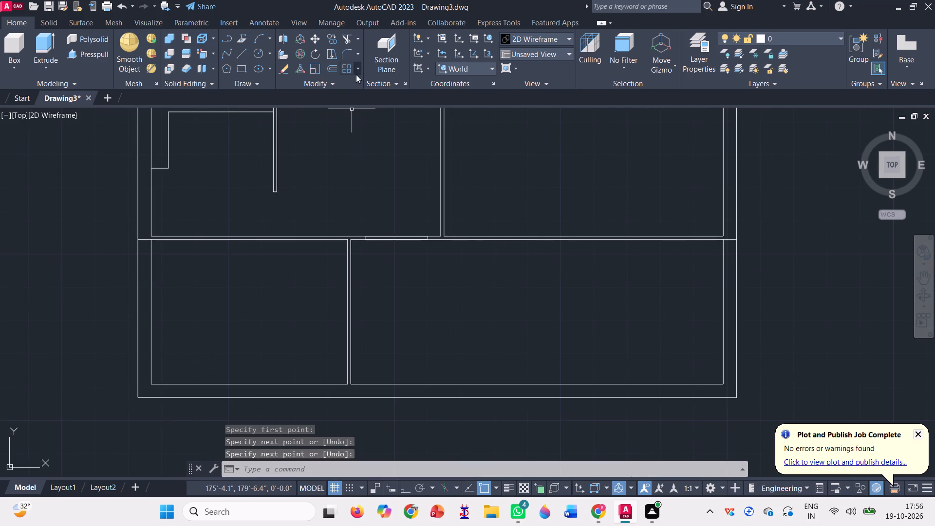
click(345, 39)
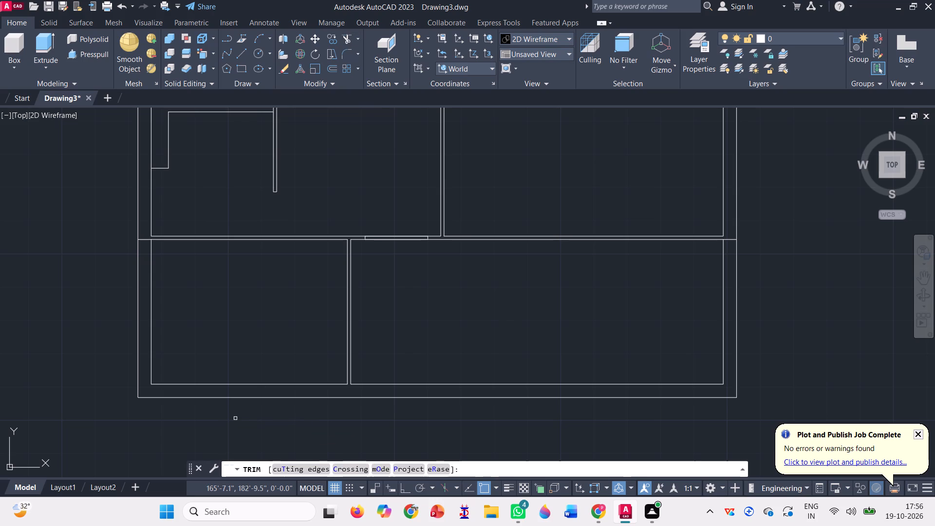
click(173, 319)
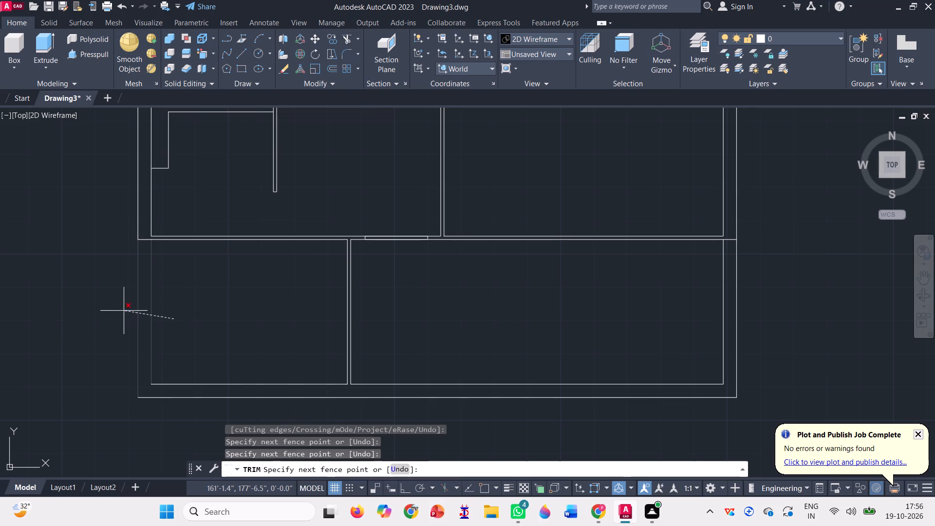
click(76, 315)
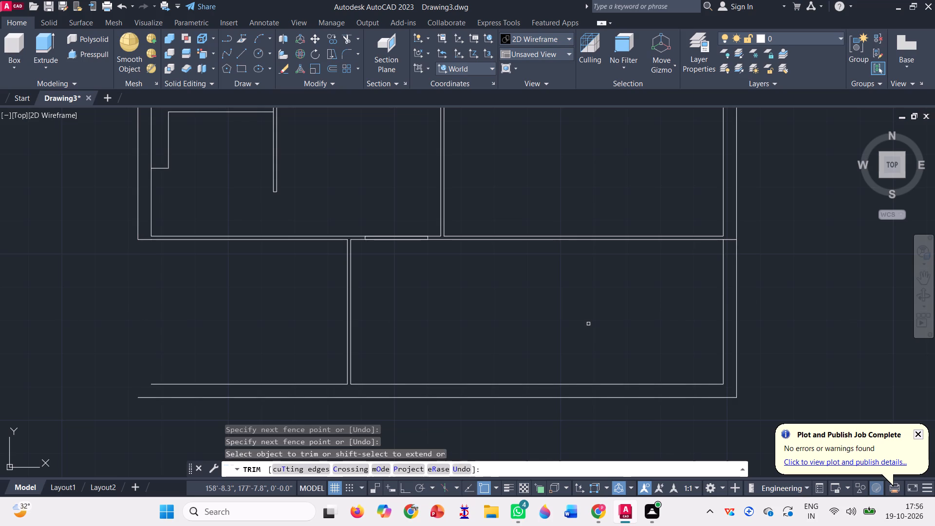
key(Escape)
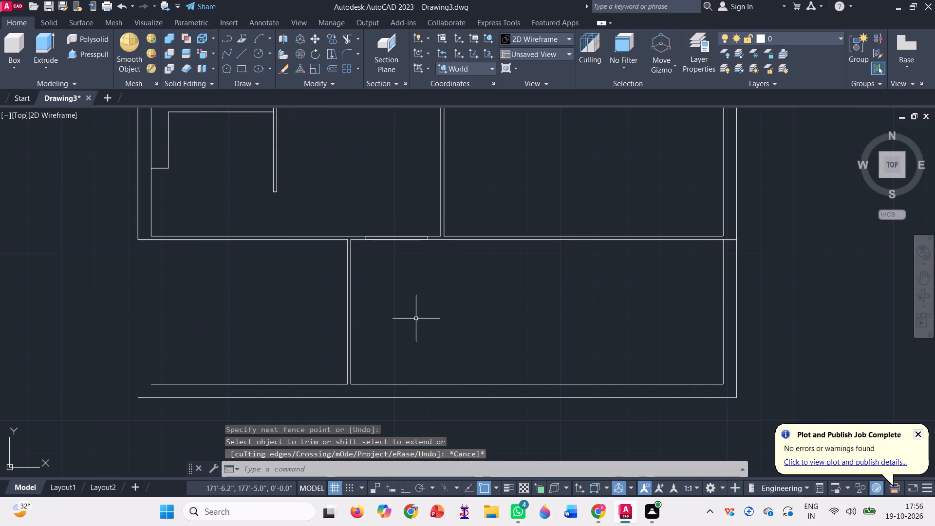
Copy the lower-left room's bottom wall lines from their inner left corner up to the inner left corner of the room above.
click(331, 35)
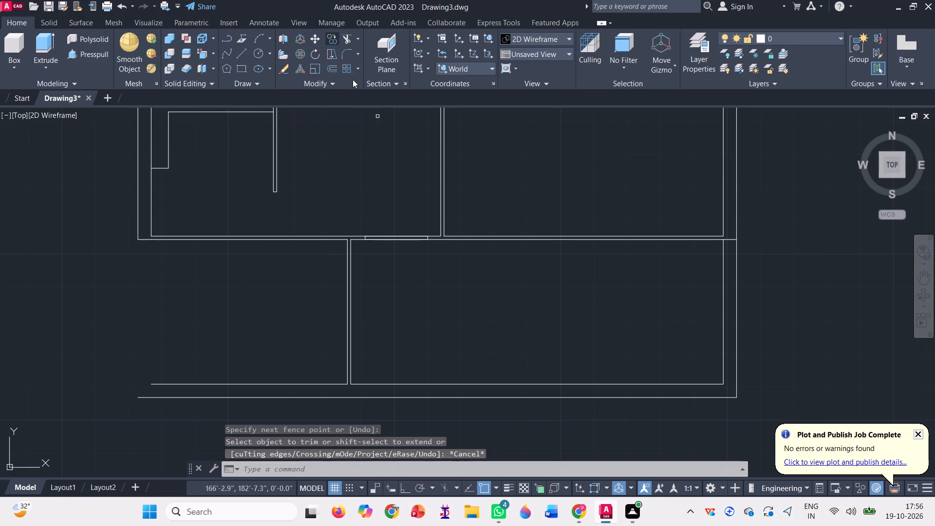
click(317, 405)
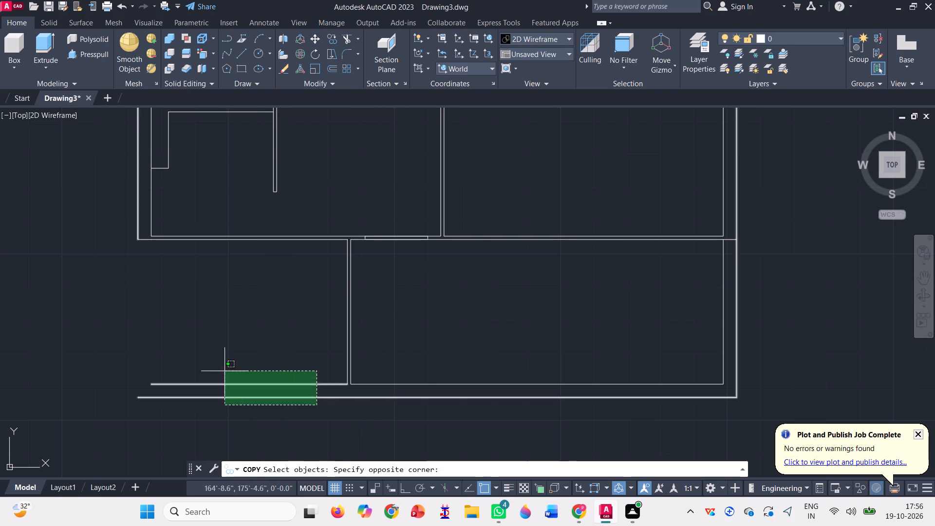
click(176, 354)
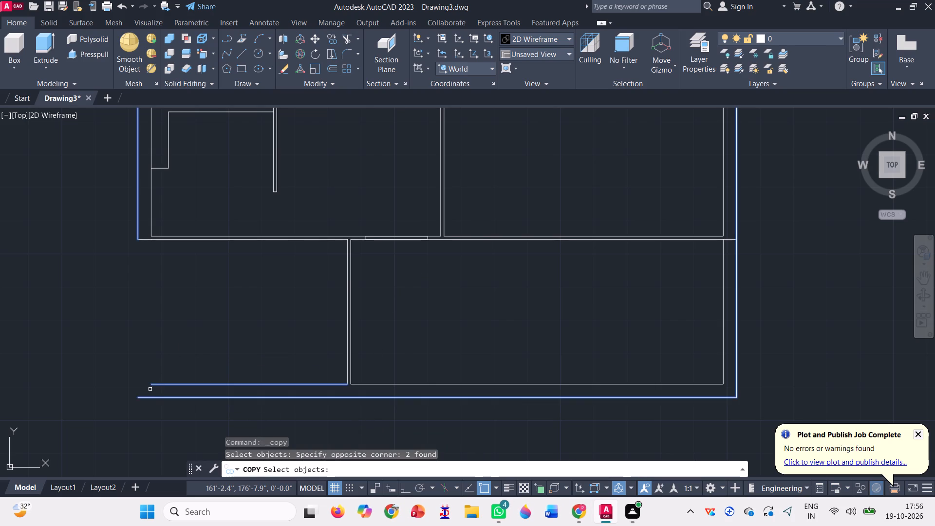
key(space)
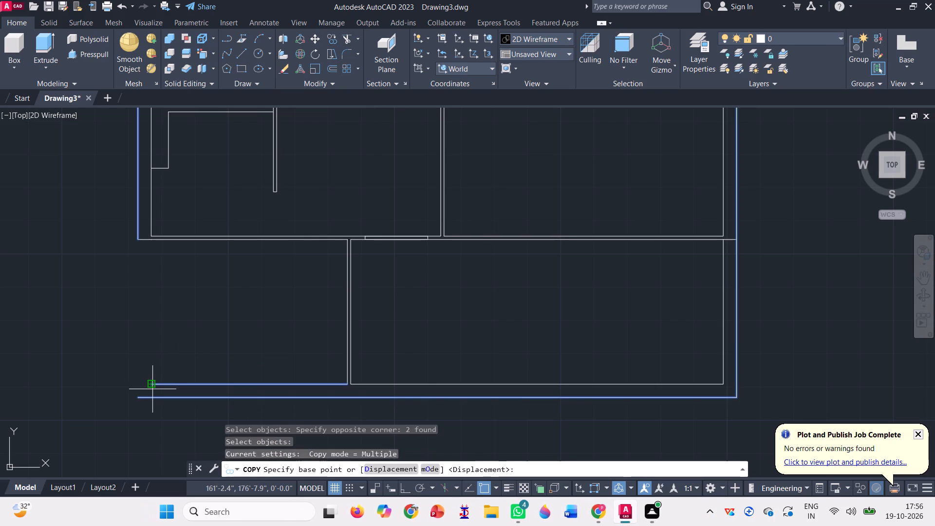
click(152, 387)
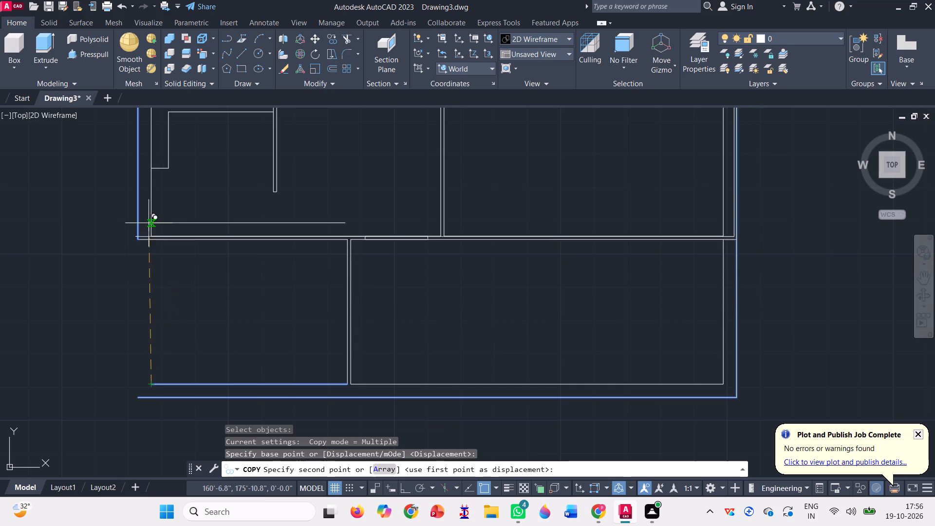
scroll(155, 228, up, 3)
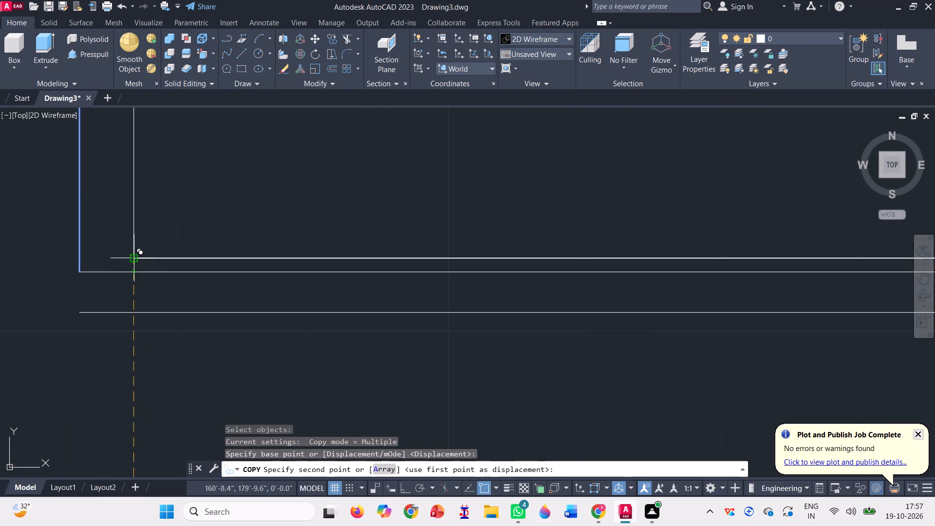
click(132, 257)
scroll(165, 282, down, 7)
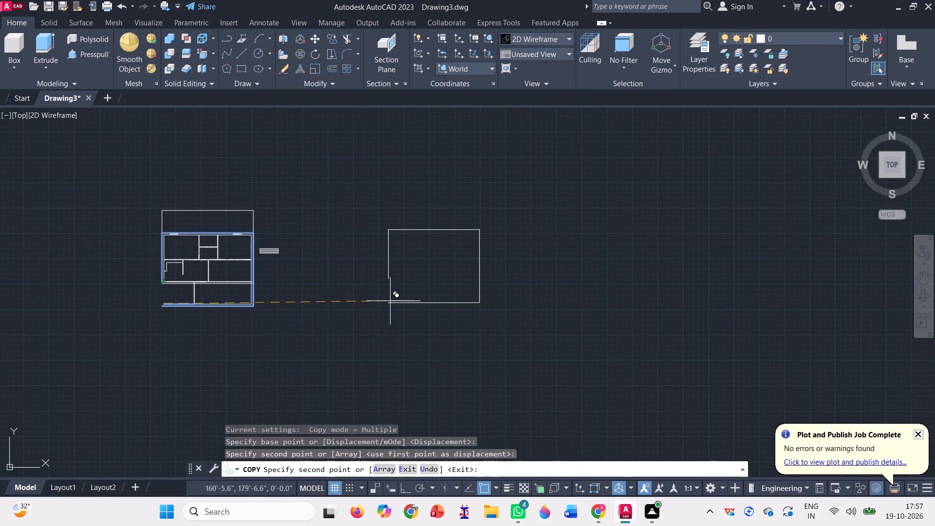
key(space)
Trim away the copied outline's left, top and right lines that project above the plan's top outer wall.
scroll(149, 188, up, 2)
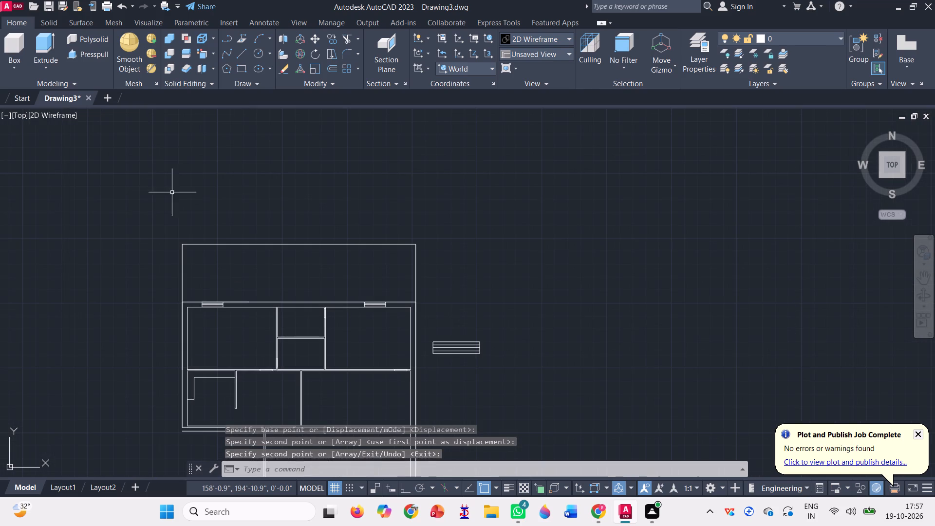
click(347, 39)
click(195, 278)
click(142, 255)
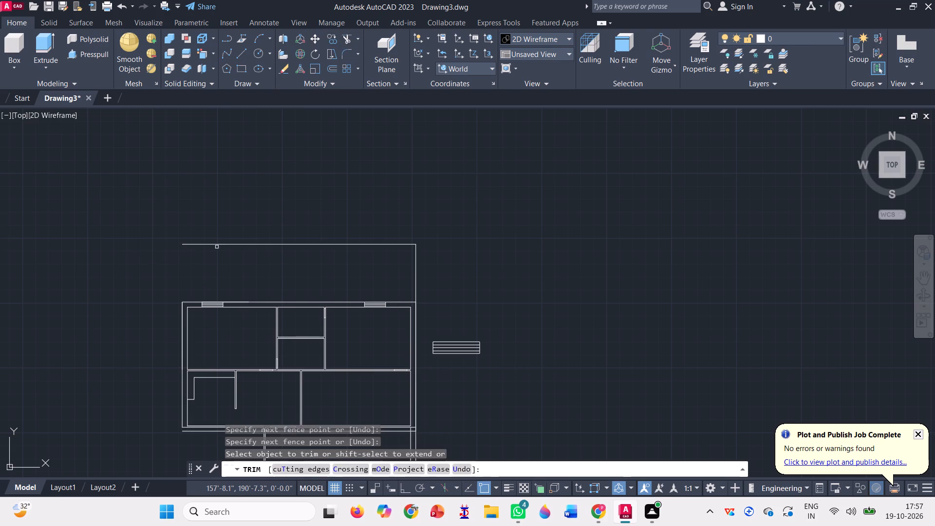
click(236, 260)
click(257, 222)
click(411, 270)
click(454, 266)
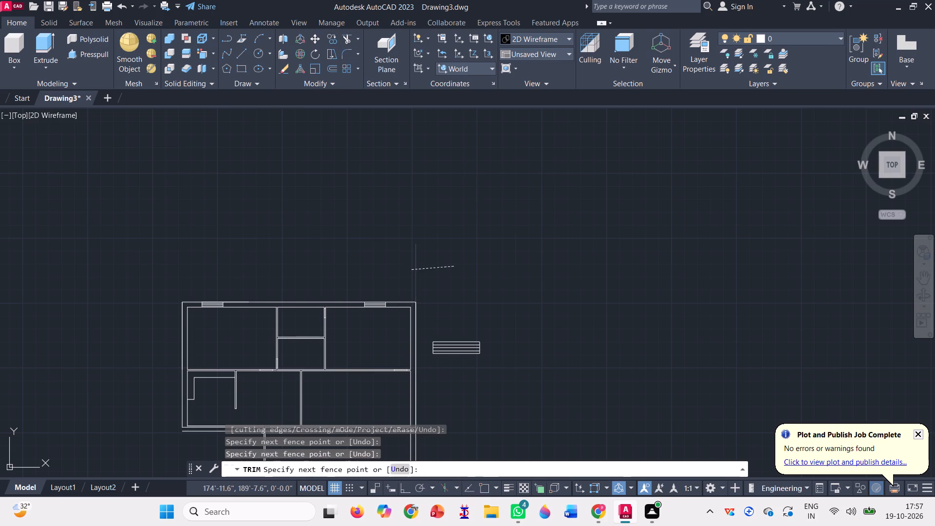
Trim away the overlapping copied outline lines along the left and right outer walls of the upper rooms.
scroll(396, 197, down, 2)
scroll(332, 293, up, 3)
scroll(255, 242, up, 2)
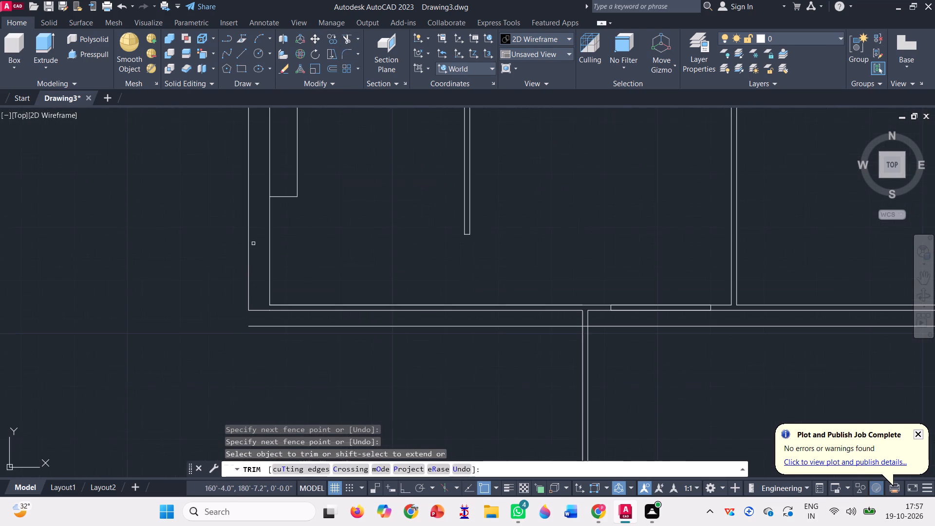
scroll(234, 321, down, 1)
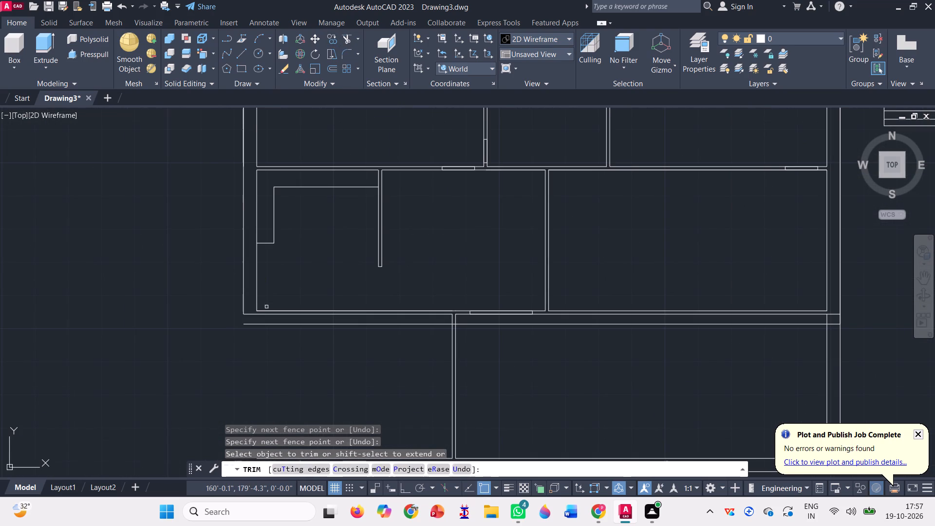
scroll(253, 318, down, 1)
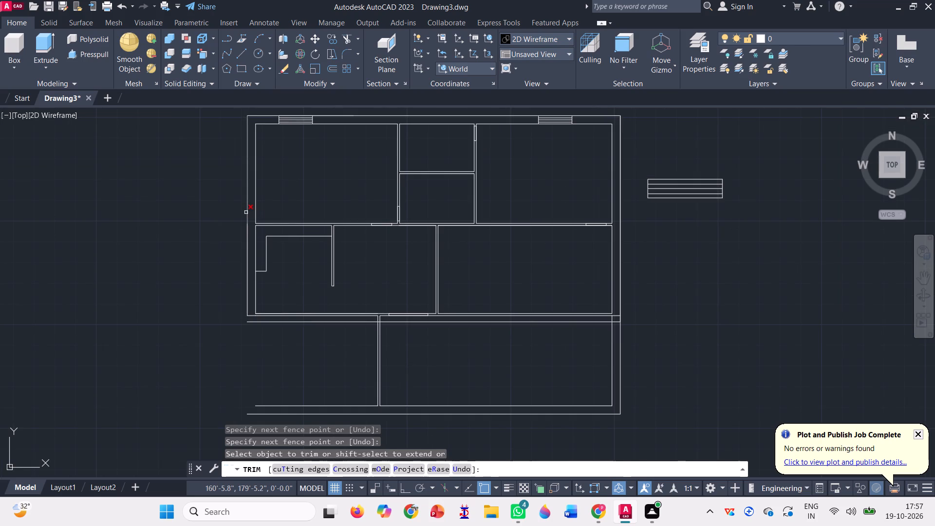
click(245, 212)
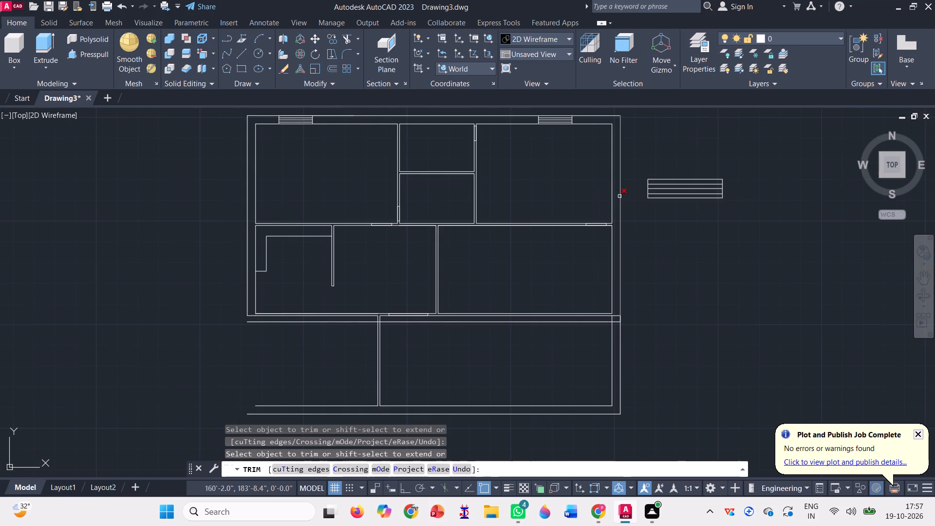
click(621, 226)
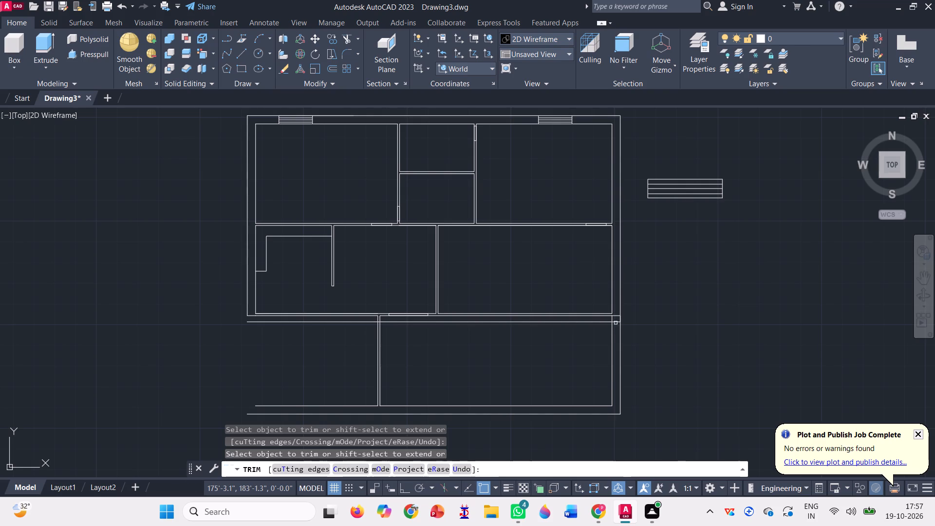
At the right end of the wall above the lower rooms, trim the inner and outer line pieces that cross the outer wall junction.
scroll(621, 341, up, 2)
scroll(601, 267, down, 1)
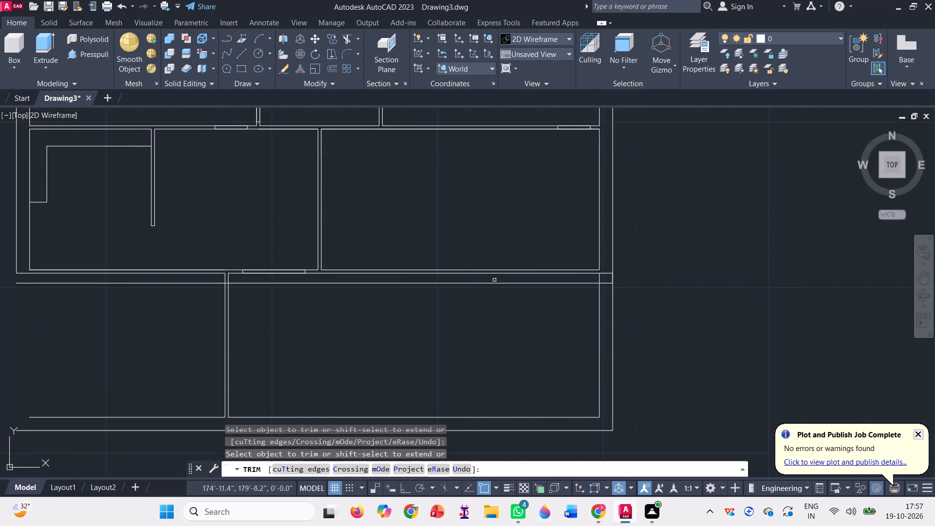
scroll(273, 286, up, 2)
scroll(284, 247, down, 1)
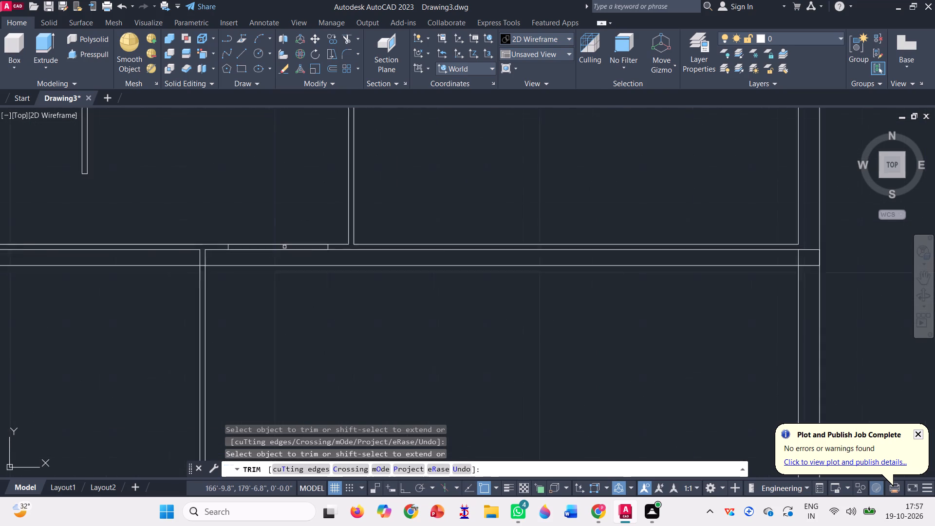
scroll(284, 247, down, 1)
scroll(343, 302, down, 1)
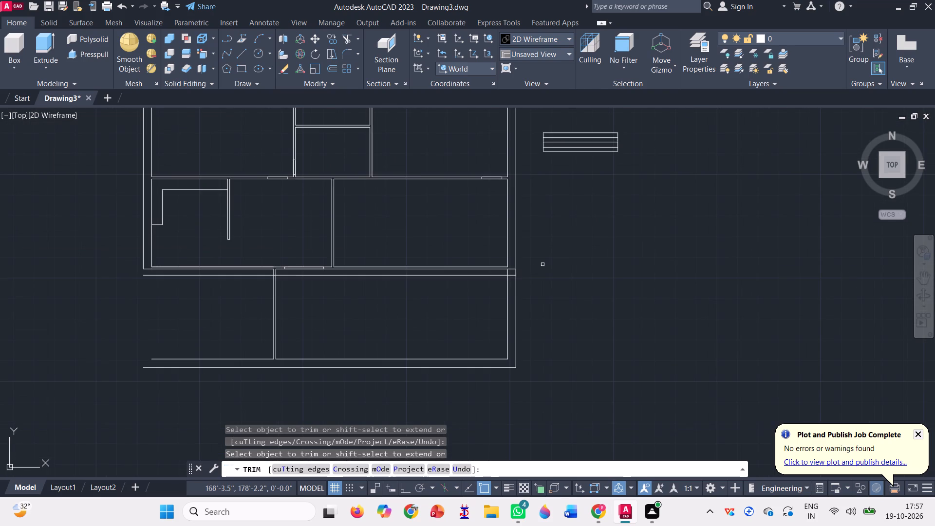
scroll(541, 256, up, 2)
scroll(459, 298, up, 3)
click(414, 291)
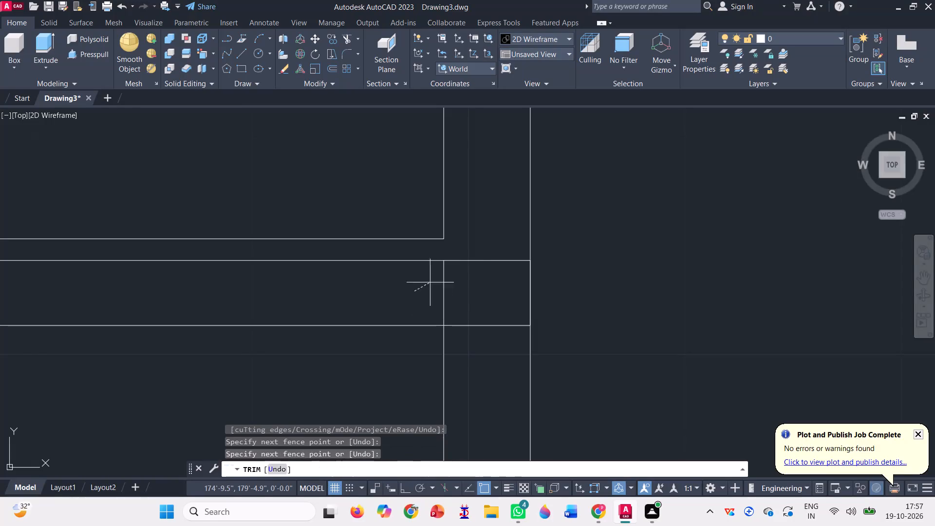
click(494, 238)
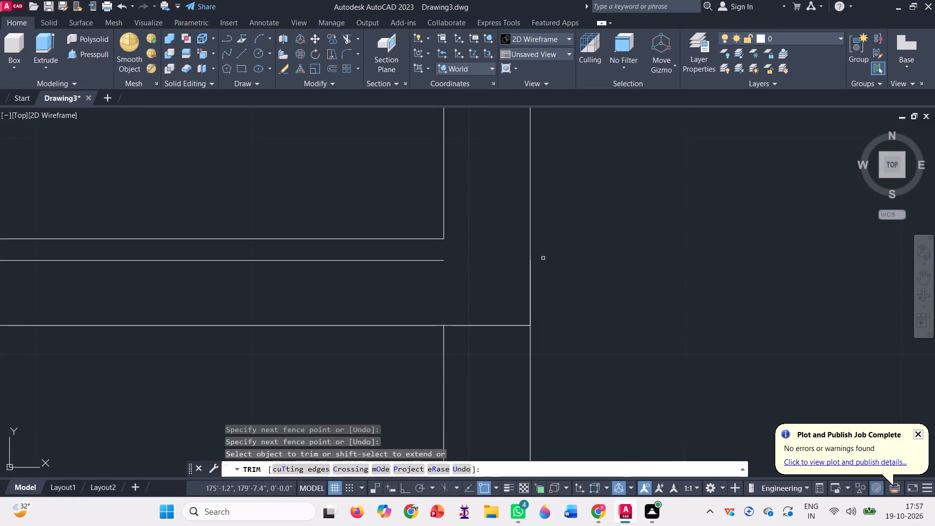
scroll(637, 257, down, 2)
click(596, 271)
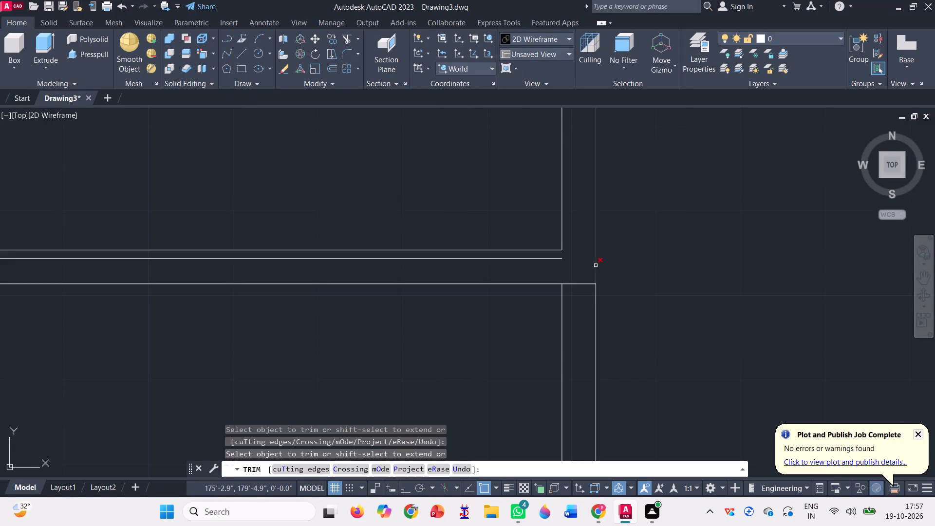
Trim the lower vertical partition's two lines where they cross the wall above the lower rooms.
scroll(547, 231, down, 2)
scroll(505, 238, down, 1)
scroll(274, 246, up, 3)
click(402, 238)
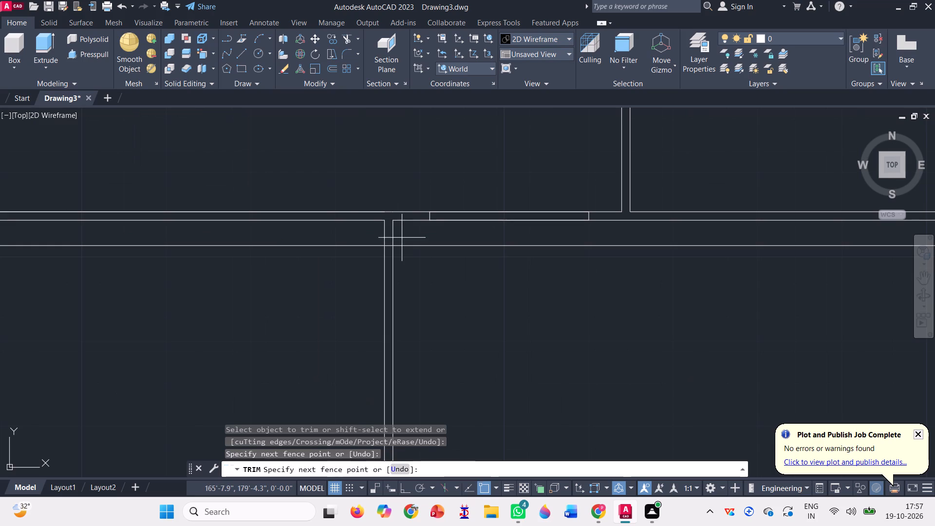
click(339, 223)
Trim away that wall's old 1" partition line on both sides of the vertical partition, up to the left wall and the opening.
scroll(392, 222, up, 4)
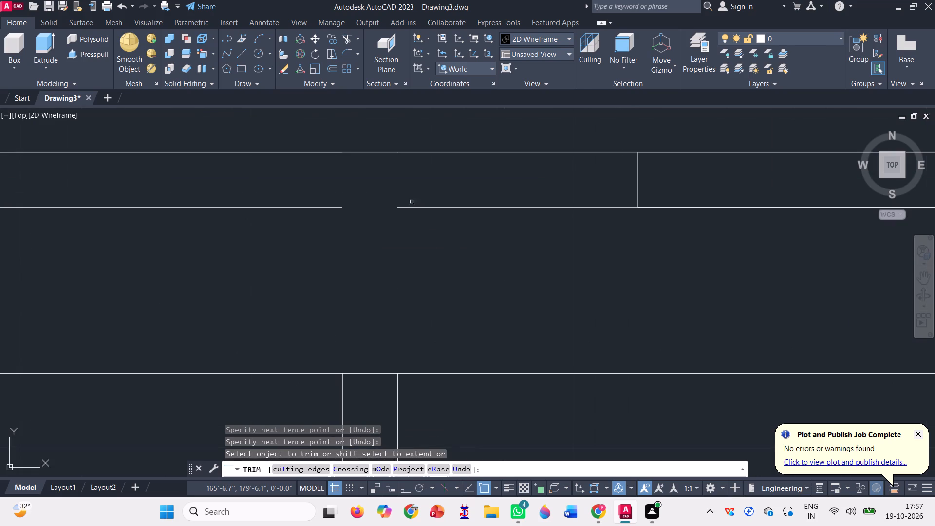
click(421, 193)
click(219, 223)
click(406, 183)
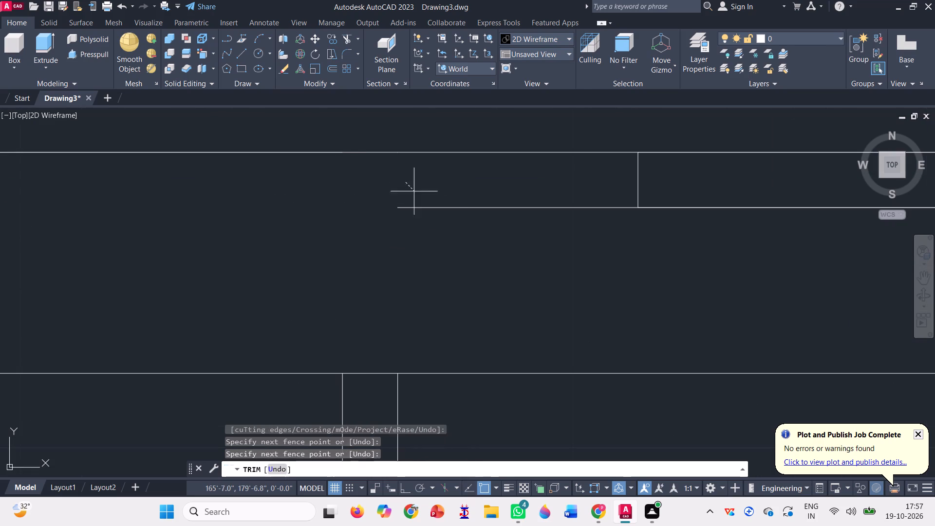
click(503, 233)
Trim away the short piece of the wall's bottom line between the vertical partition's two lines.
click(372, 394)
click(364, 326)
Trim away the leftover stub of the old partition line across the left outer wall.
scroll(385, 317, down, 2)
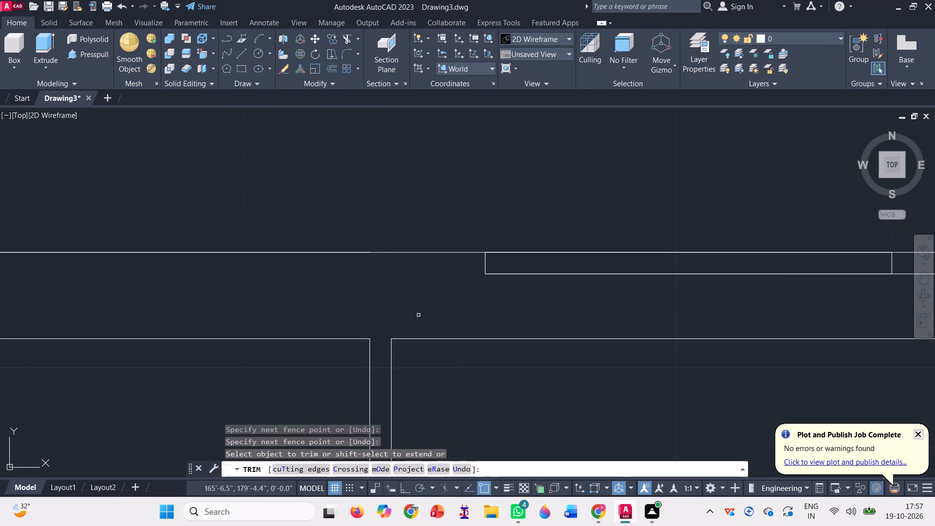
scroll(434, 310, down, 3)
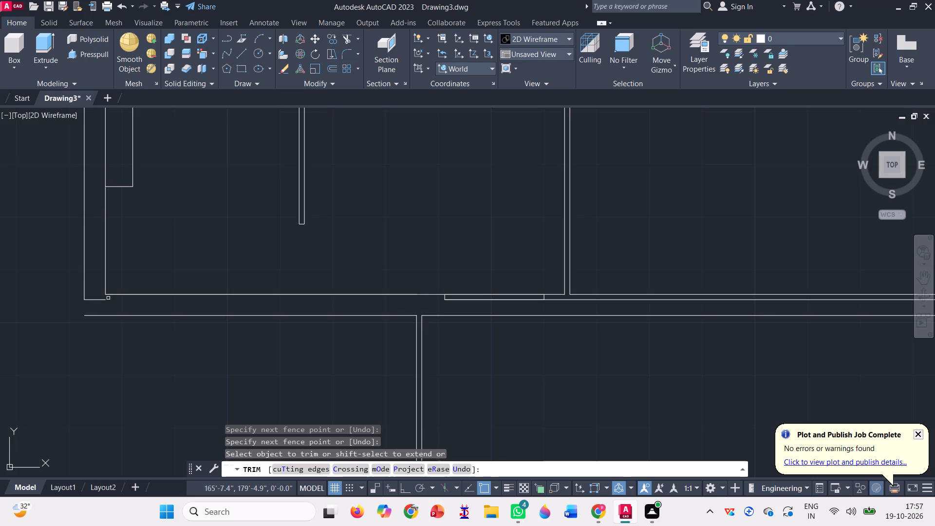
scroll(82, 306, up, 3)
click(143, 289)
click(143, 246)
scroll(136, 293, down, 2)
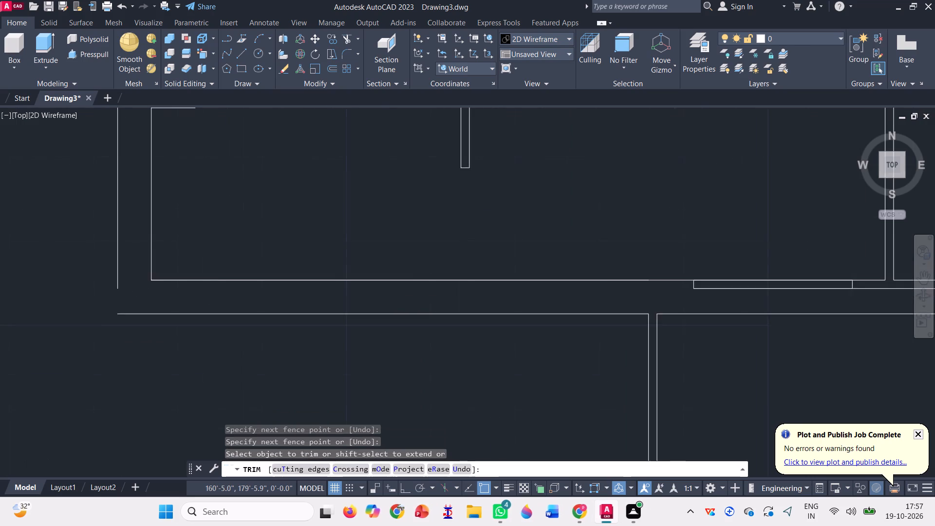
Trim away the old partition line from the opening to the right wall, plus the opening symbol's bottom line.
scroll(134, 294, down, 2)
scroll(431, 292, up, 3)
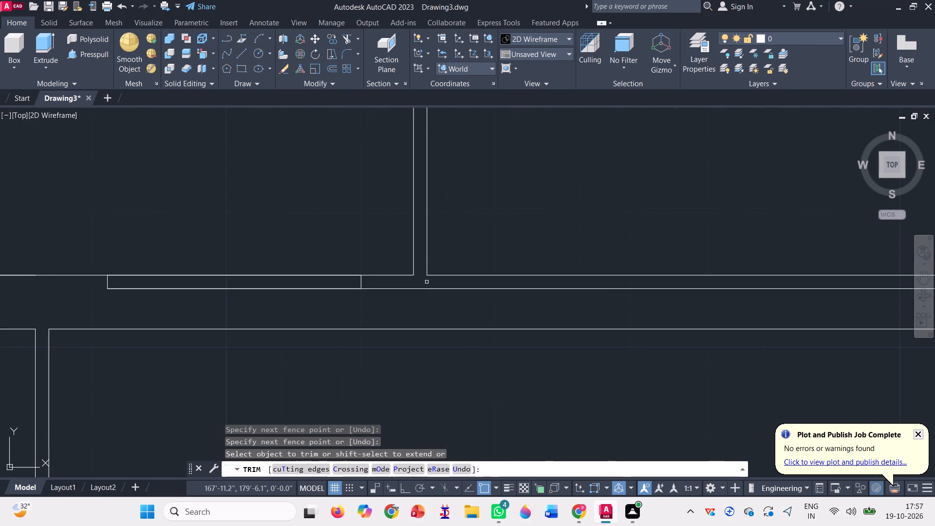
click(426, 282)
click(432, 310)
click(253, 281)
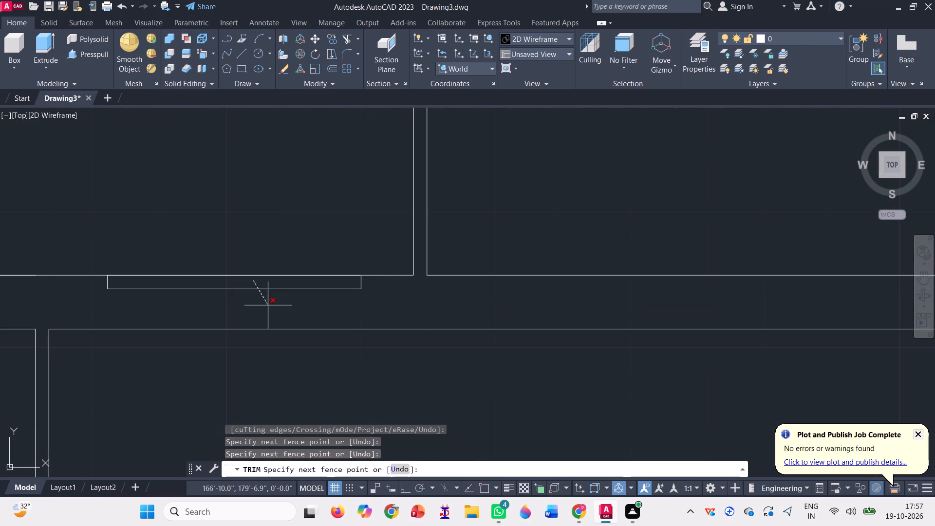
click(268, 305)
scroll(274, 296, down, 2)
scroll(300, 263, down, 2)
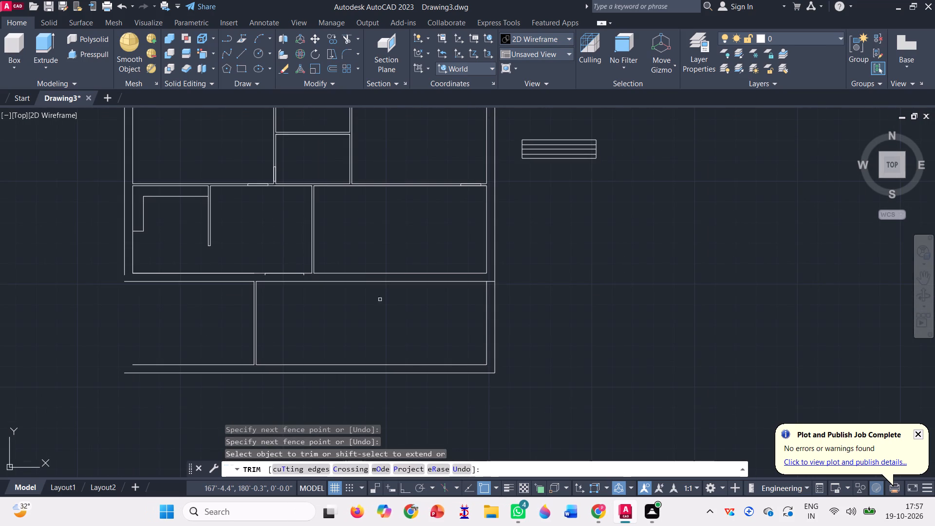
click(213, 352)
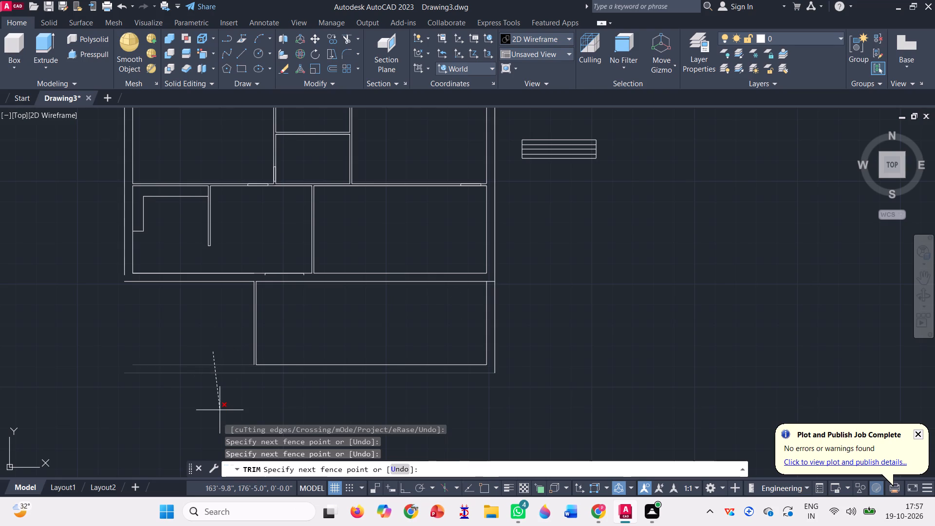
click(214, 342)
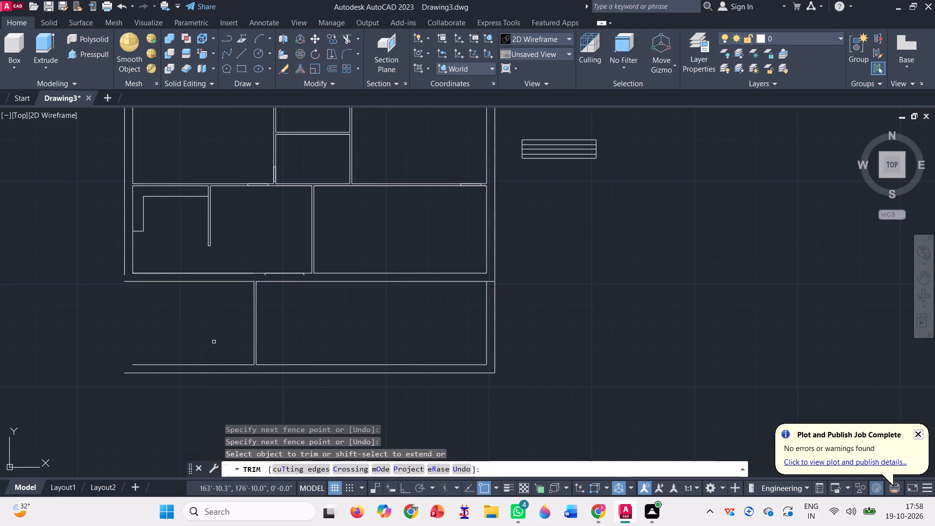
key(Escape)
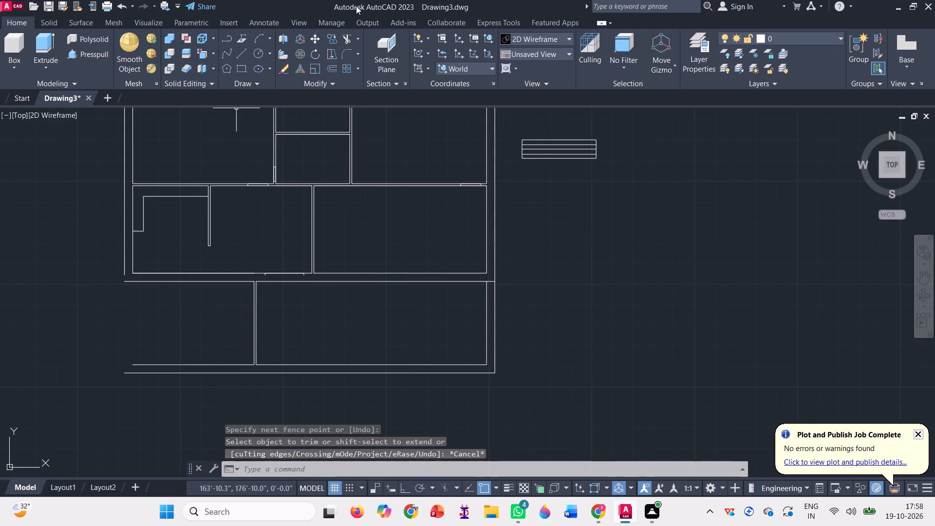
Extend the left outer wall's outer line down to the bottom line of the wall above the lower rooms.
click(355, 39)
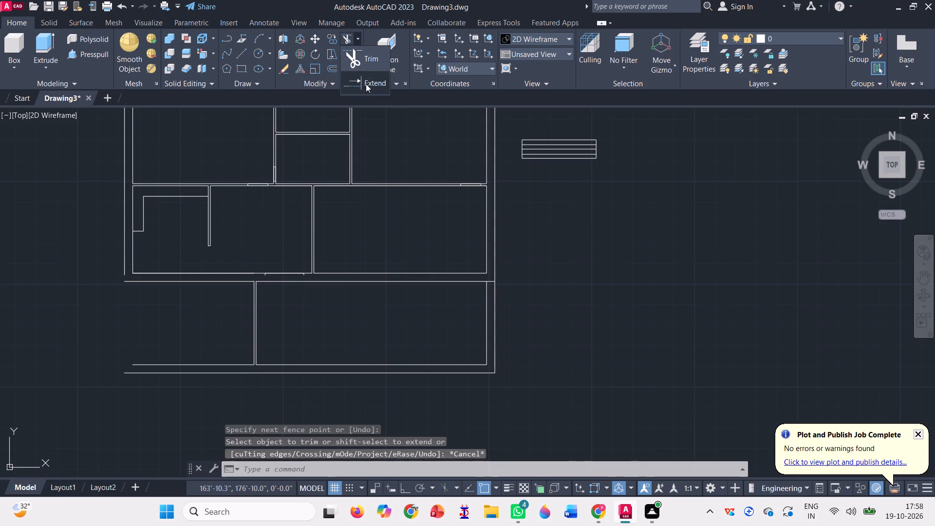
click(367, 88)
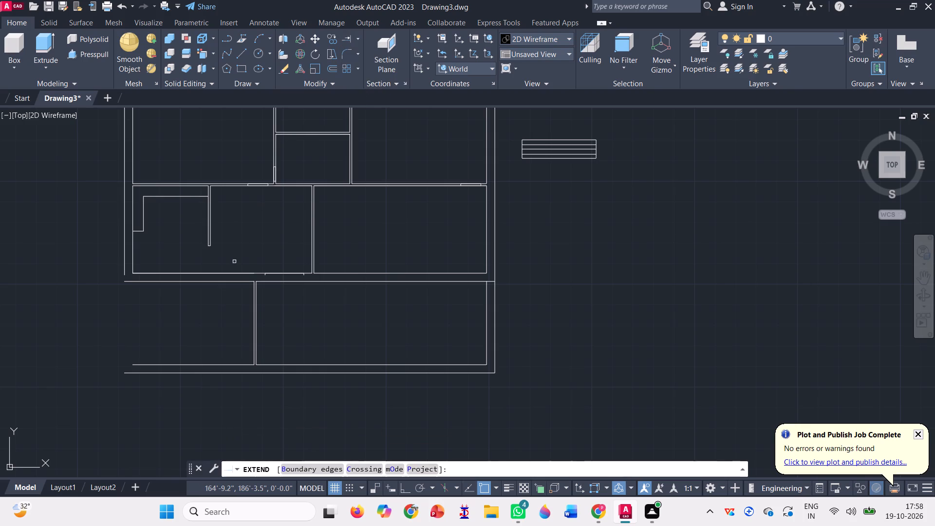
click(125, 272)
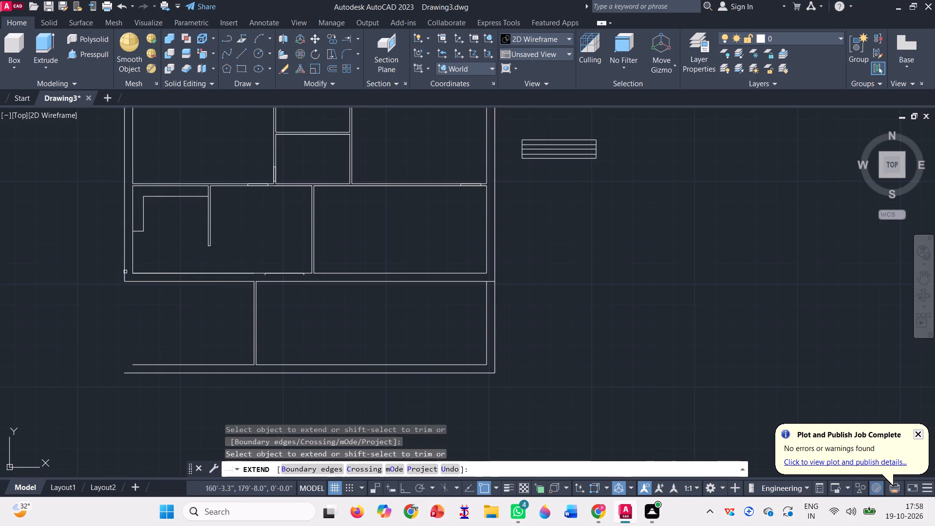
Extend both side lines of the opening symbol down to the wall's bottom line.
scroll(270, 274, up, 3)
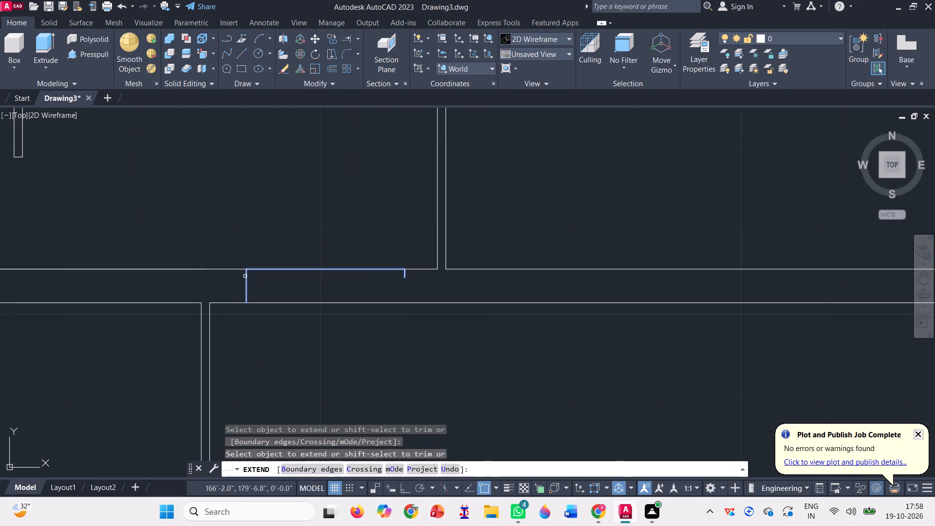
click(245, 276)
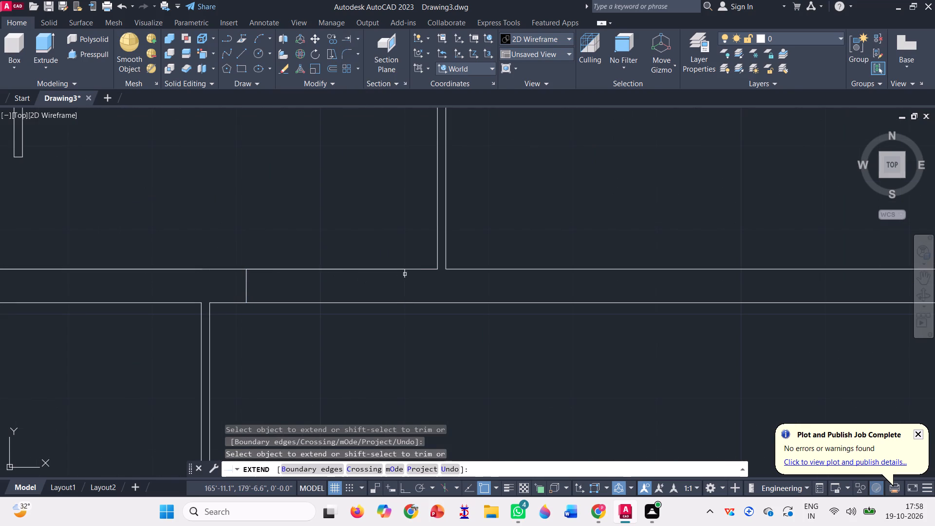
click(404, 276)
Extend the lower vertical partition's left line down to the bottom outer wall's outer line.
scroll(374, 263, down, 3)
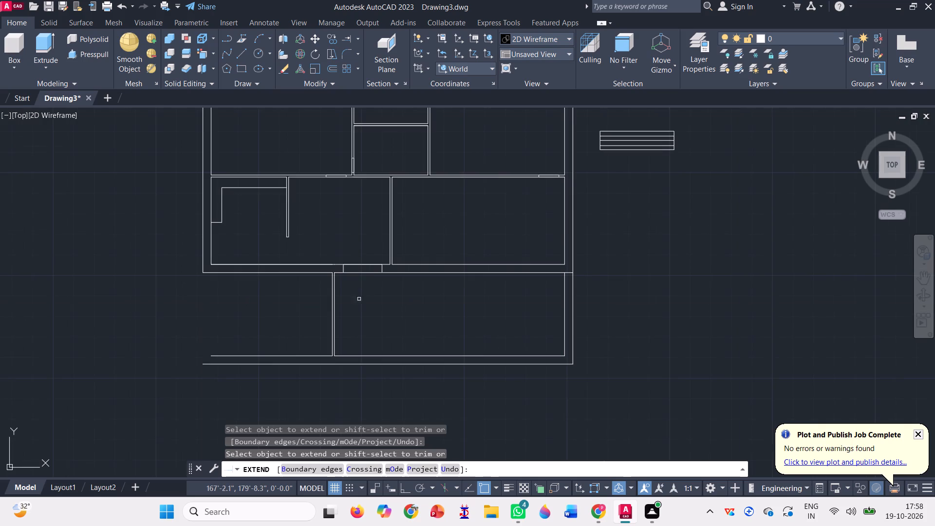
scroll(331, 355, up, 3)
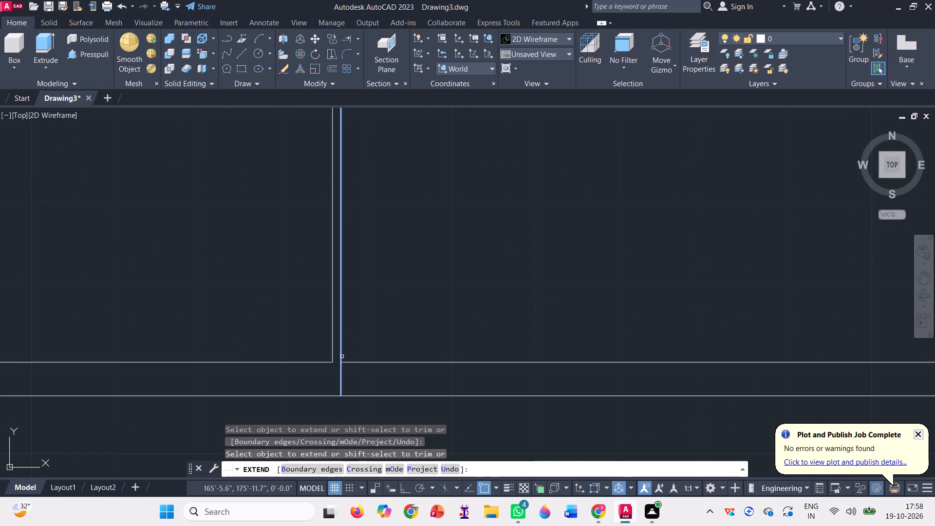
click(331, 349)
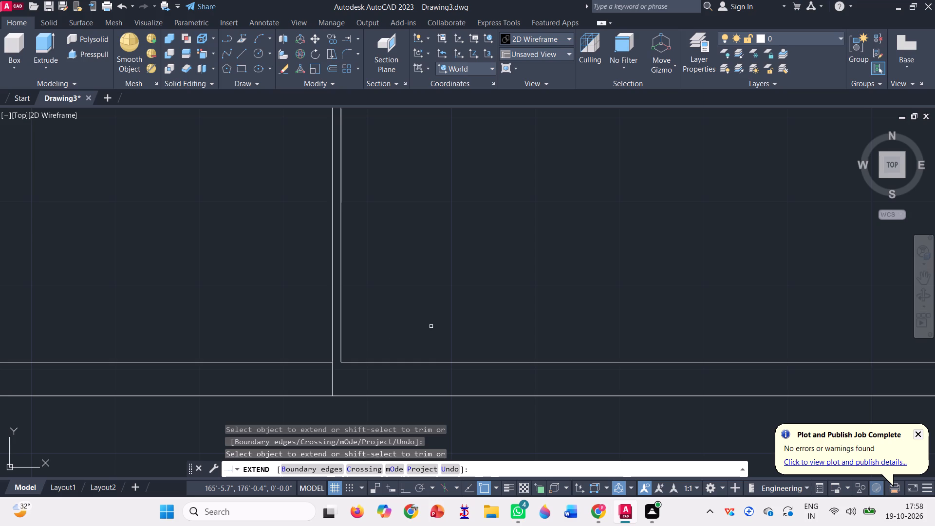
key(space)
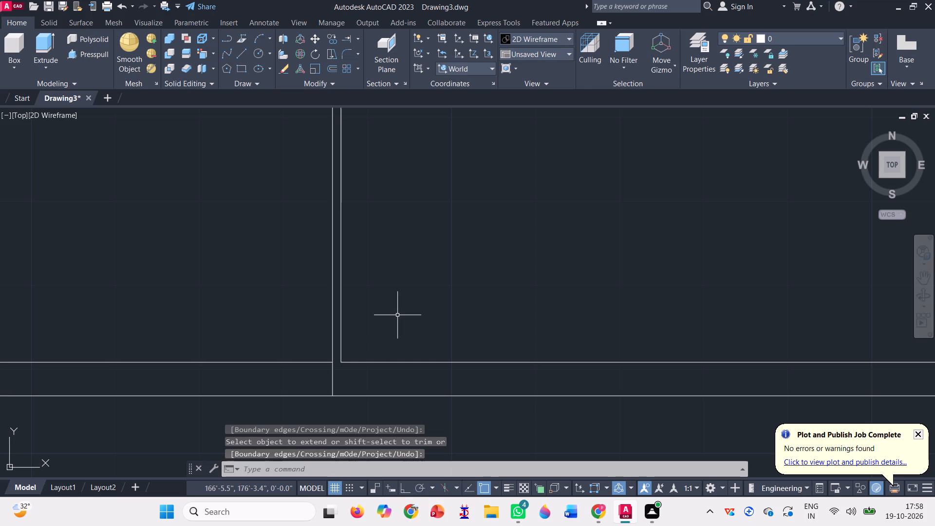
Trim away both bottom wall lines of the lower-left room, up to the vertical partition's left line.
scroll(397, 315, down, 2)
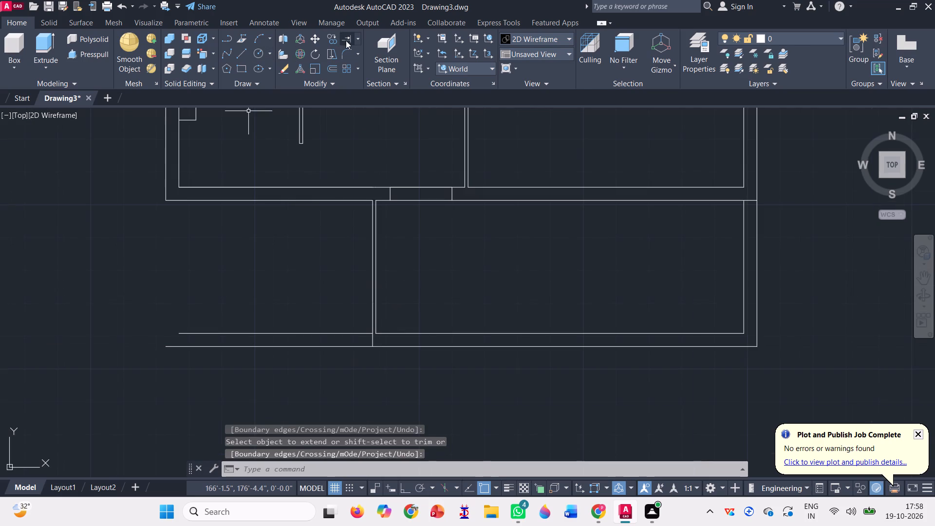
click(360, 38)
click(359, 63)
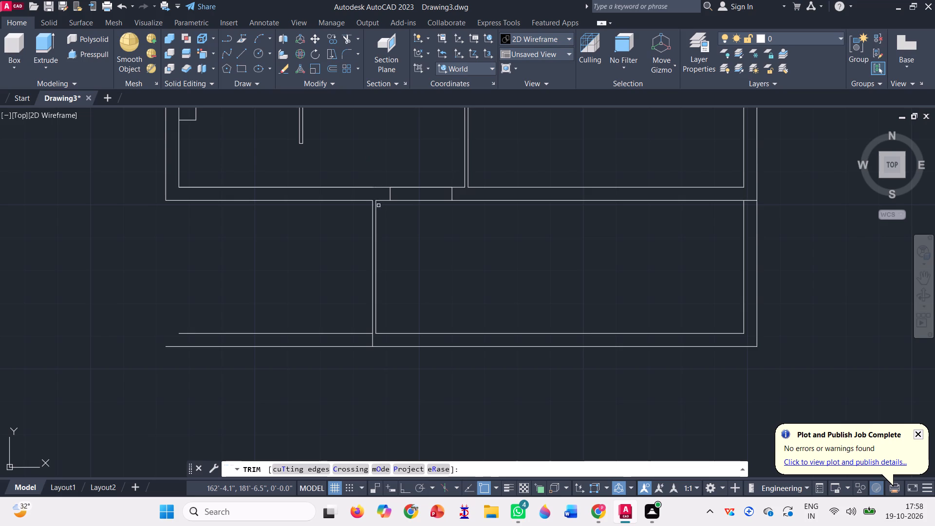
click(318, 387)
click(254, 311)
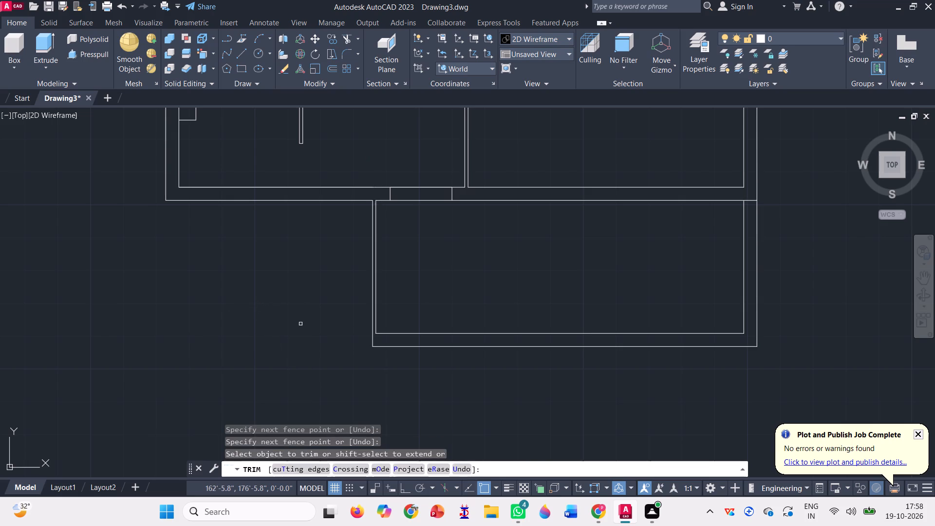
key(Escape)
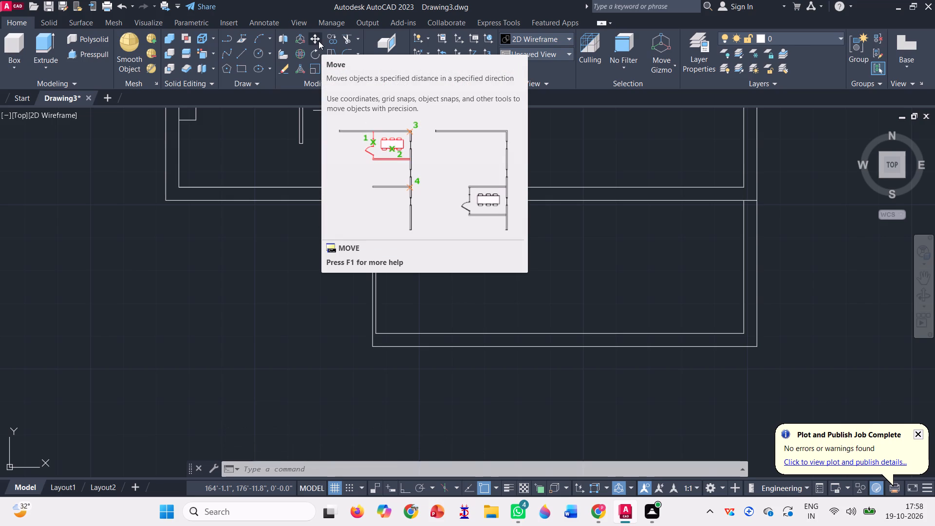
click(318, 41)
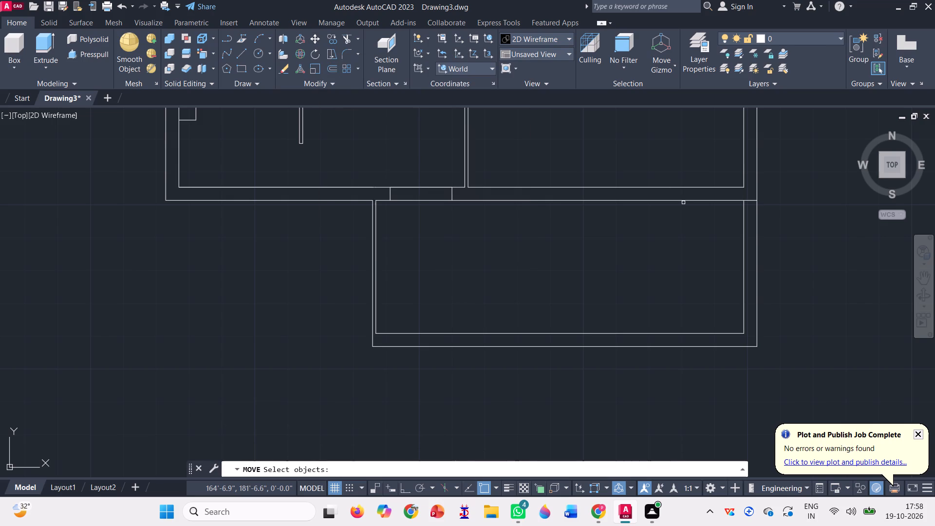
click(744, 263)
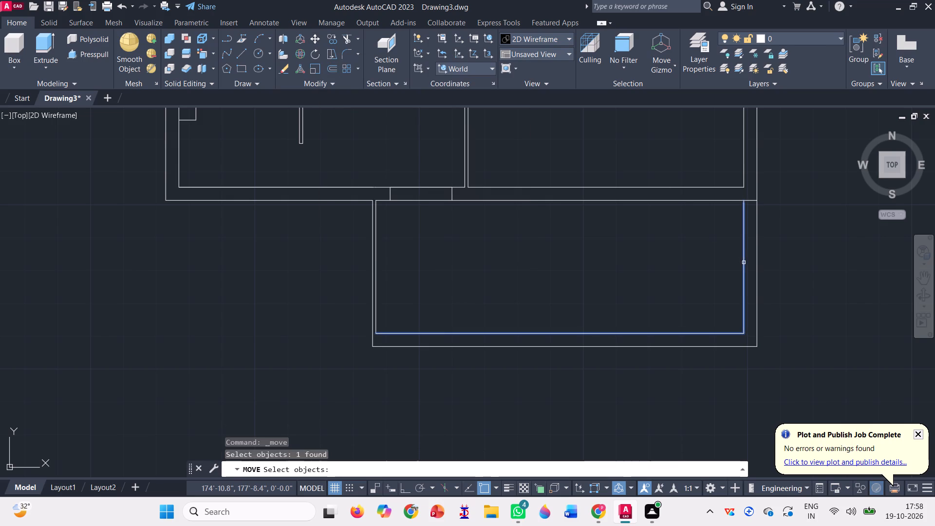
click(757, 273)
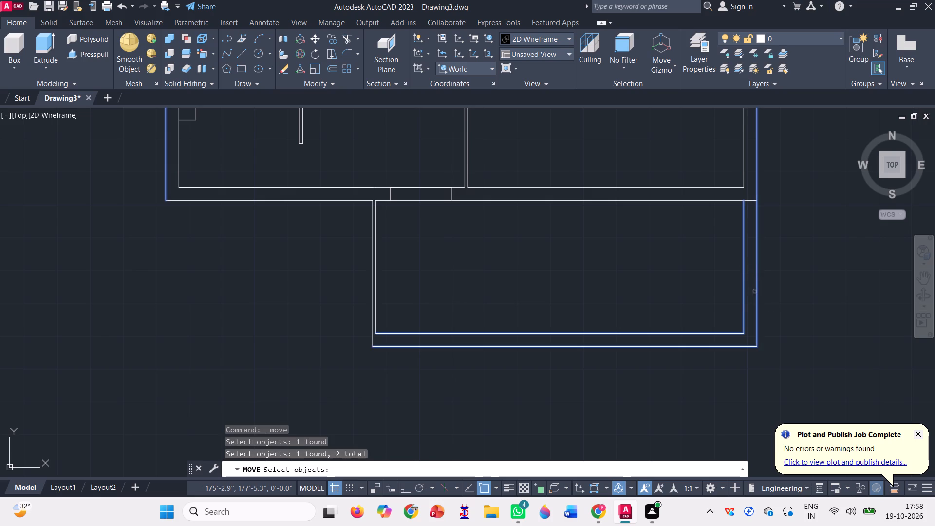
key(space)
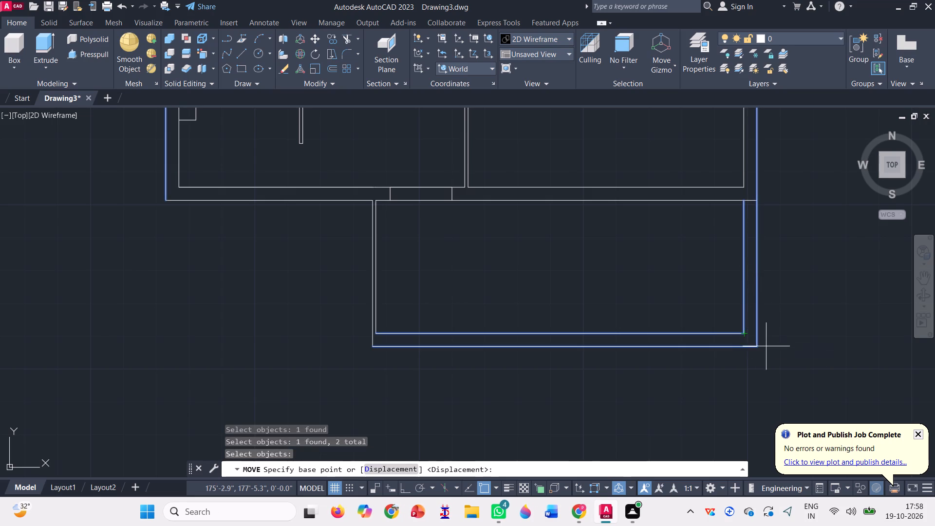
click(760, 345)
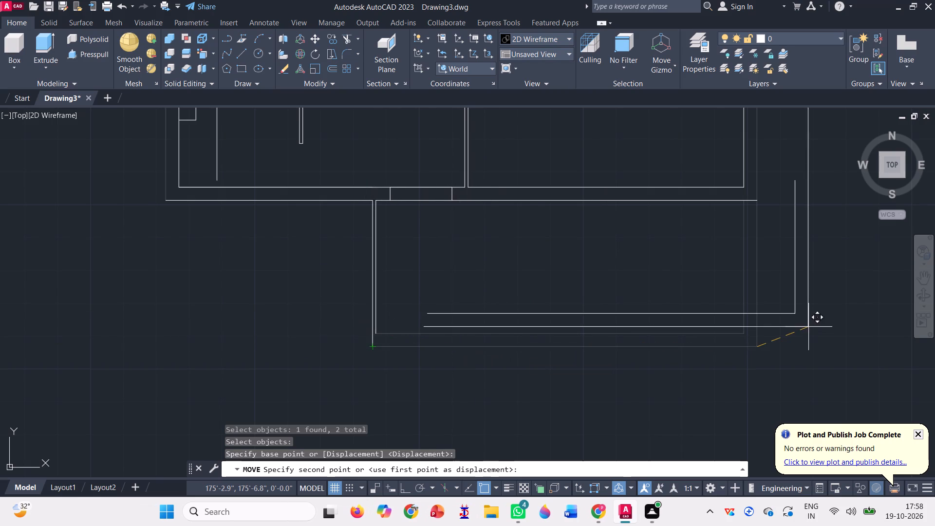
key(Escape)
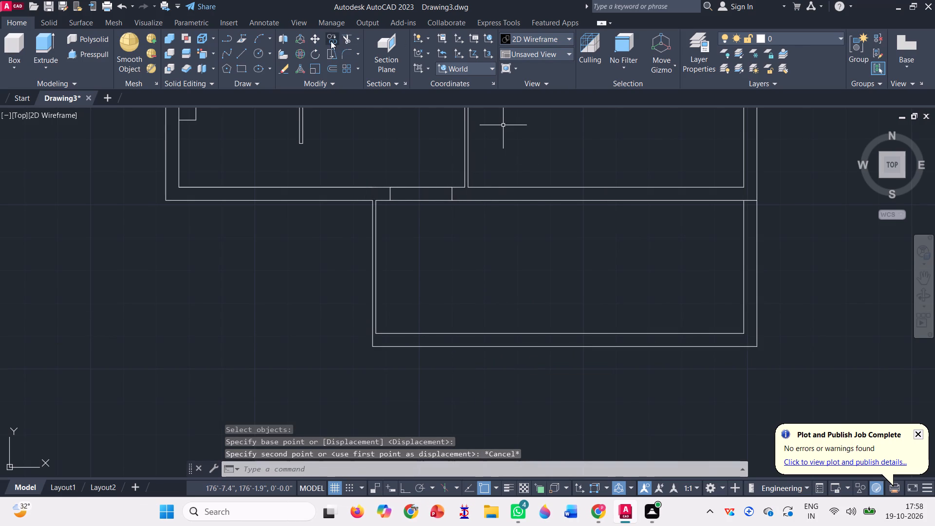
Copy the lower-right room's right-hand inner and outer wall lines to the top end of the lower vertical partition's right line.
click(331, 41)
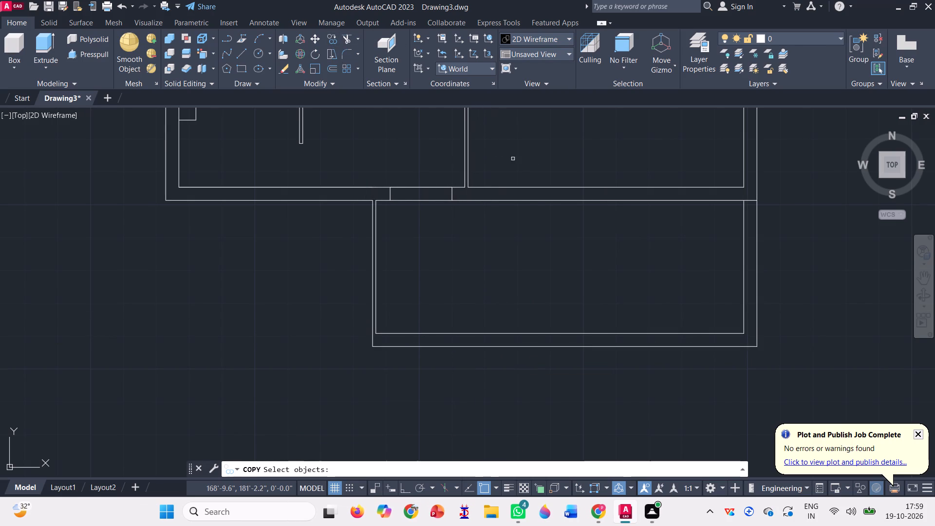
click(744, 286)
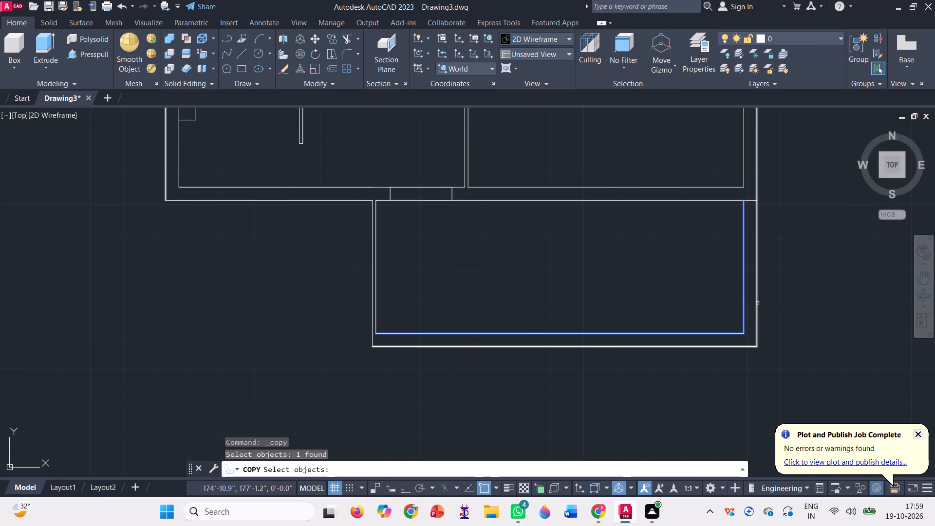
click(756, 303)
key(space)
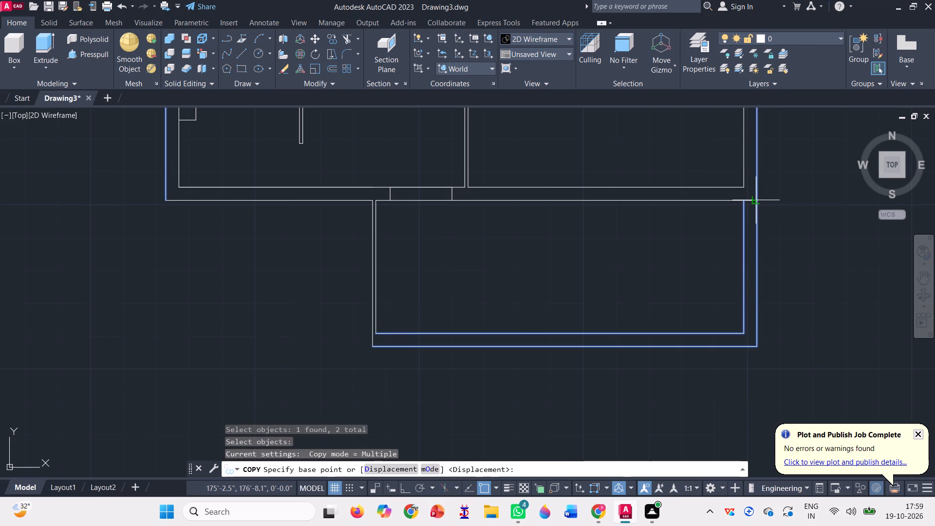
click(753, 201)
scroll(797, 213, down, 2)
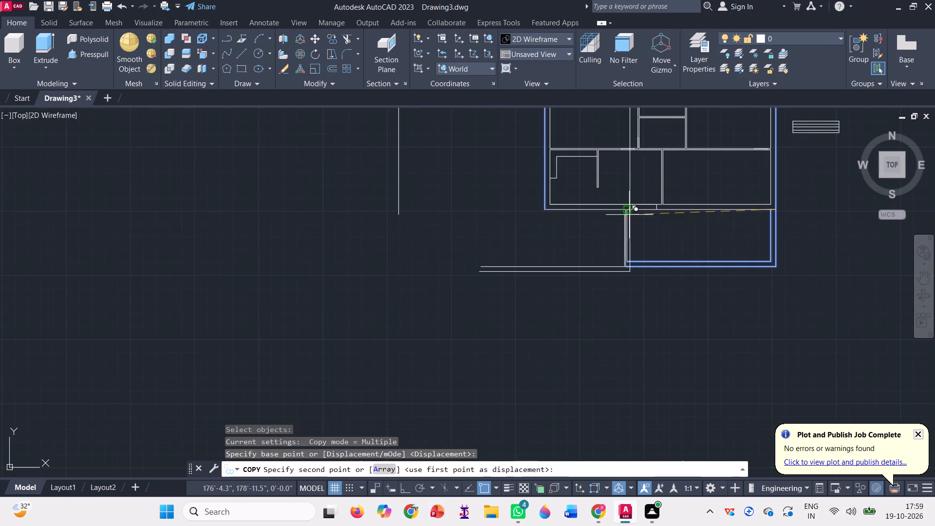
scroll(628, 215, up, 5)
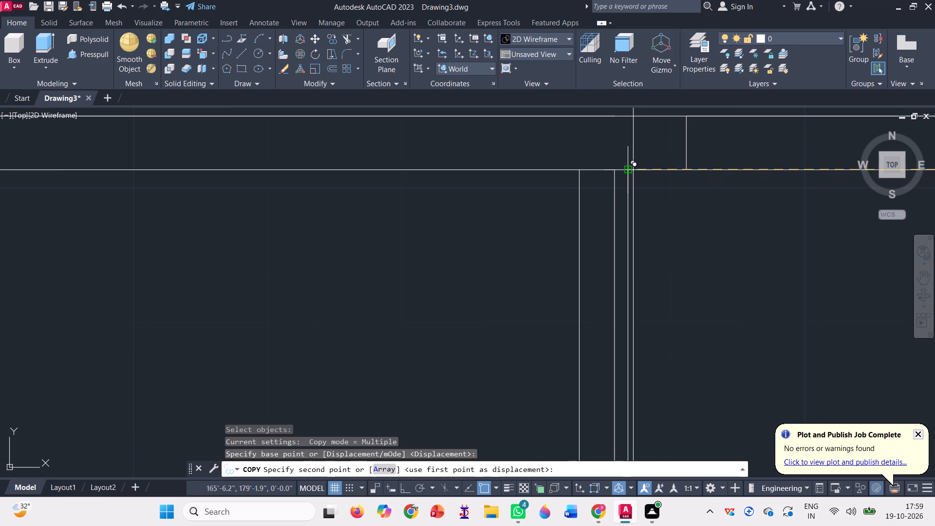
click(629, 173)
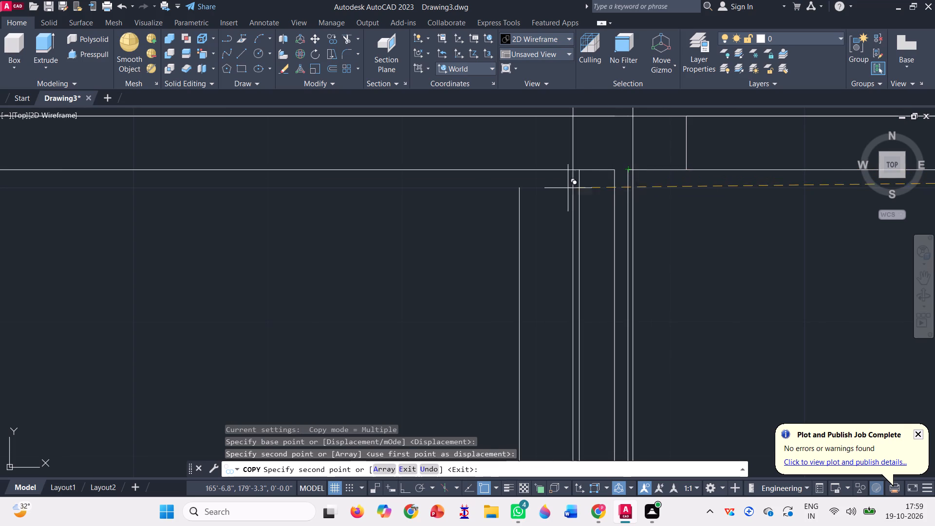
key(Escape)
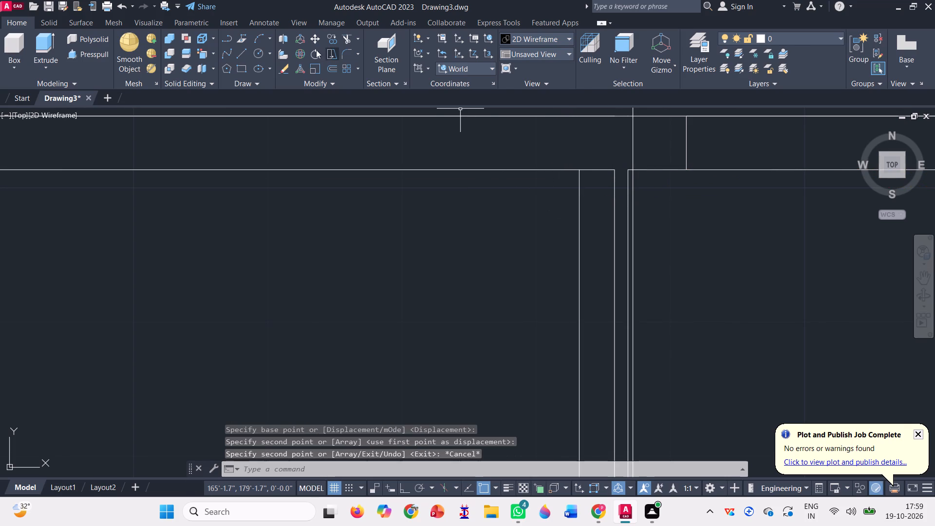
Copy the two copied wall lines again, shifting them left so the outer one lies on the lower partition's right line.
click(329, 36)
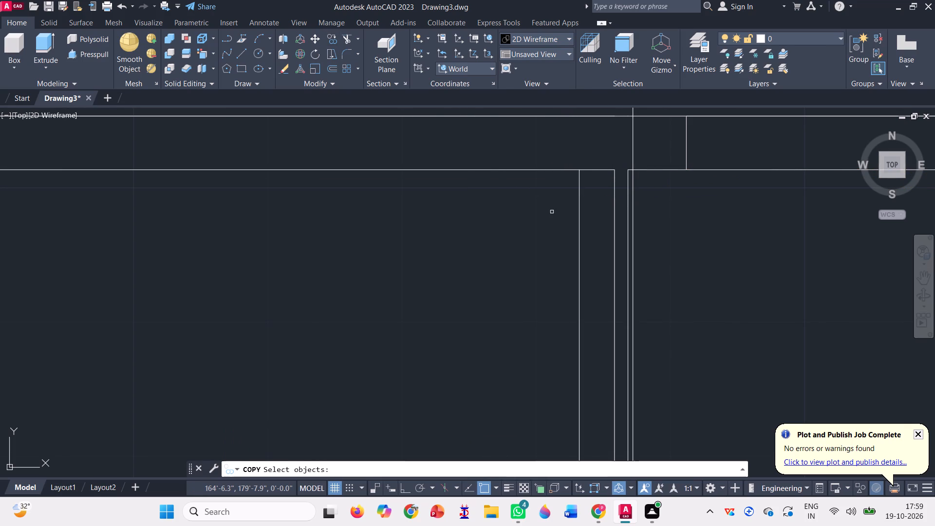
click(636, 221)
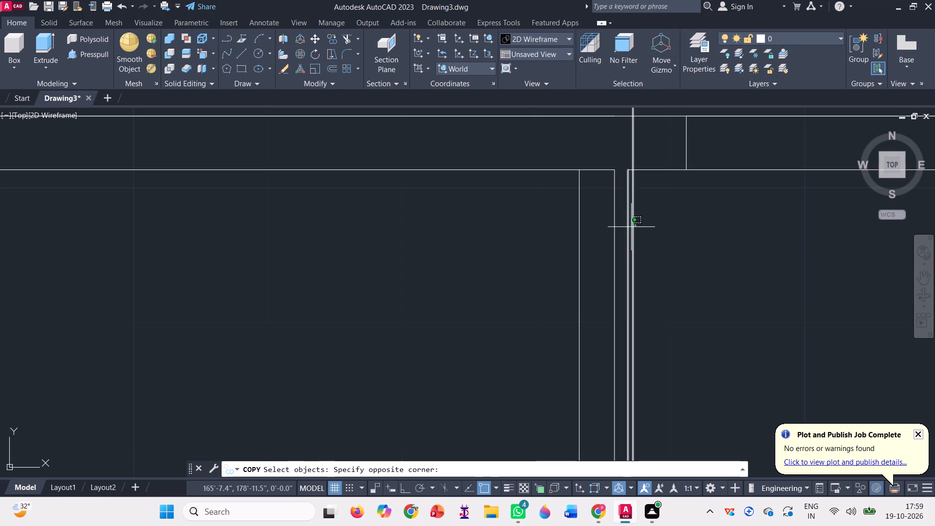
scroll(630, 223, up, 3)
click(630, 223)
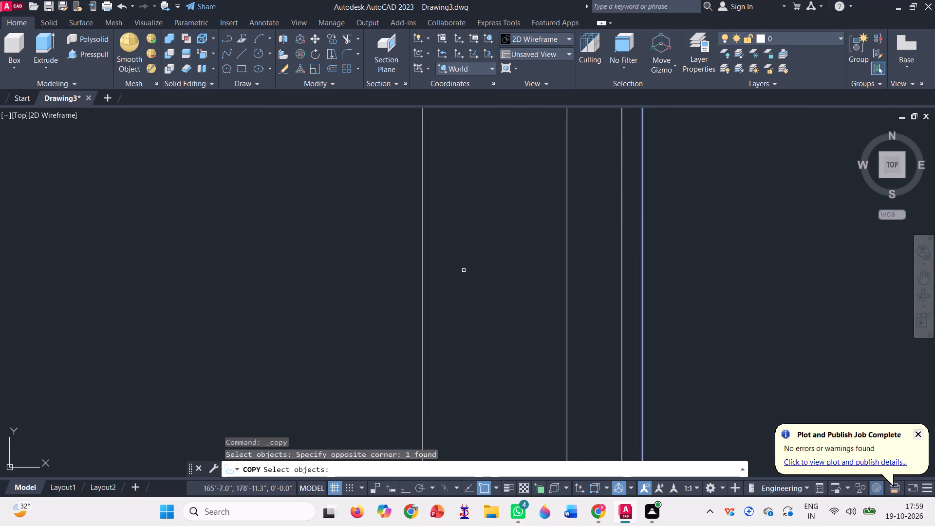
click(464, 270)
click(314, 253)
scroll(516, 237, down, 5)
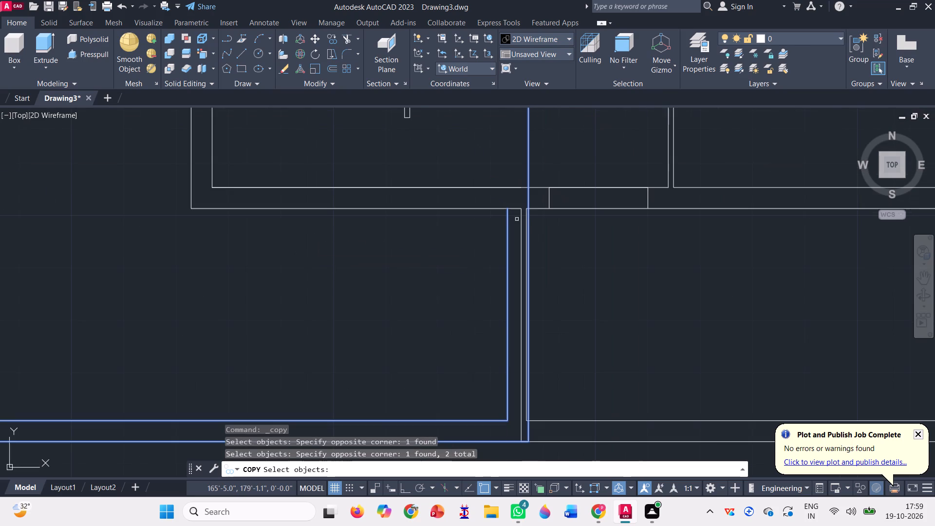
scroll(540, 216, down, 1)
key(space)
scroll(531, 215, up, 3)
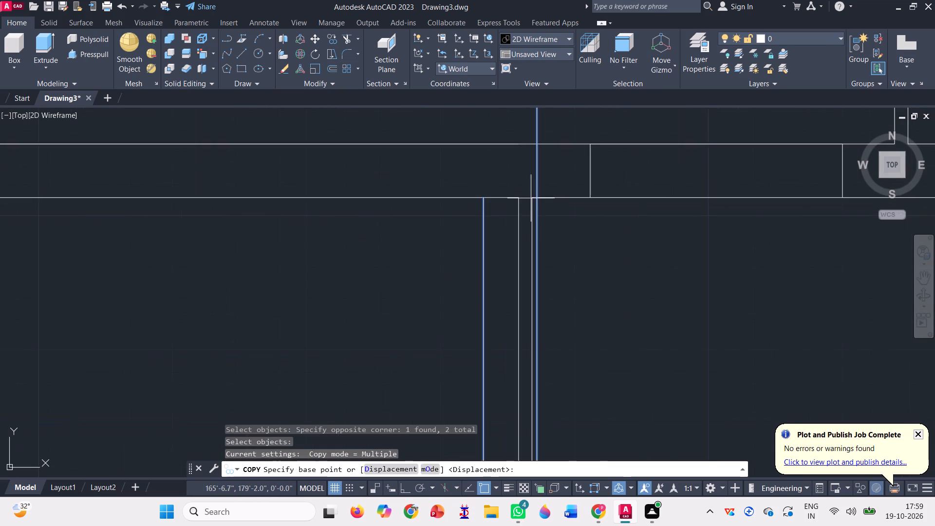
scroll(533, 190, up, 3)
click(550, 214)
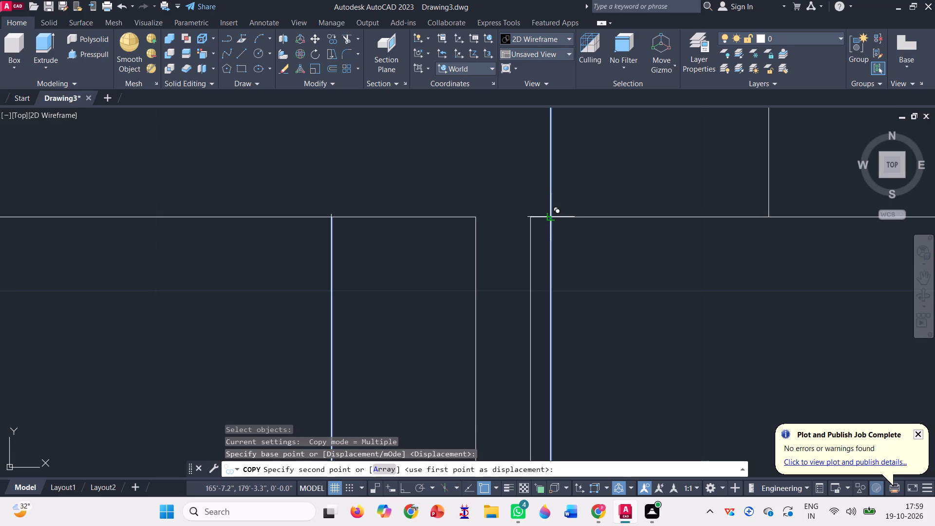
click(531, 217)
key(space)
Erase the first, misaligned pair of copied wall lines beside the lower vertical partition.
scroll(537, 206, down, 3)
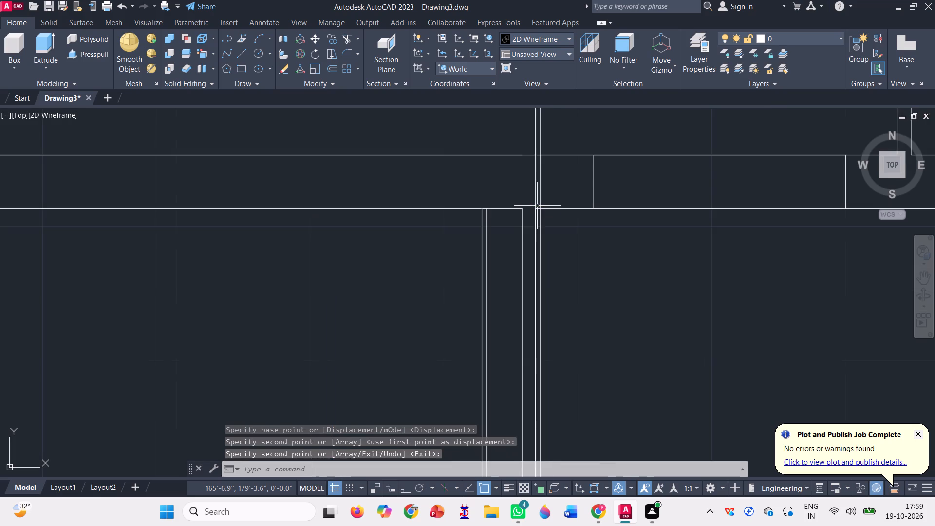
scroll(537, 206, down, 2)
scroll(556, 235, up, 3)
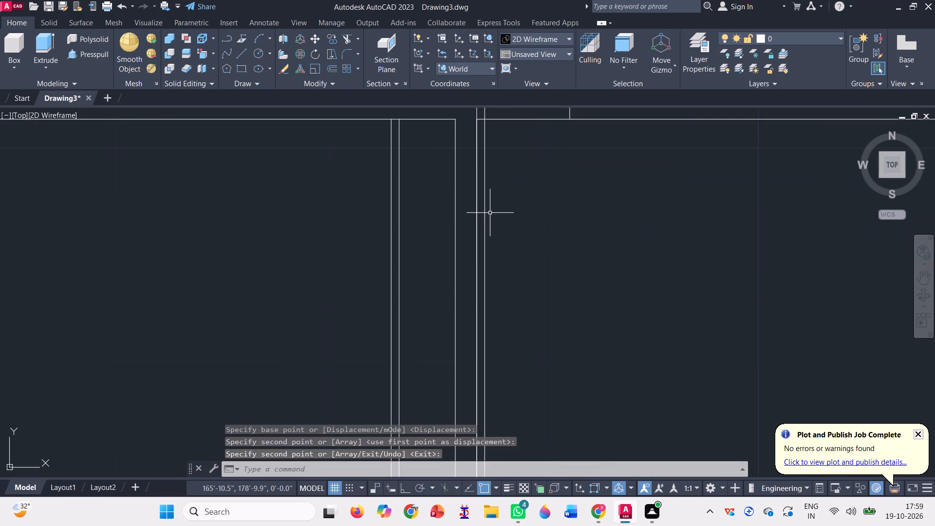
click(485, 208)
scroll(538, 222, down, 2)
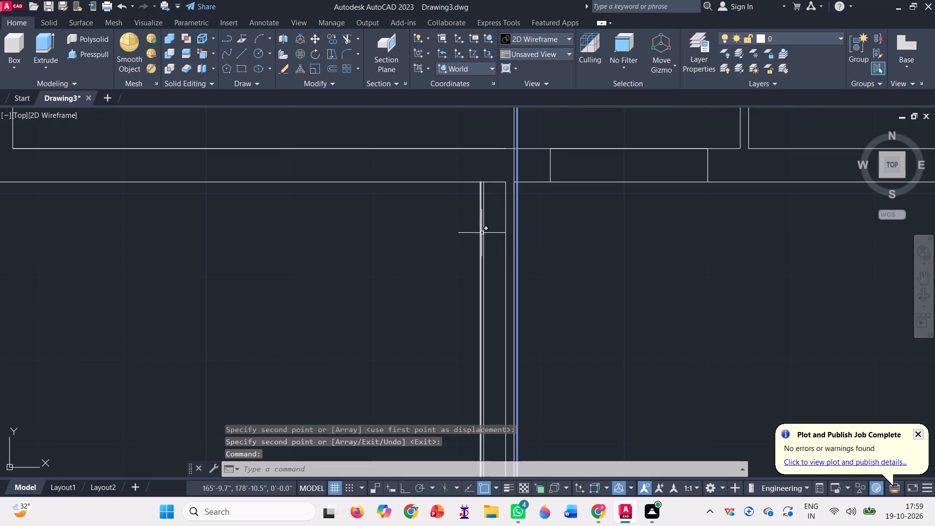
click(483, 233)
scroll(500, 168, down, 2)
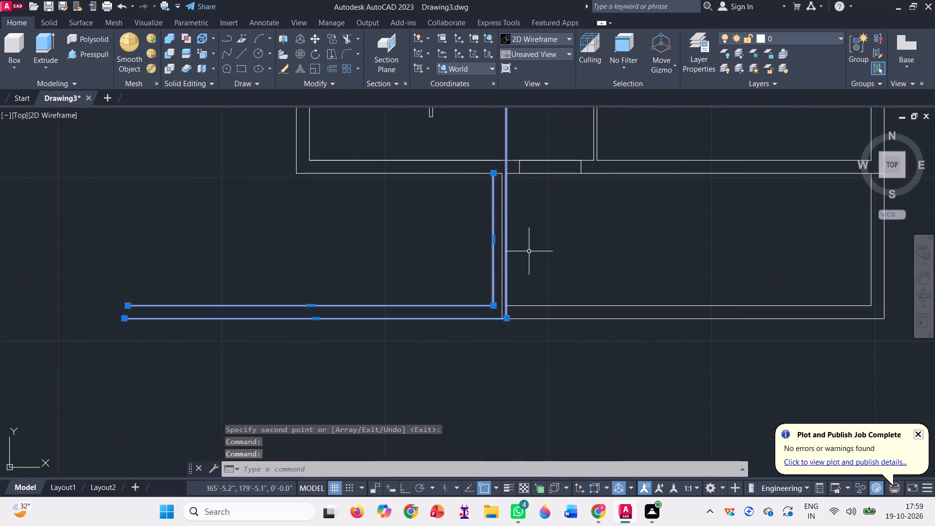
key(Delete)
scroll(453, 364, down, 3)
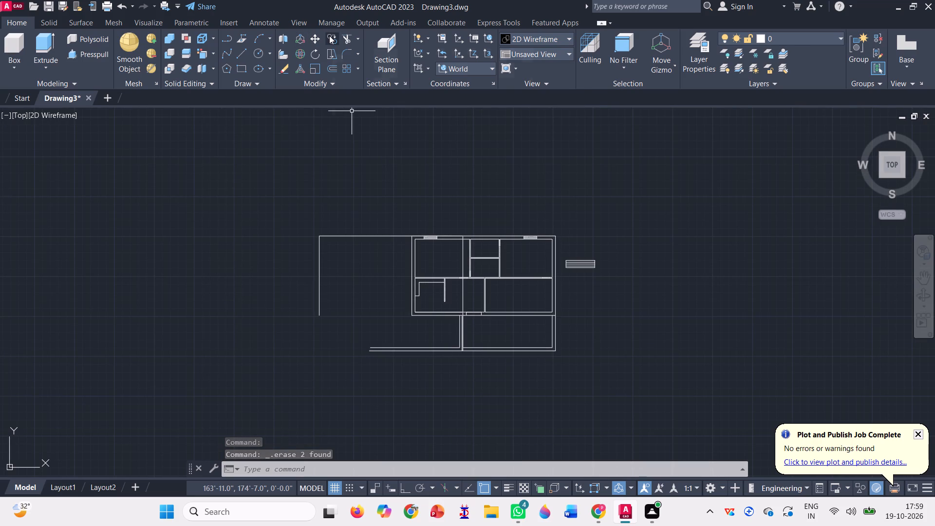
Trim away the copied outline's part beyond the plan's left side and its overlap along the top outer wall.
click(347, 37)
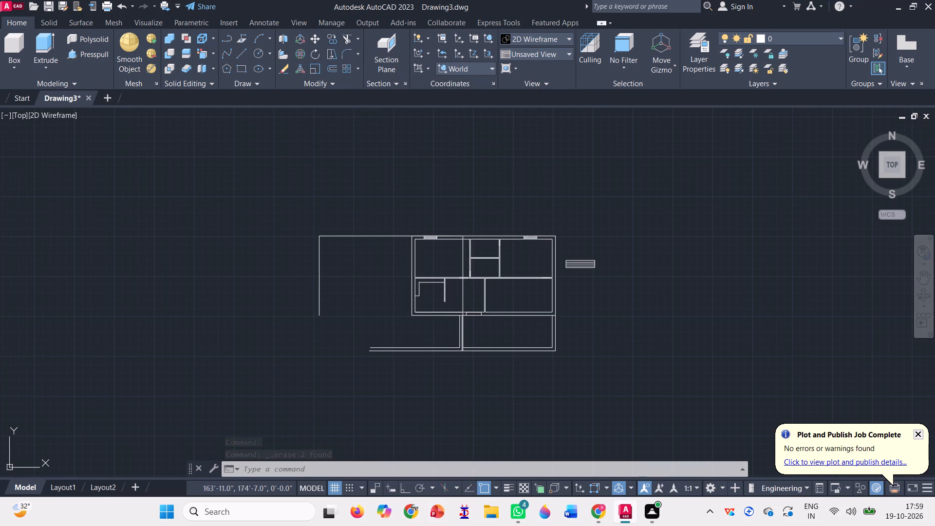
click(373, 208)
click(301, 296)
scroll(439, 228, up, 4)
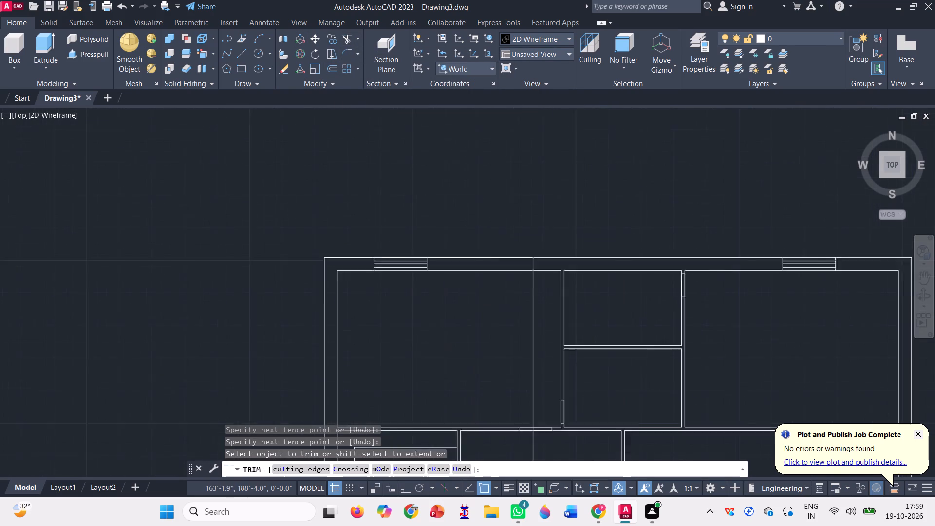
click(457, 274)
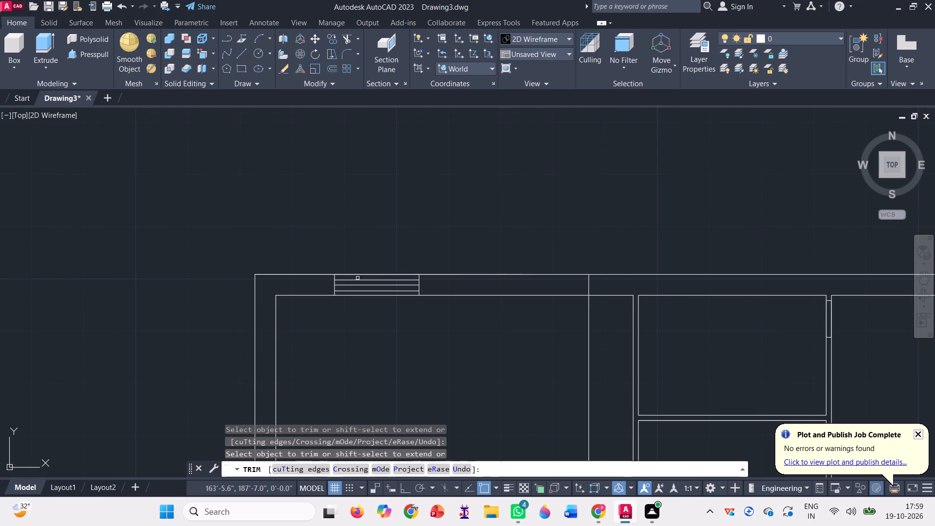
click(327, 273)
click(433, 274)
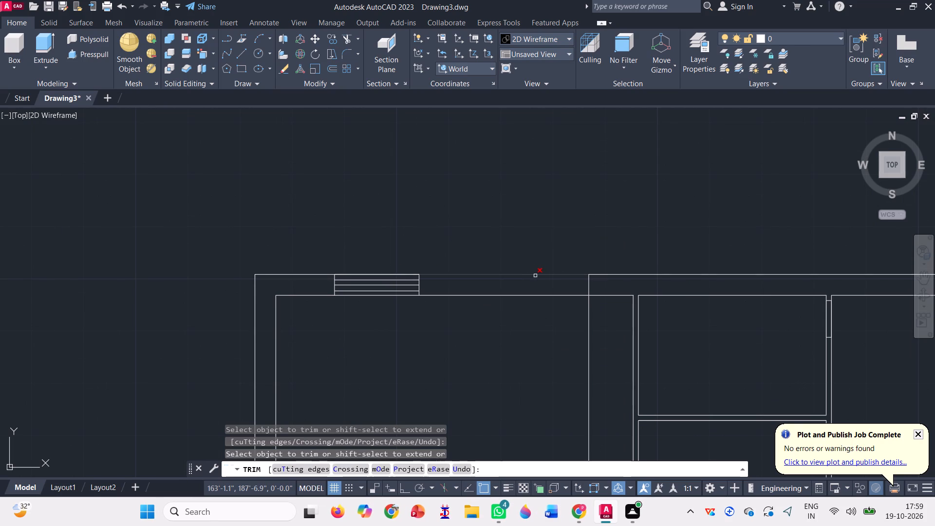
Trim away the copied vertical line where it crosses the top wall, the upper-left room and the middle room.
click(591, 287)
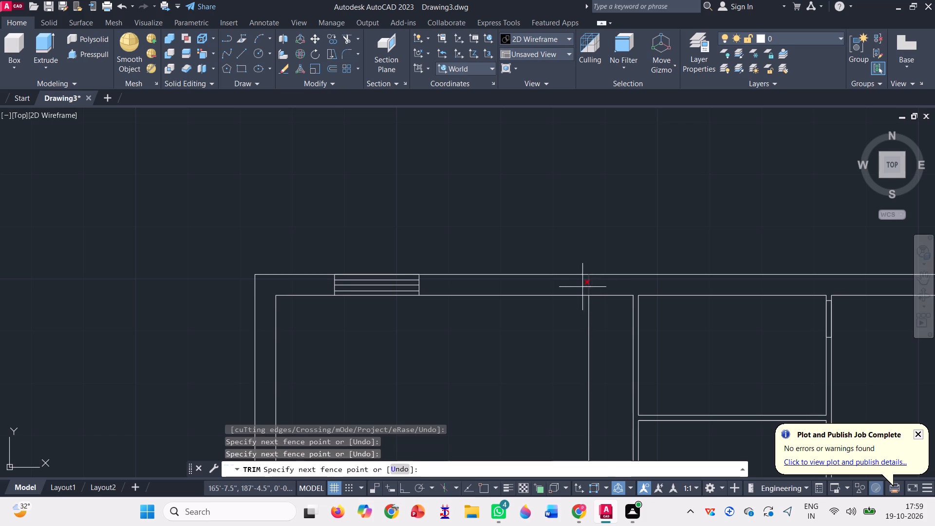
click(578, 287)
scroll(527, 244, down, 2)
click(557, 308)
click(532, 304)
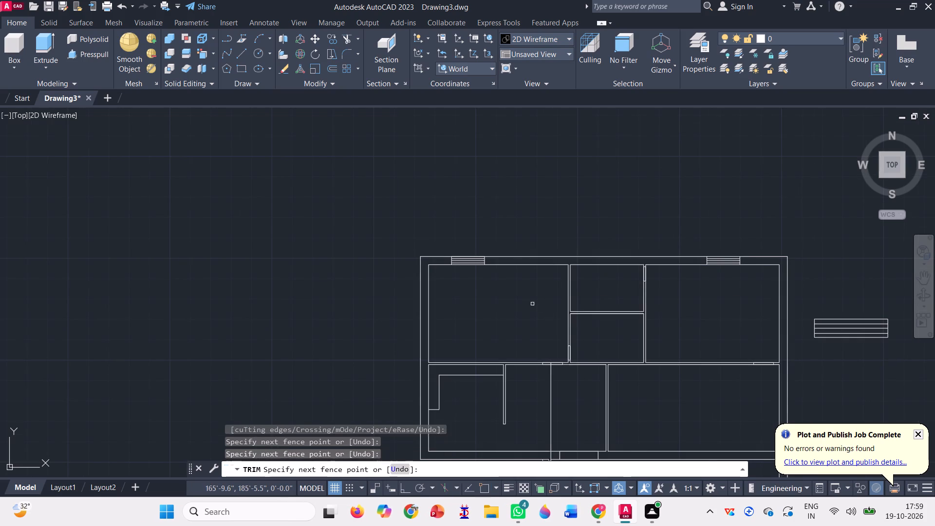
click(564, 393)
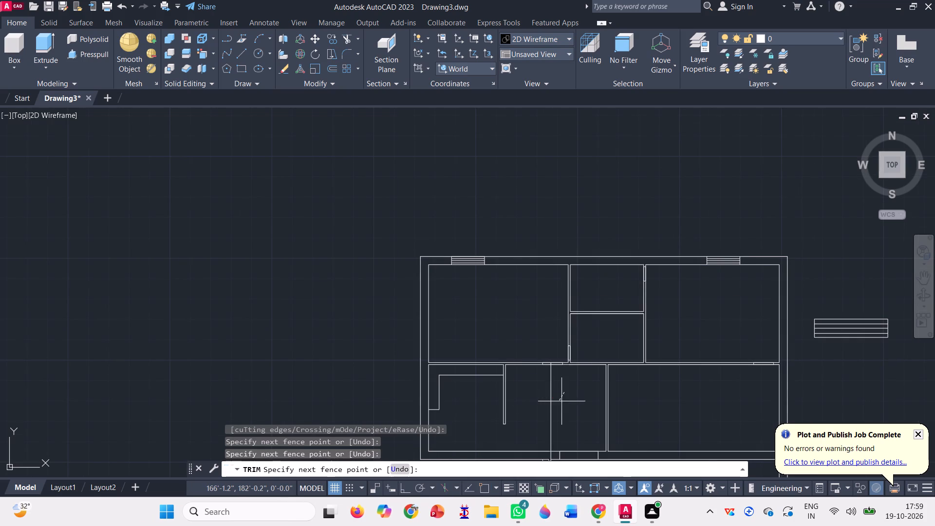
click(544, 394)
Trim away the leftover line segments where the lower room's left wall meets the horizontal wall above it.
scroll(512, 298, down, 2)
scroll(532, 374, up, 3)
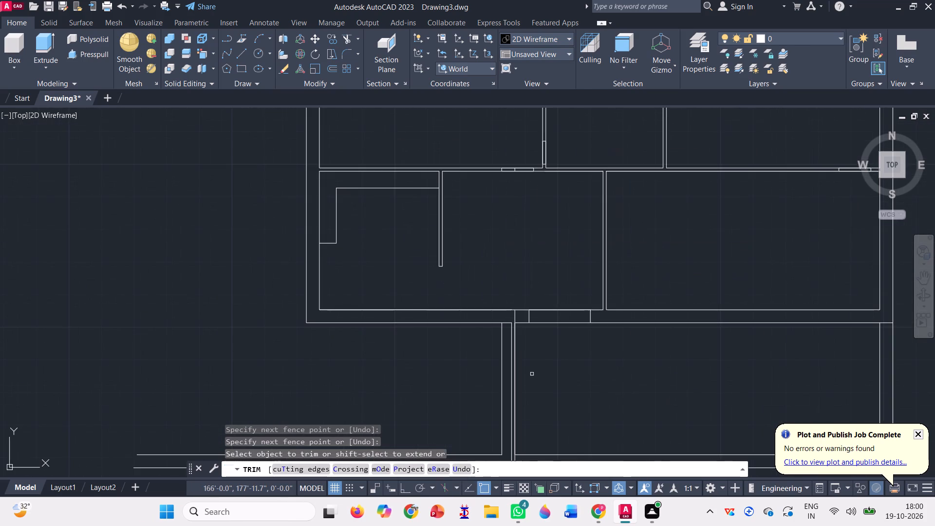
scroll(517, 330, up, 3)
click(485, 299)
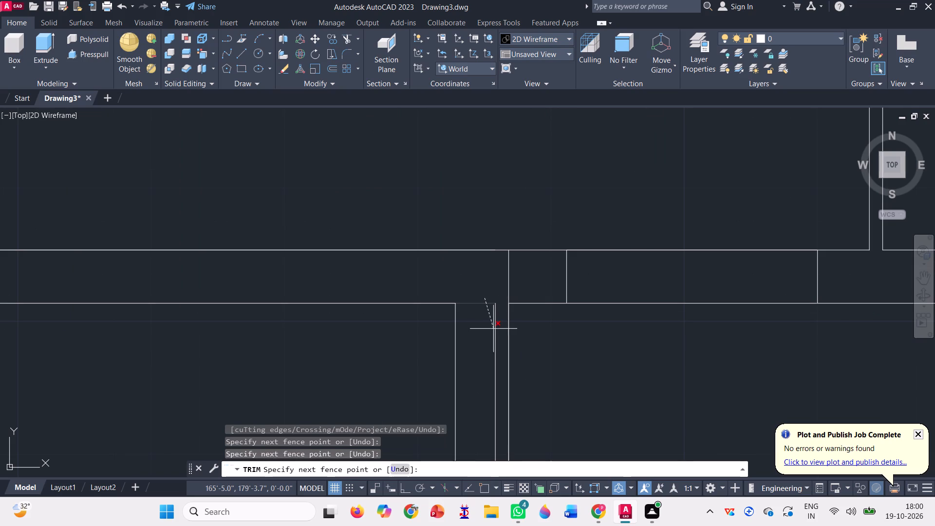
click(503, 336)
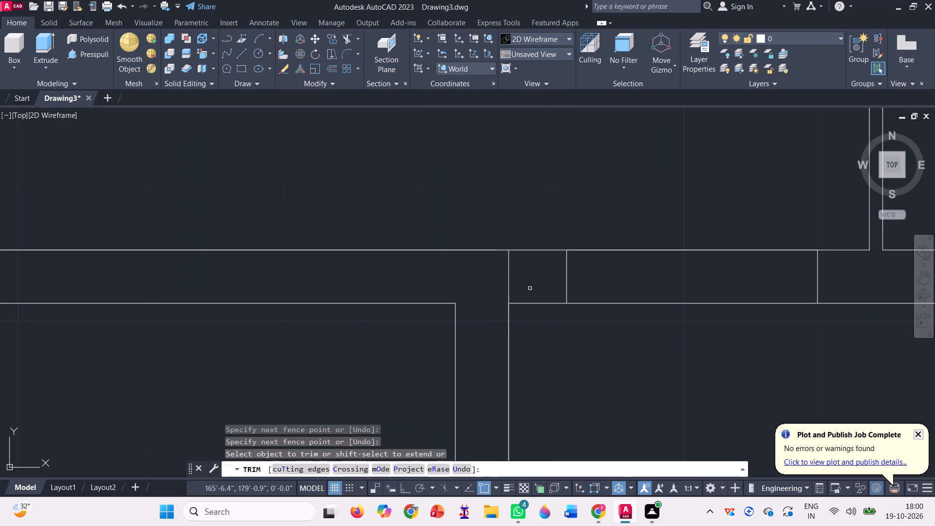
click(530, 286)
click(472, 276)
scroll(502, 215, down, 2)
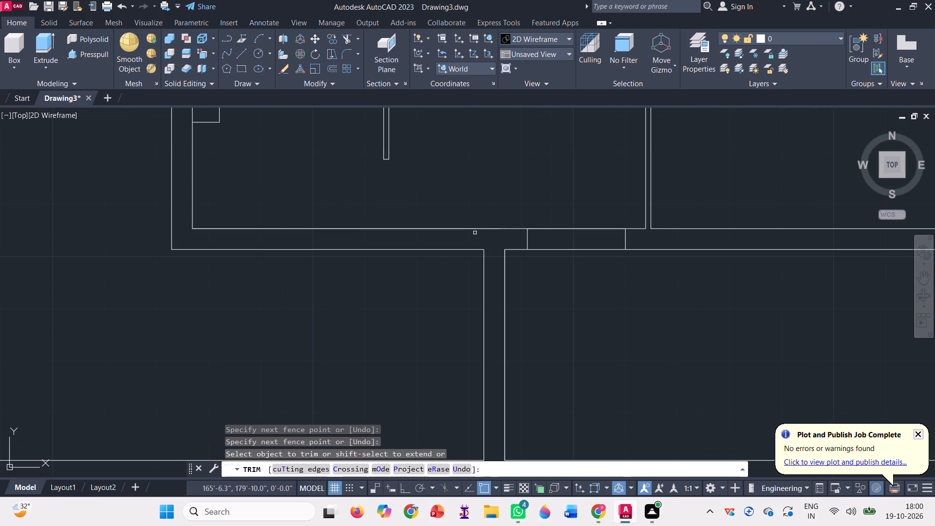
click(475, 229)
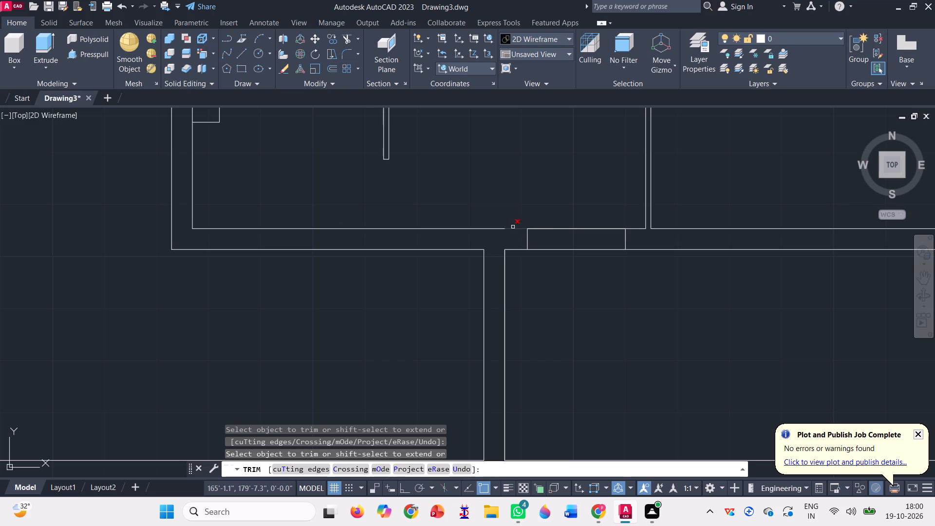
Trim away the part of the lower room's inner left line that crosses the bottom wall.
scroll(486, 229, up, 3)
scroll(465, 227, down, 2)
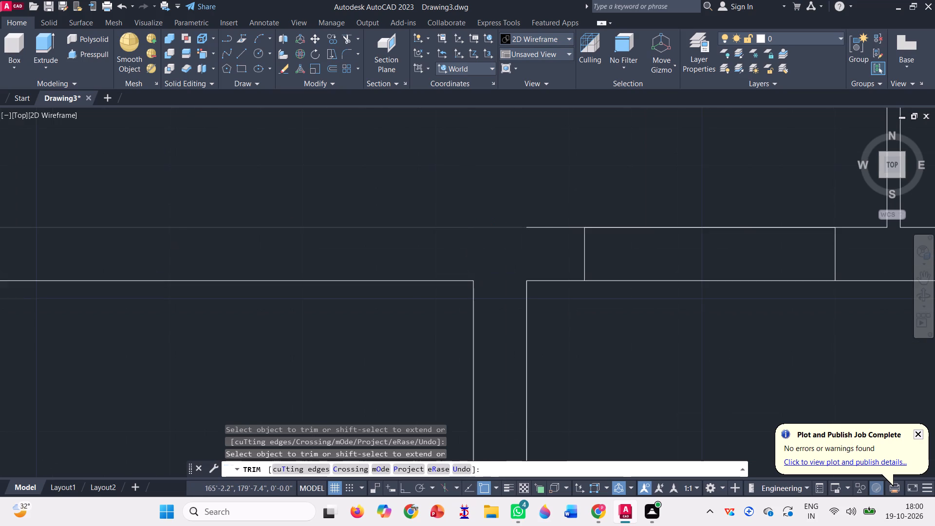
scroll(467, 227, down, 2)
click(482, 319)
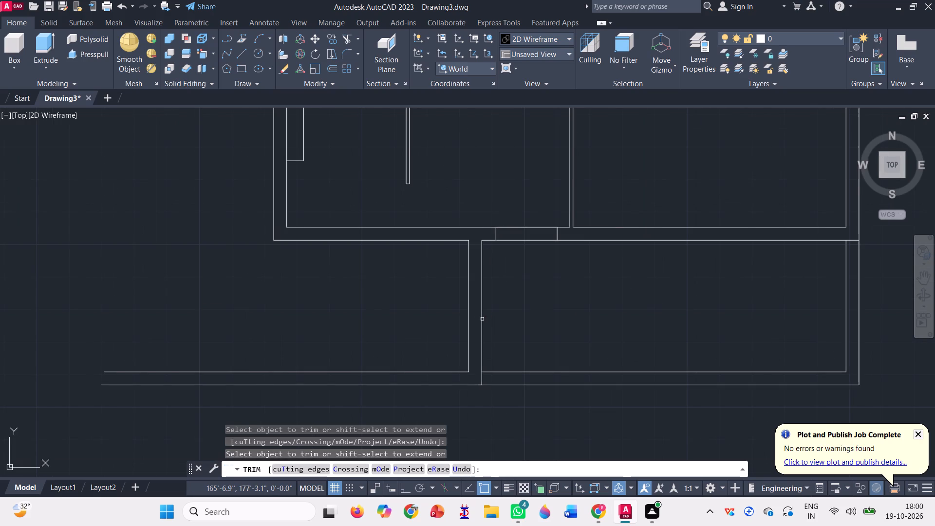
scroll(489, 378, up, 3)
click(438, 385)
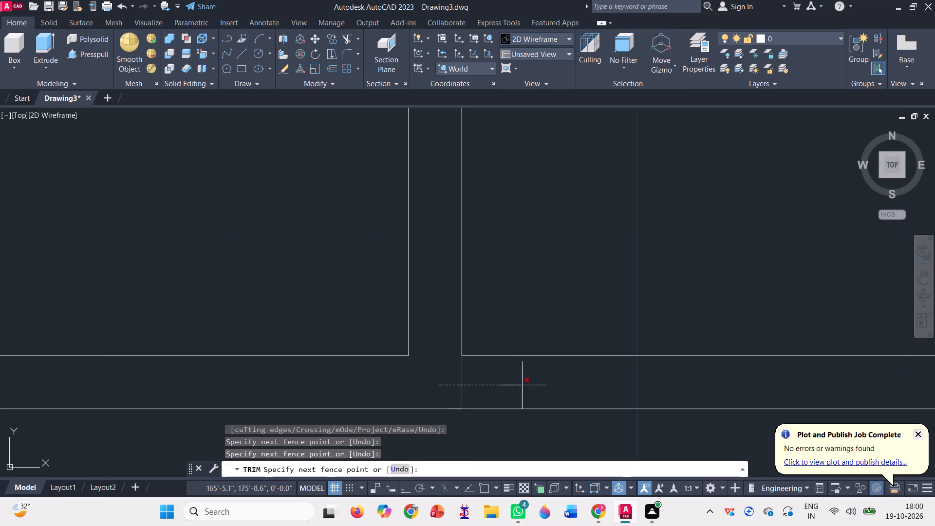
click(471, 385)
Trim the overlapping line at the lower room's opening and the stray vertical line inside the opening above the middle room.
scroll(478, 382, down, 4)
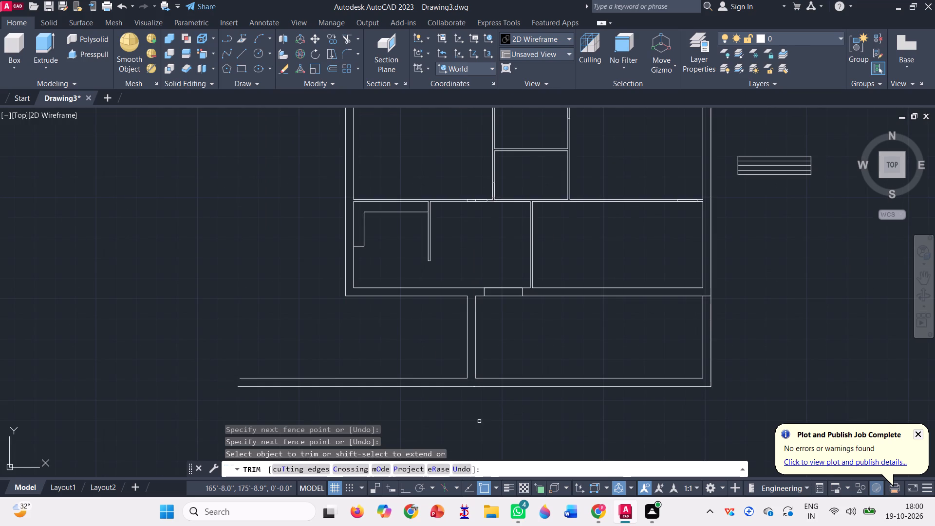
scroll(479, 426, down, 1)
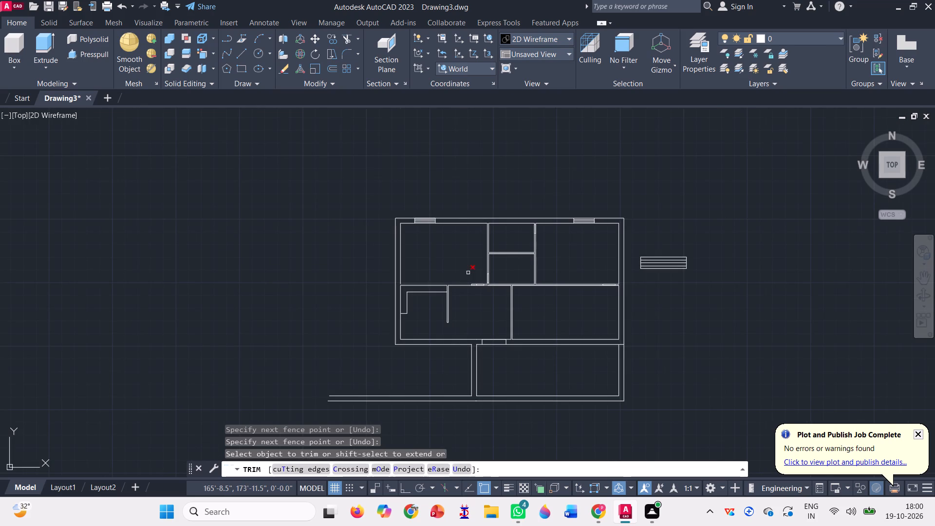
scroll(481, 341, up, 2)
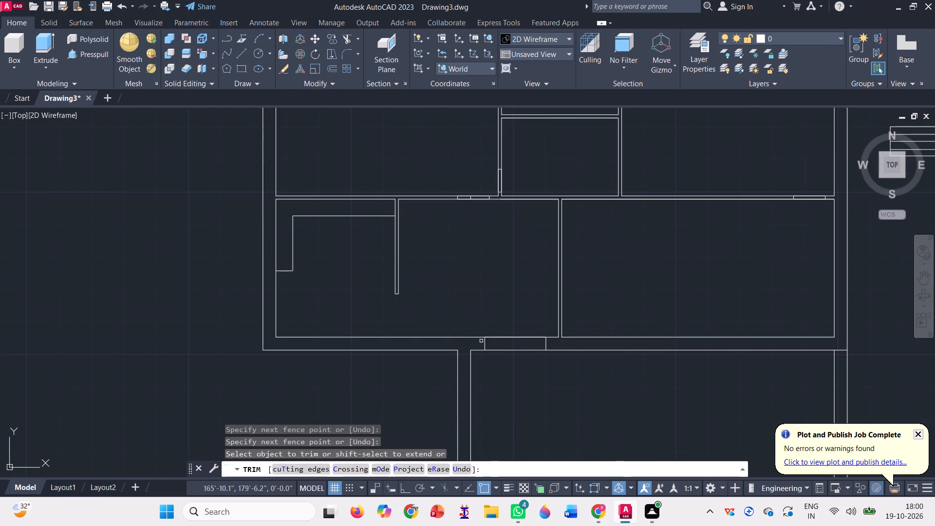
scroll(513, 340, up, 2)
click(510, 333)
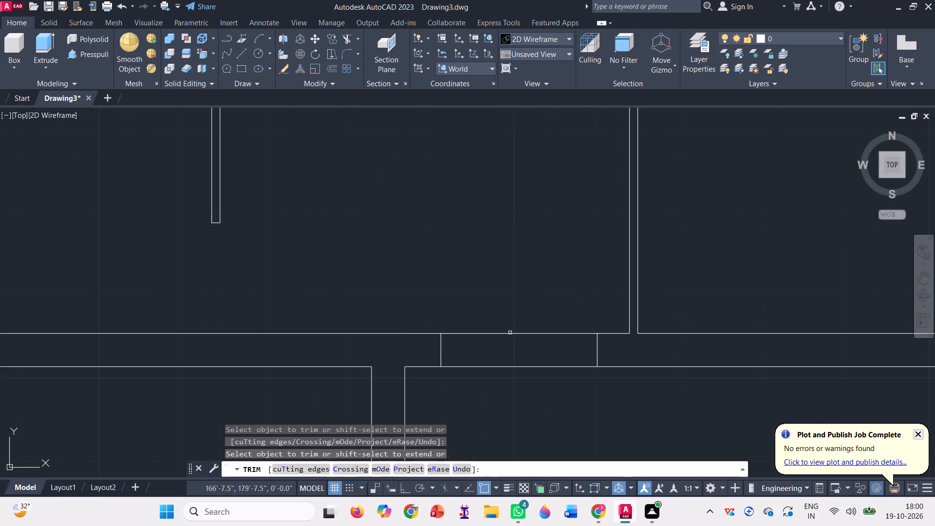
scroll(486, 364, down, 1)
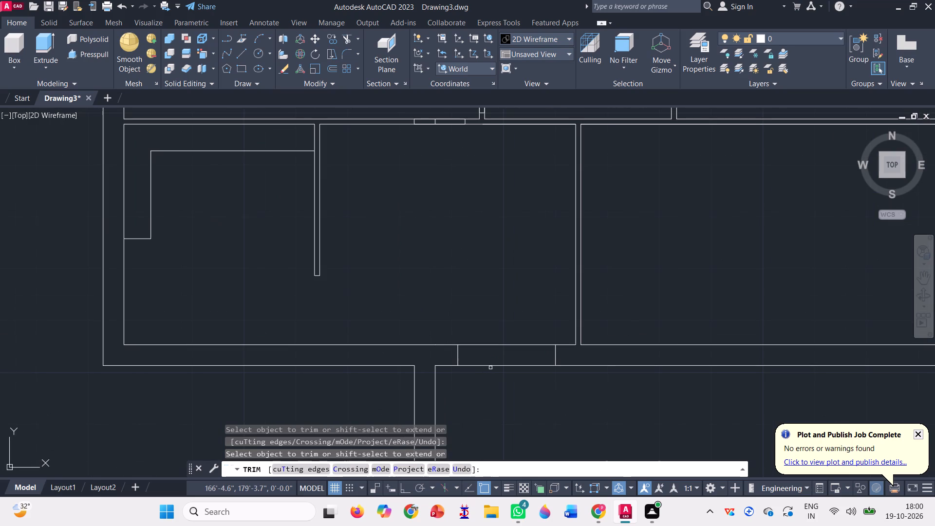
scroll(525, 348, down, 1)
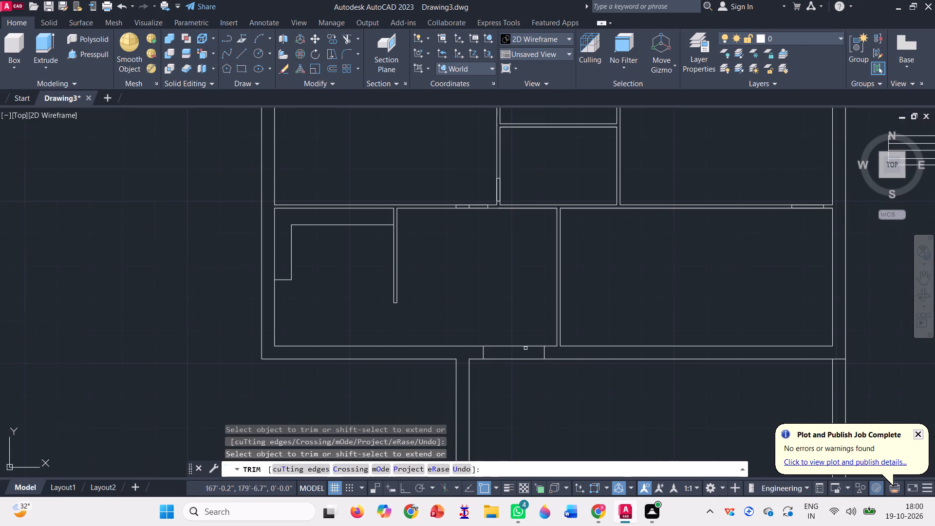
scroll(455, 211, up, 3)
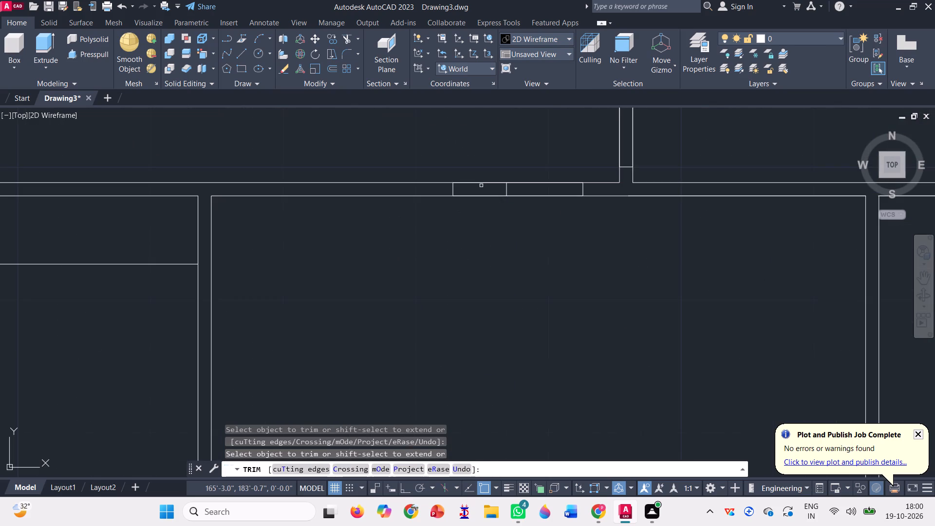
scroll(486, 188, up, 4)
click(634, 193)
click(560, 190)
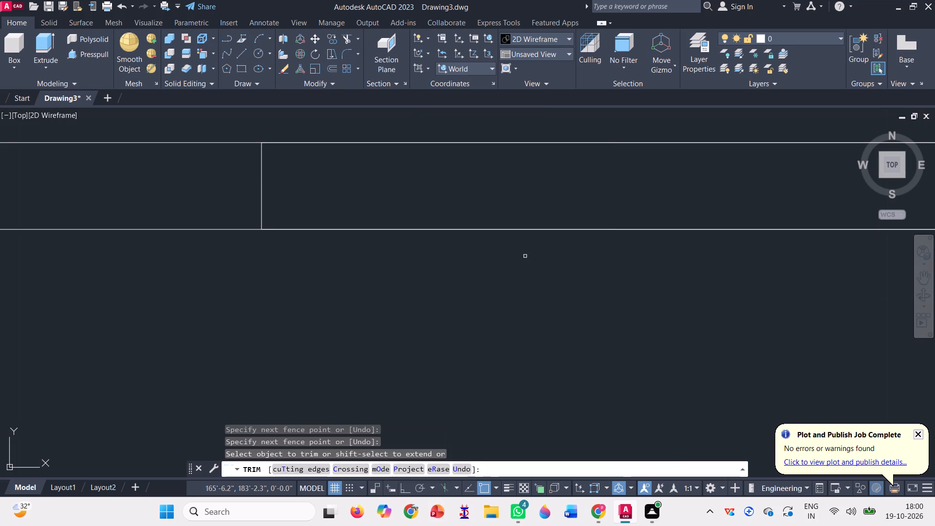
Remove the spare window symbol beside the plan's right side with Trim, including its two leftover end lines.
scroll(524, 257, down, 9)
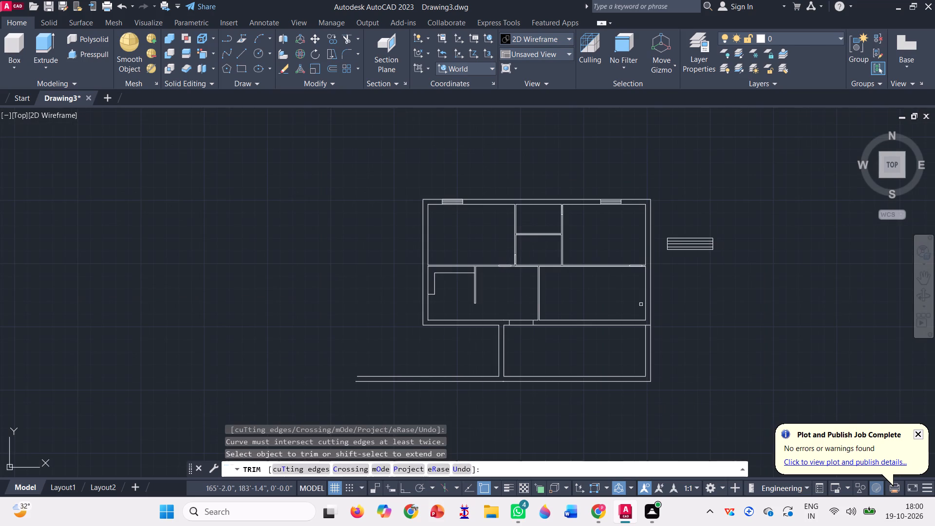
click(748, 272)
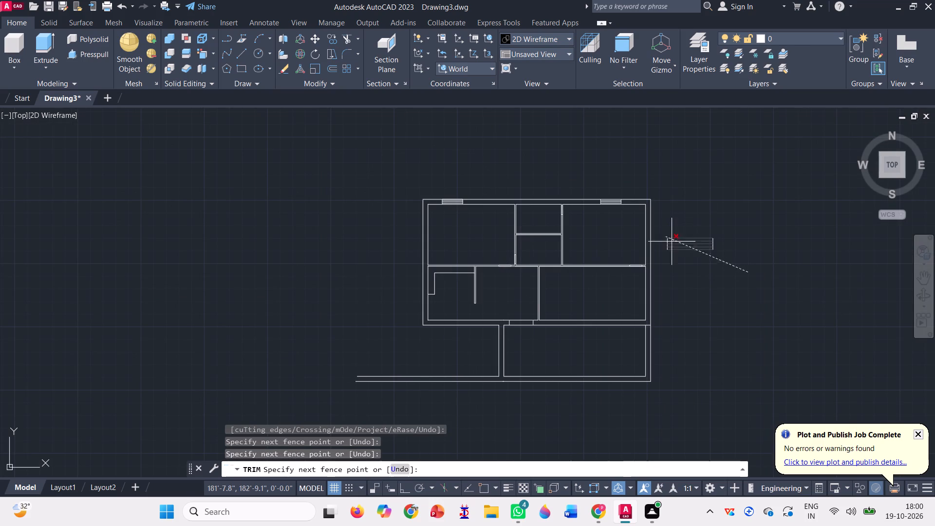
click(678, 231)
scroll(703, 242, up, 3)
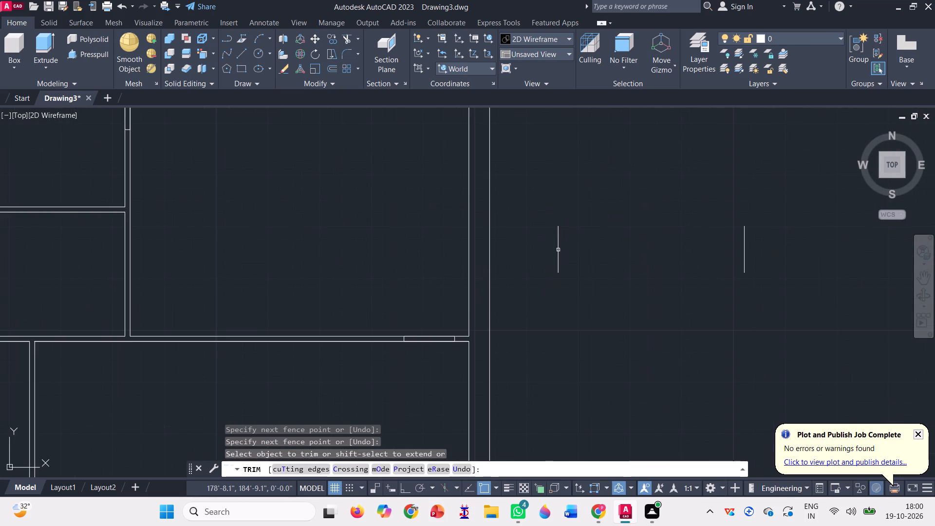
click(543, 245)
click(768, 246)
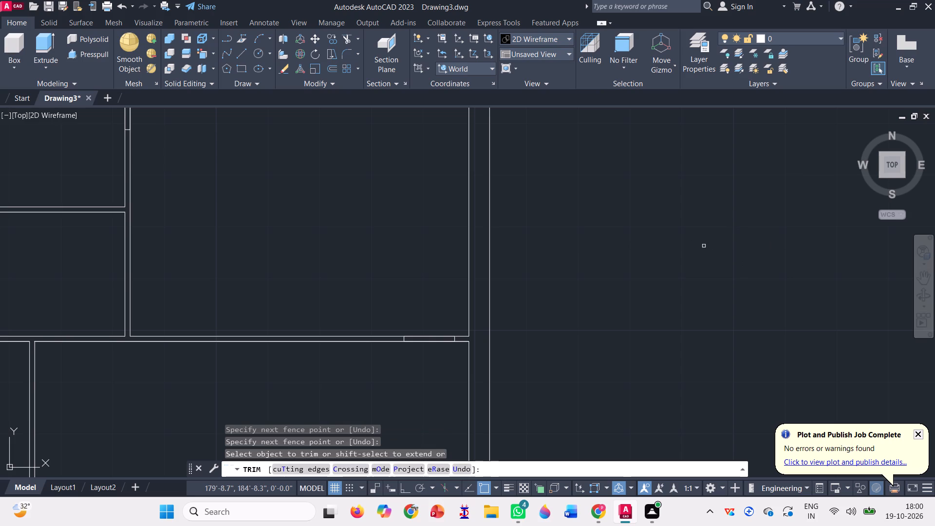
key(Escape)
scroll(661, 243, down, 2)
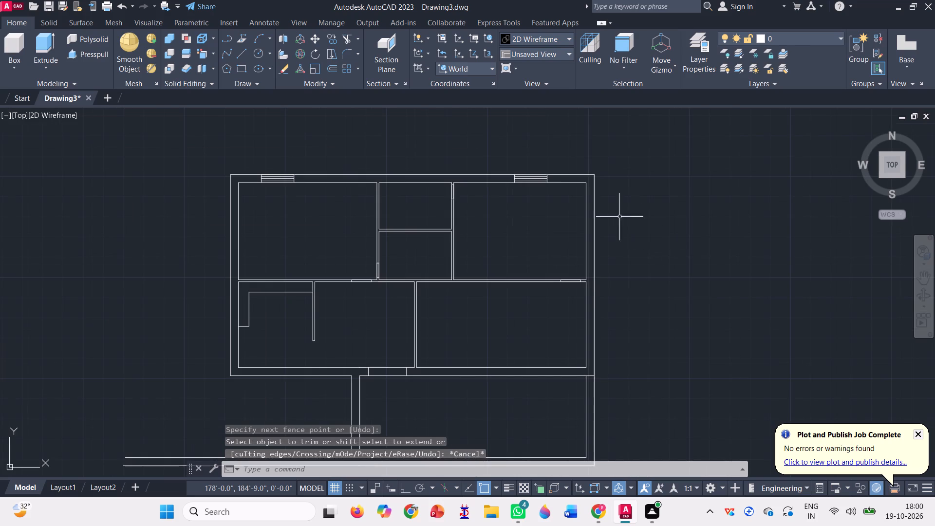
Draw a line continuing the lower room's outer left line down across the bottom wall to its outer line.
scroll(552, 217, down, 1)
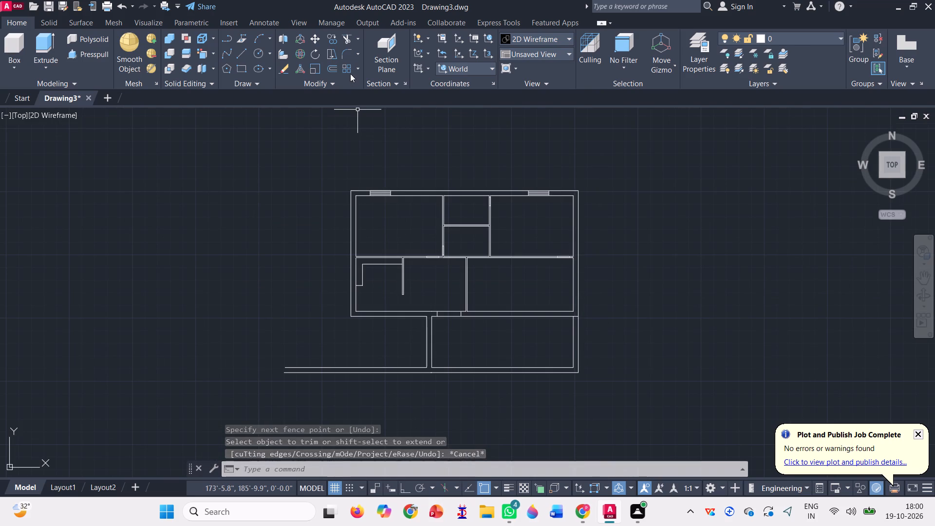
click(244, 59)
scroll(420, 389, up, 3)
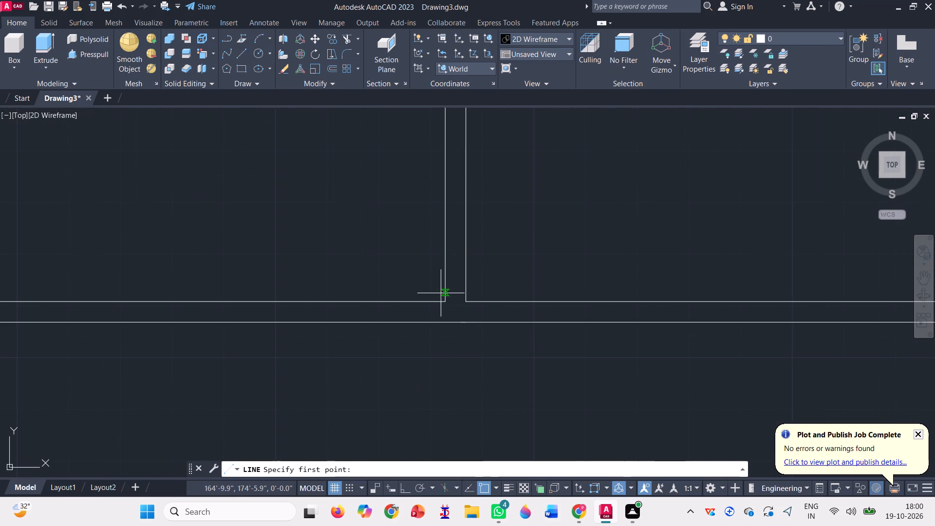
click(443, 304)
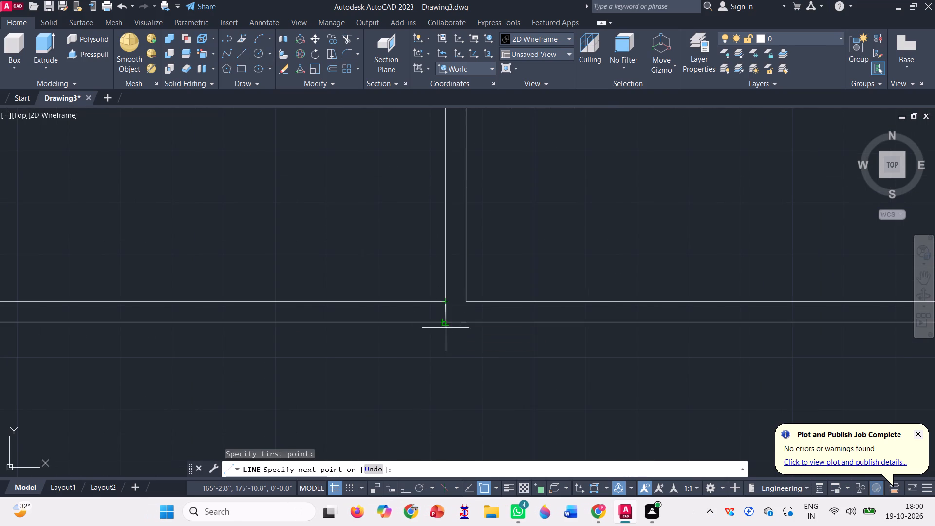
click(446, 328)
key(space)
scroll(427, 373, down, 2)
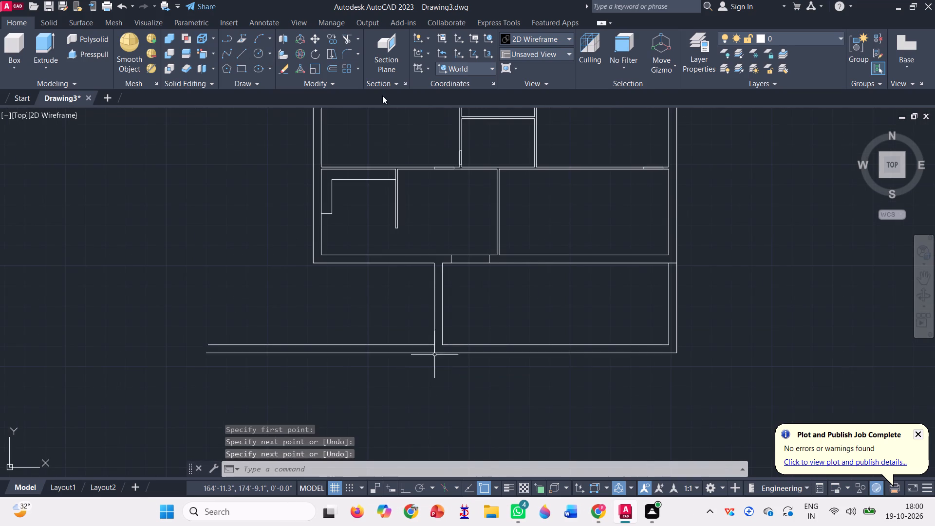
Trim away both bottom wall lines where they run past the lower room's outer left wall.
click(345, 38)
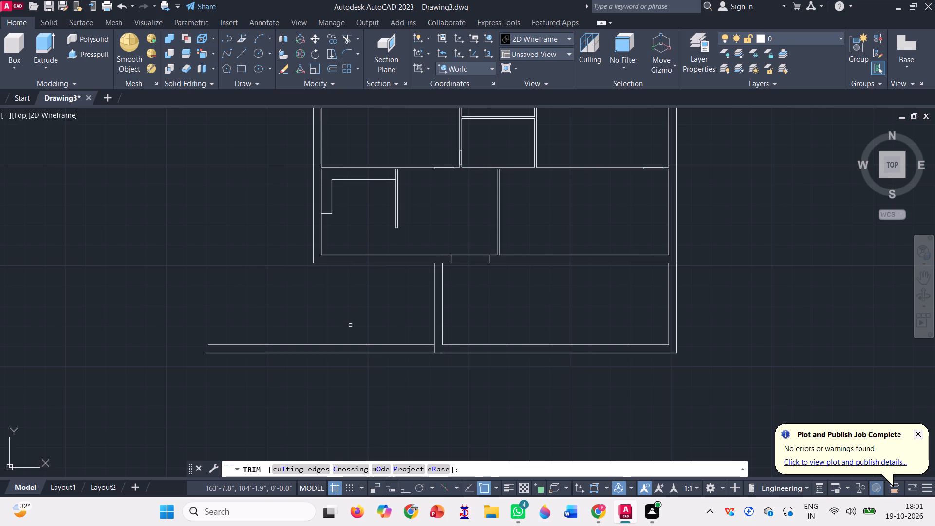
click(356, 375)
click(349, 344)
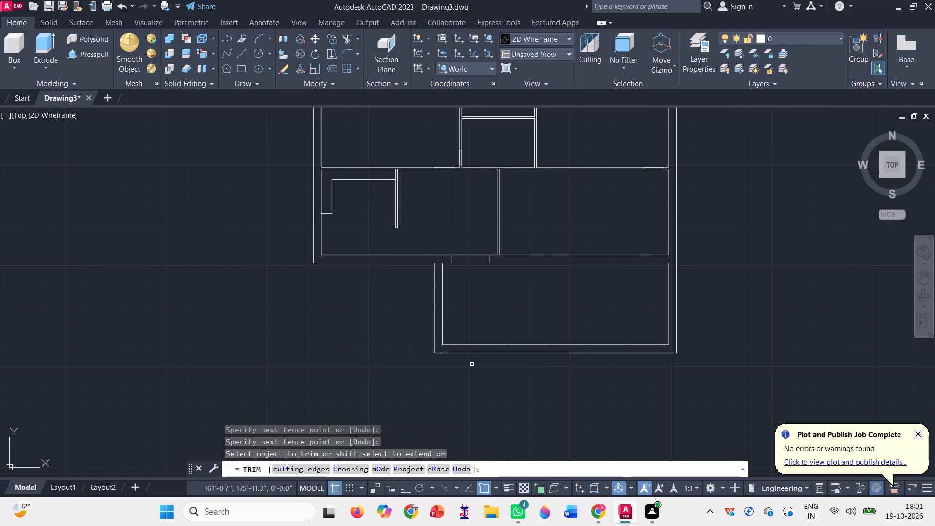
Trim the bottom outer line's overlapping segment at the lower room's lower-left corner, and extend the remaining line back to the corner.
scroll(452, 364, up, 3)
scroll(406, 319, up, 2)
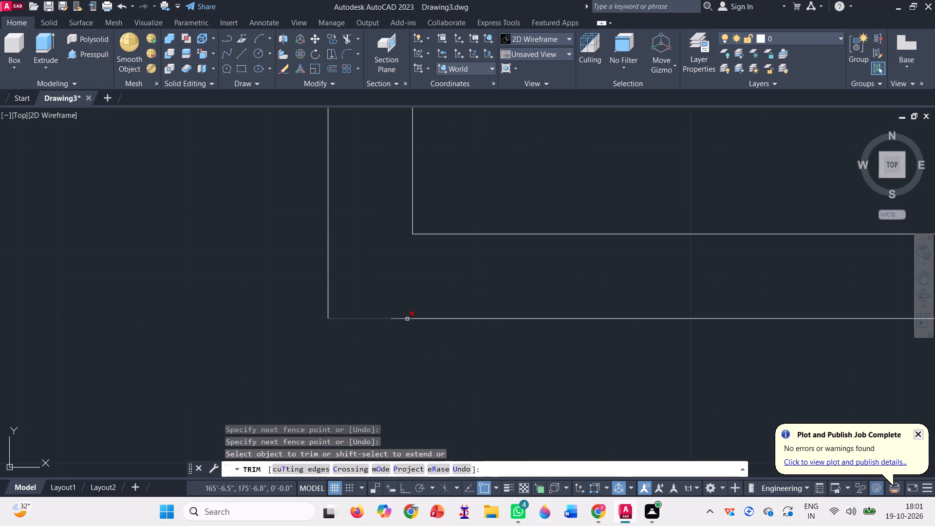
click(405, 319)
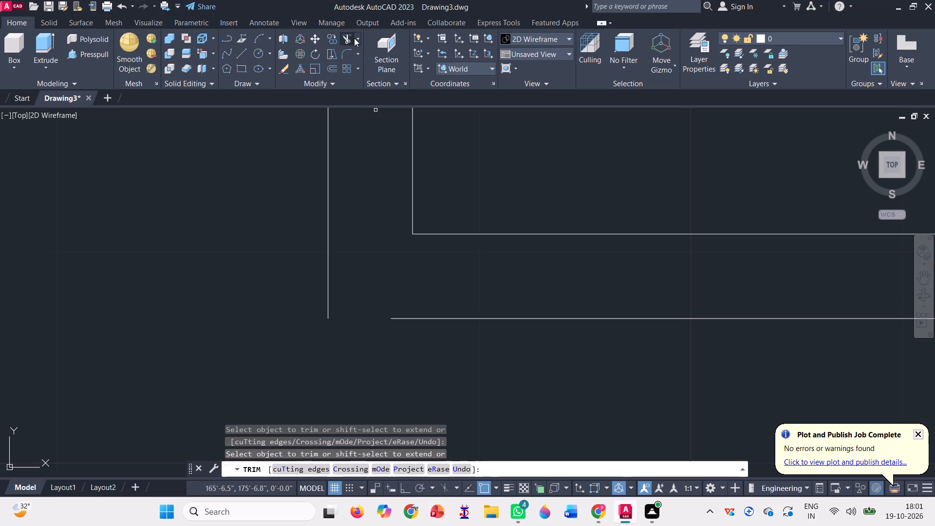
click(357, 39)
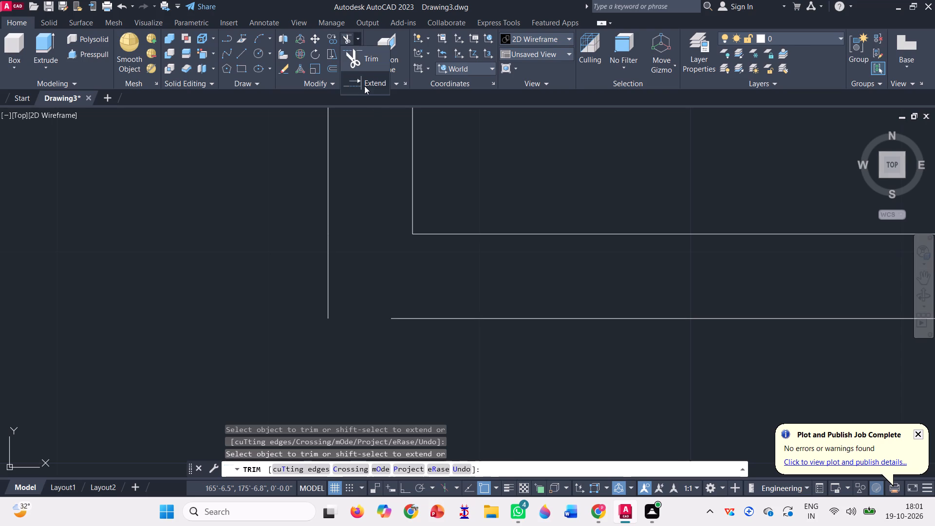
click(364, 86)
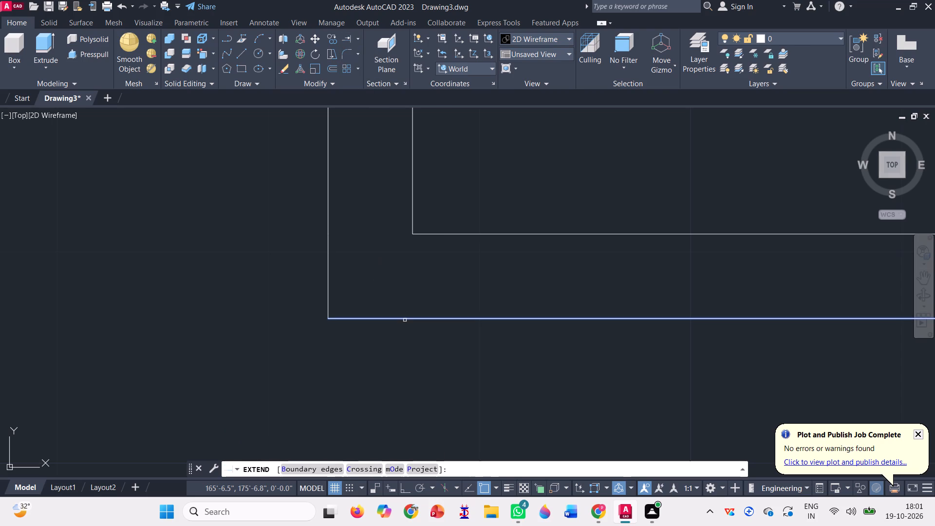
click(405, 320)
scroll(381, 319, down, 3)
scroll(480, 321, down, 3)
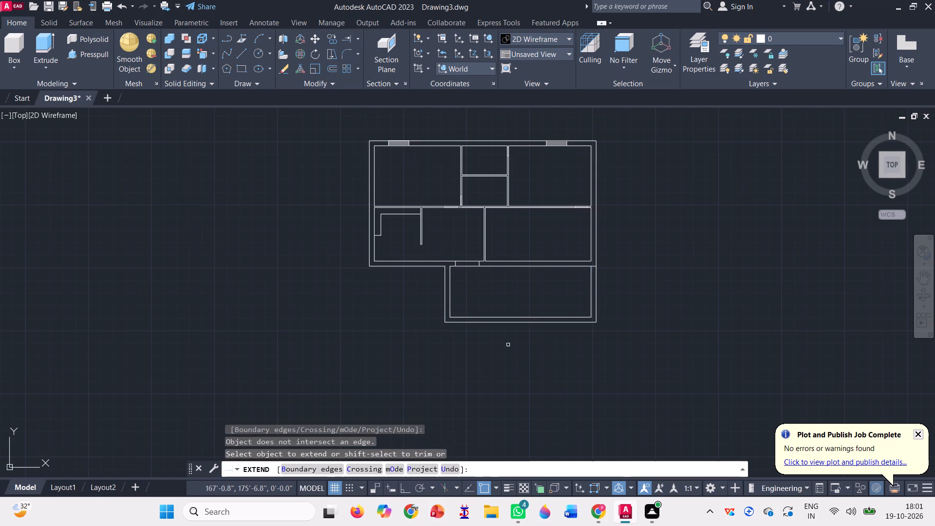
key(space)
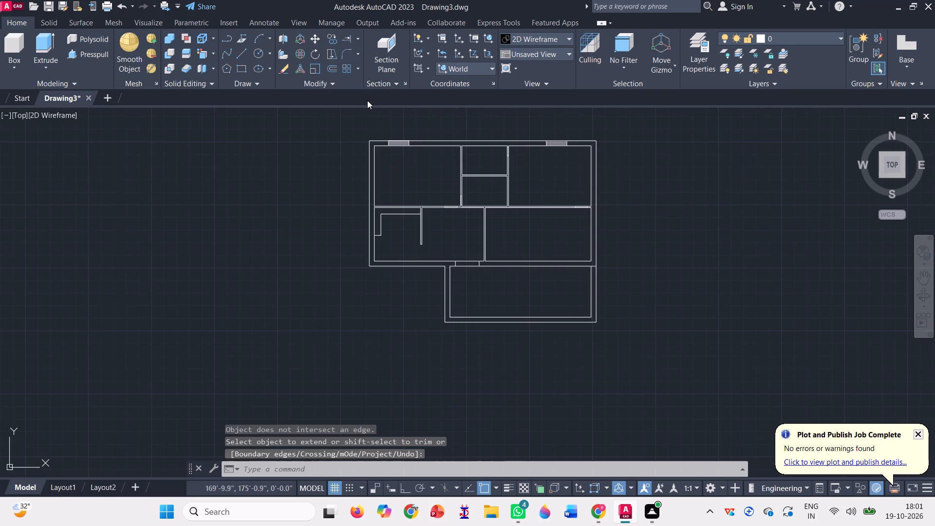
Copy the window symbol in the upper-left room's top wall to the empty area outside the plan's left wall.
click(329, 36)
scroll(407, 144, up, 3)
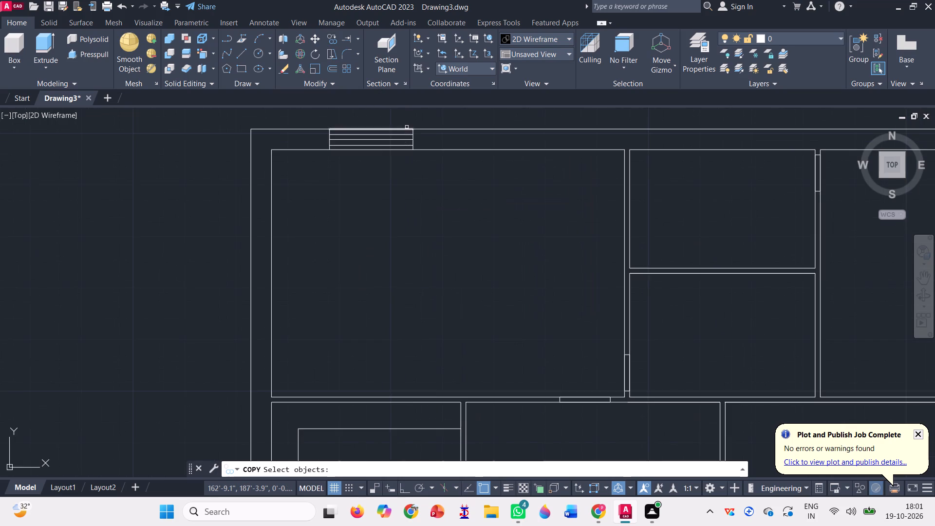
scroll(407, 126, up, 3)
click(457, 211)
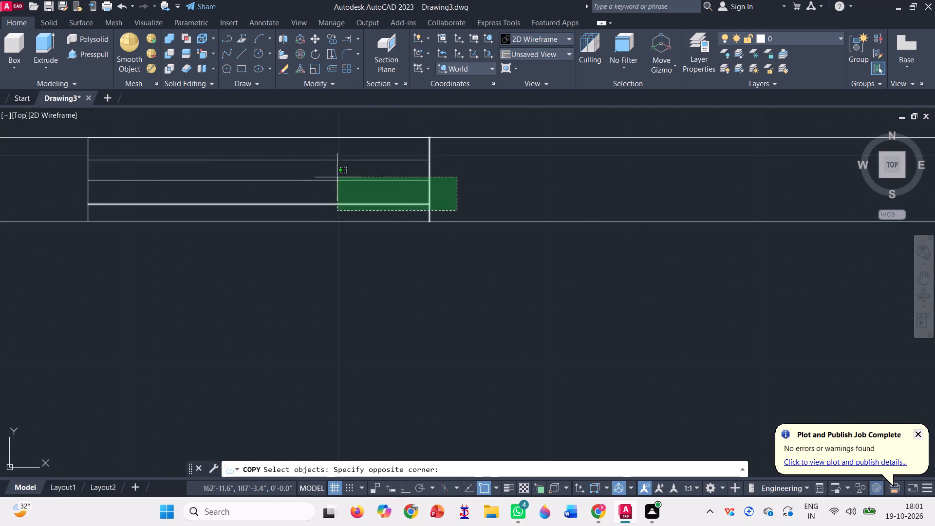
click(317, 153)
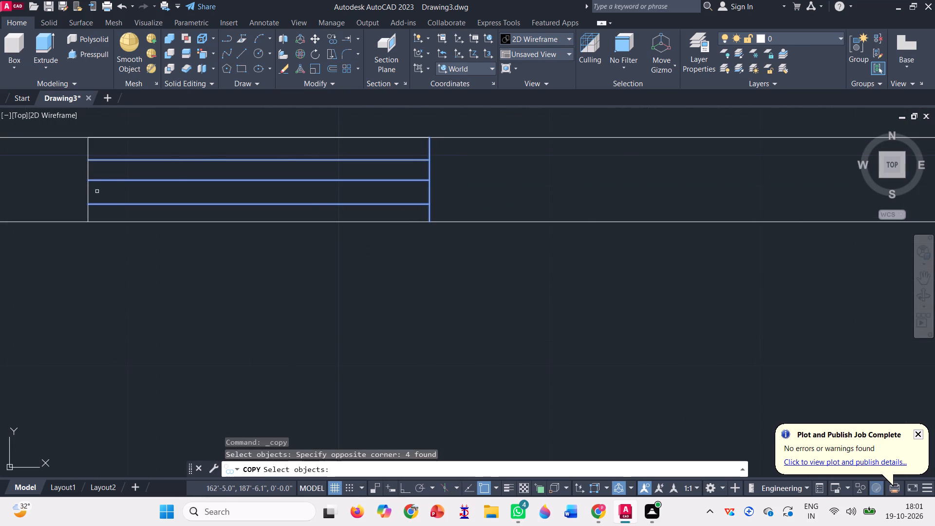
click(100, 191)
click(65, 180)
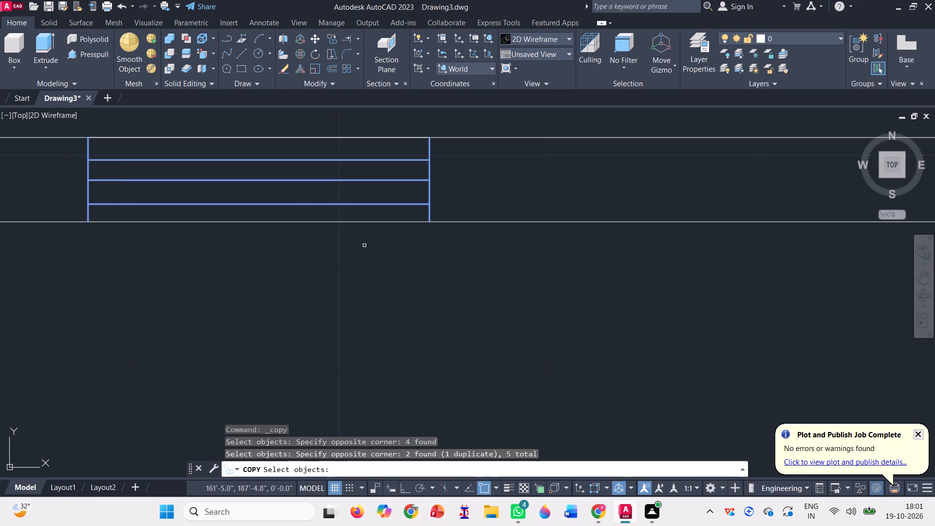
key(space)
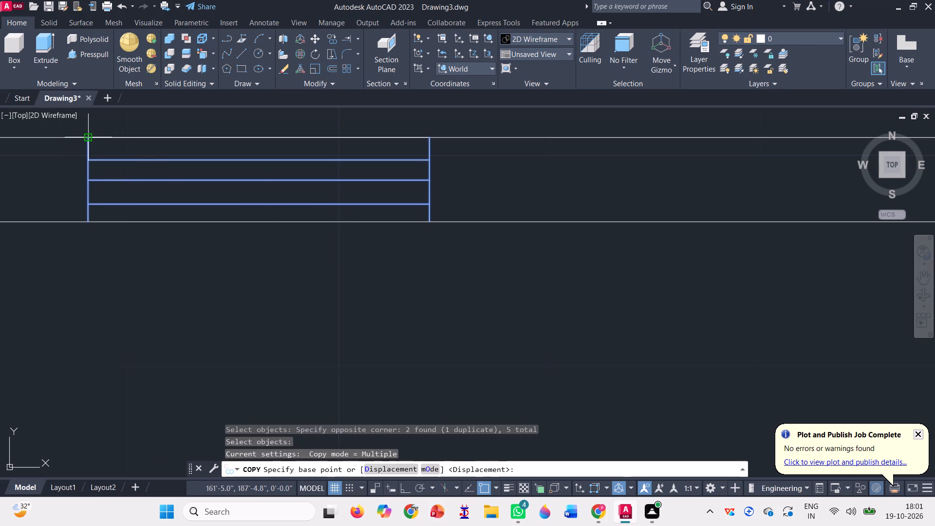
click(86, 137)
scroll(317, 217, down, 5)
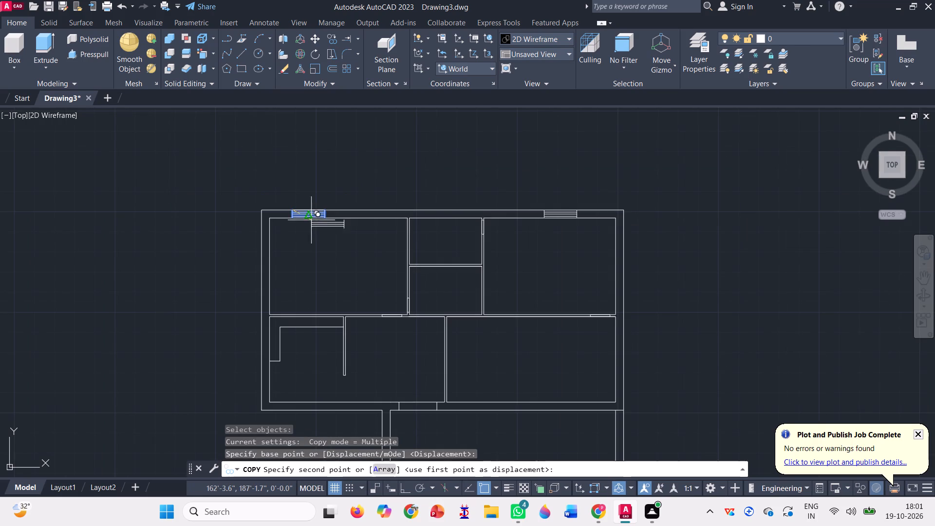
click(180, 262)
key(Escape)
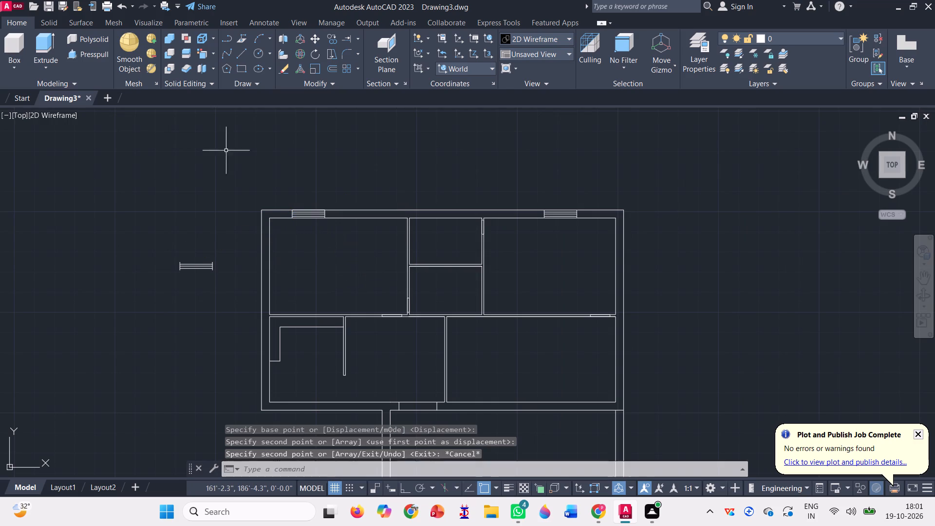
Rotate the copied window symbol outside the plan to vertical about its upper-right corner, with Ortho on.
click(317, 49)
scroll(217, 282, up, 3)
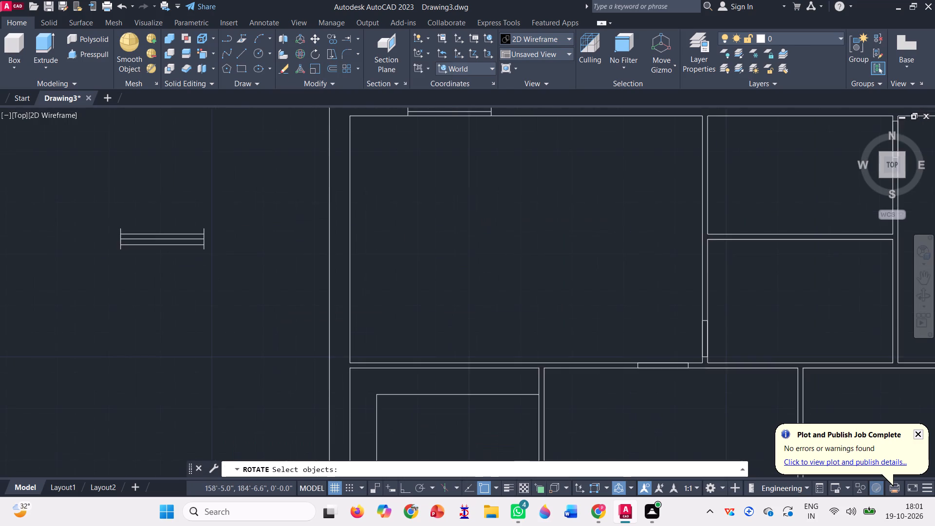
click(250, 267)
click(46, 166)
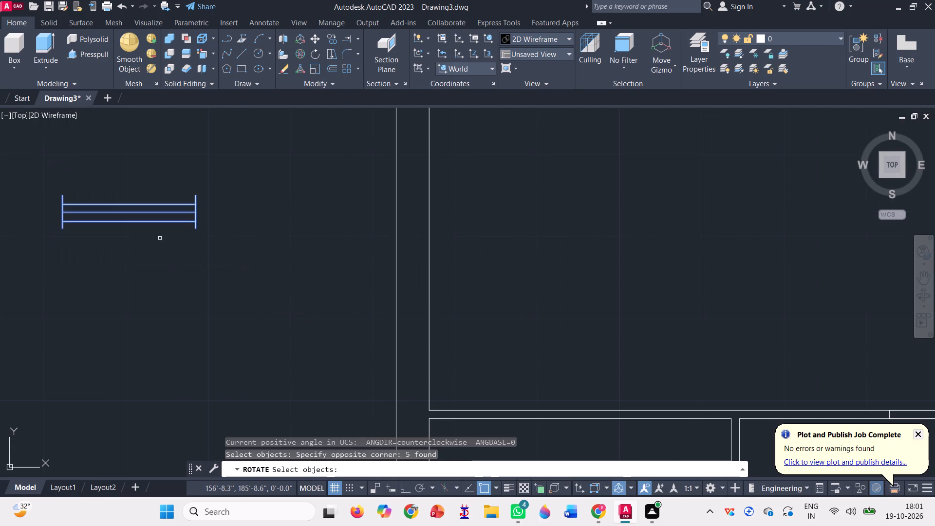
key(space)
click(197, 191)
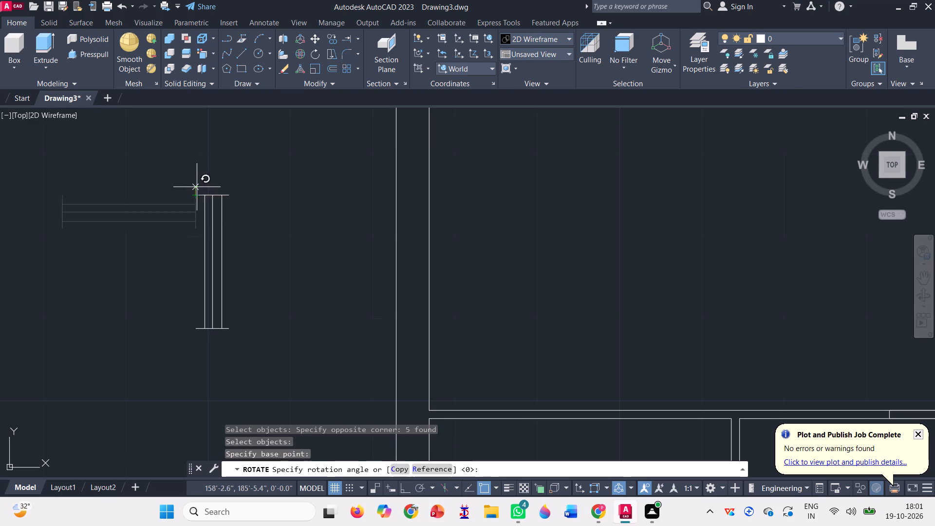
key(F8)
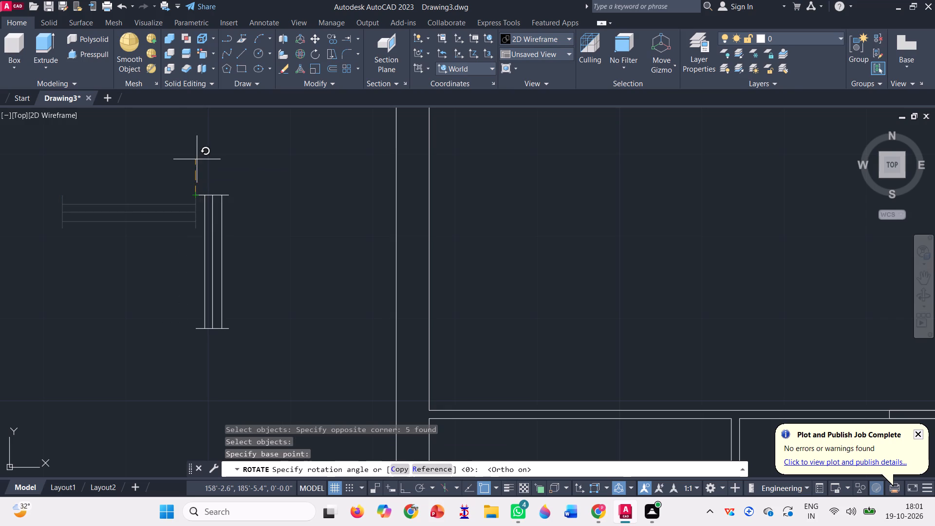
click(197, 159)
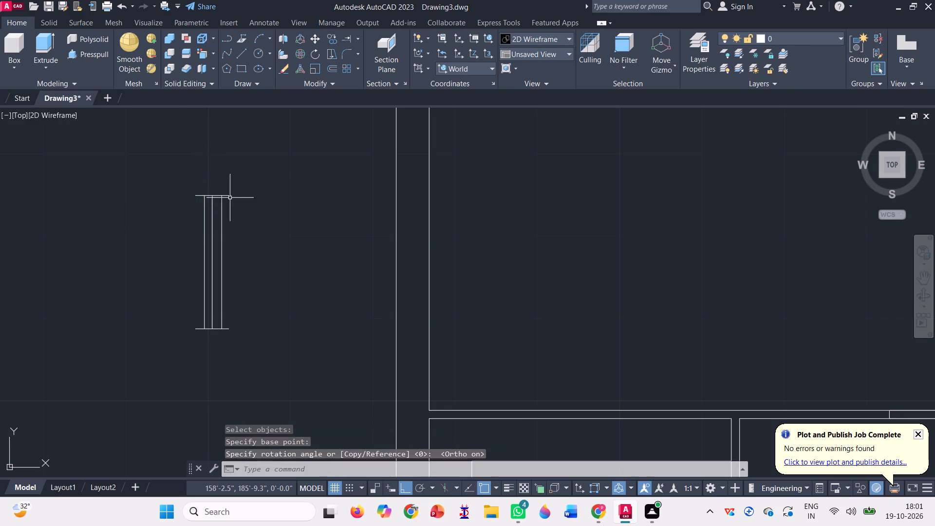
With Ortho off, copy the vertical window into the upper-left room's left outer wall and the upper-right room's right outer wall.
click(333, 42)
click(269, 378)
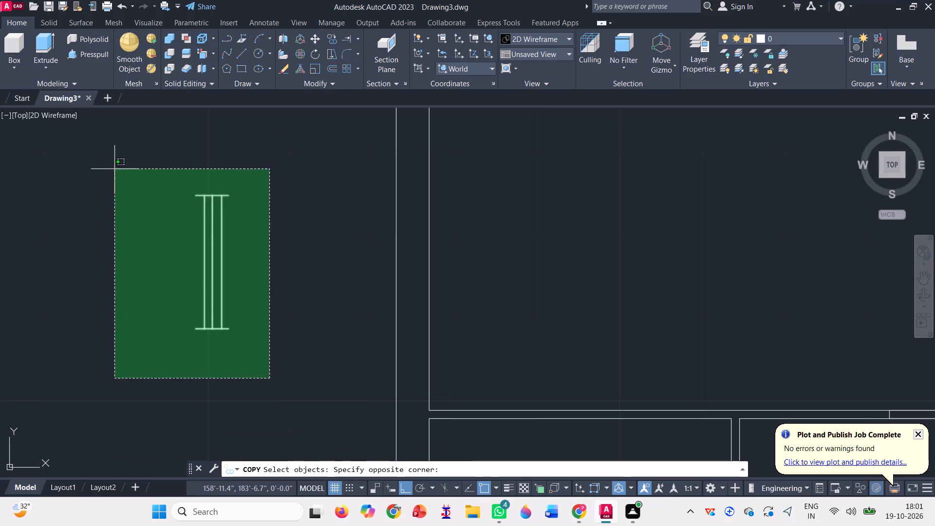
click(114, 169)
key(space)
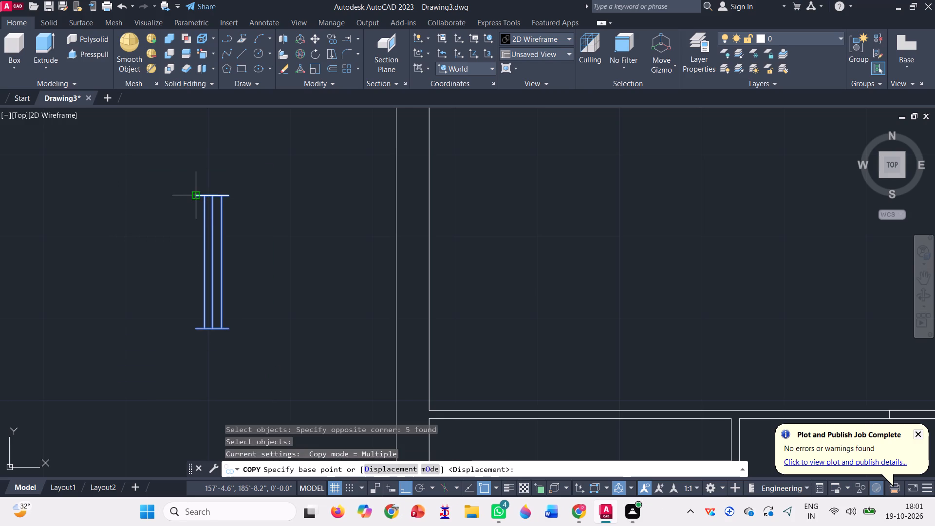
click(196, 192)
scroll(243, 272, down, 3)
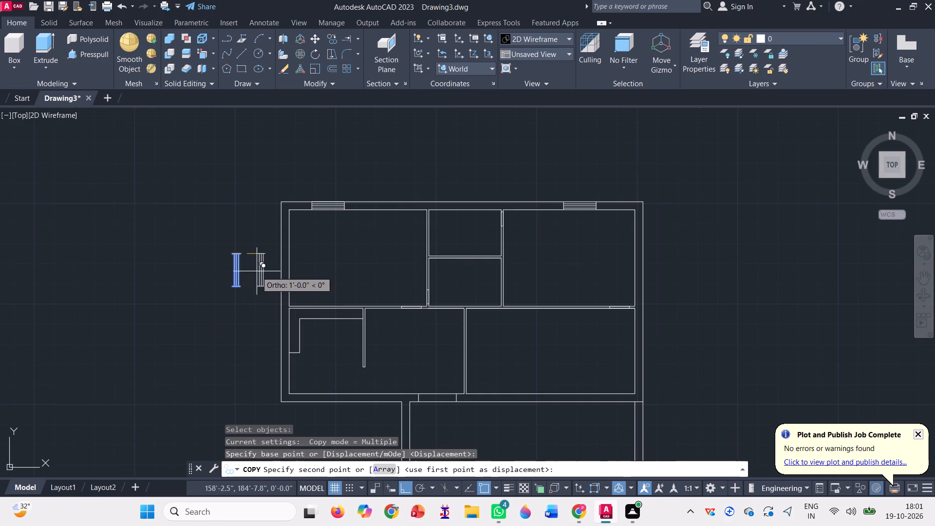
key(F8)
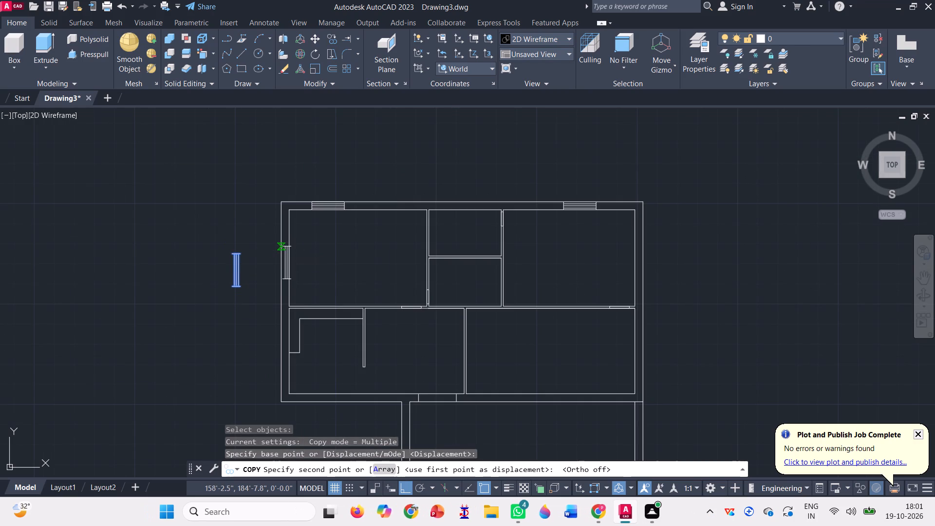
scroll(281, 240, up, 2)
click(281, 238)
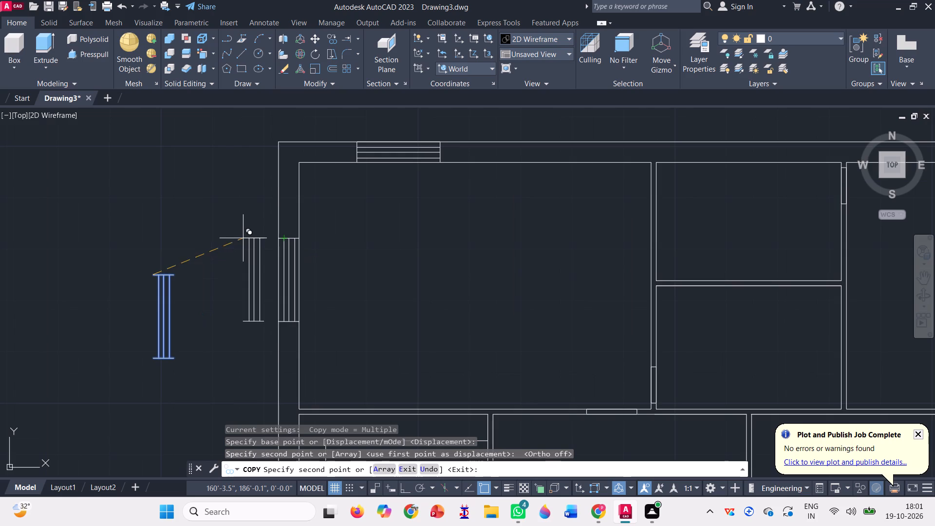
scroll(243, 229, down, 1)
scroll(837, 226, up, 1)
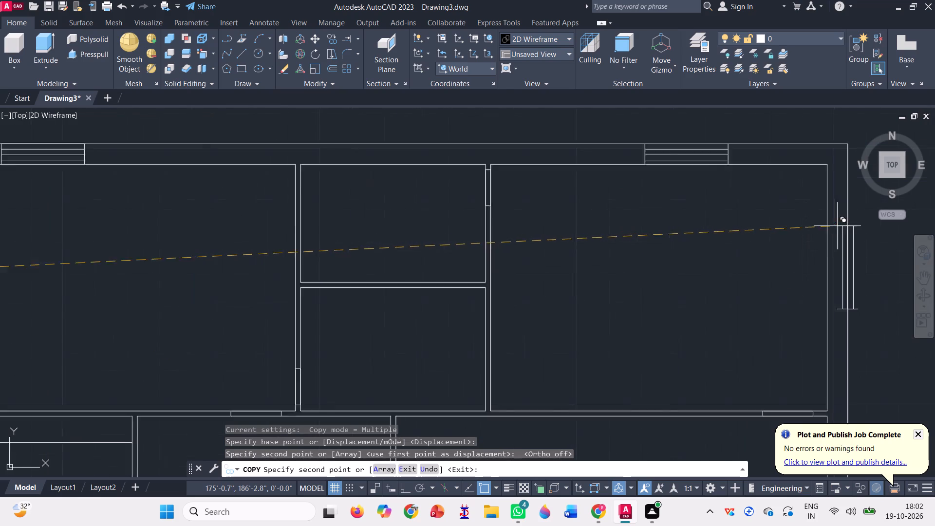
scroll(837, 226, up, 1)
click(822, 222)
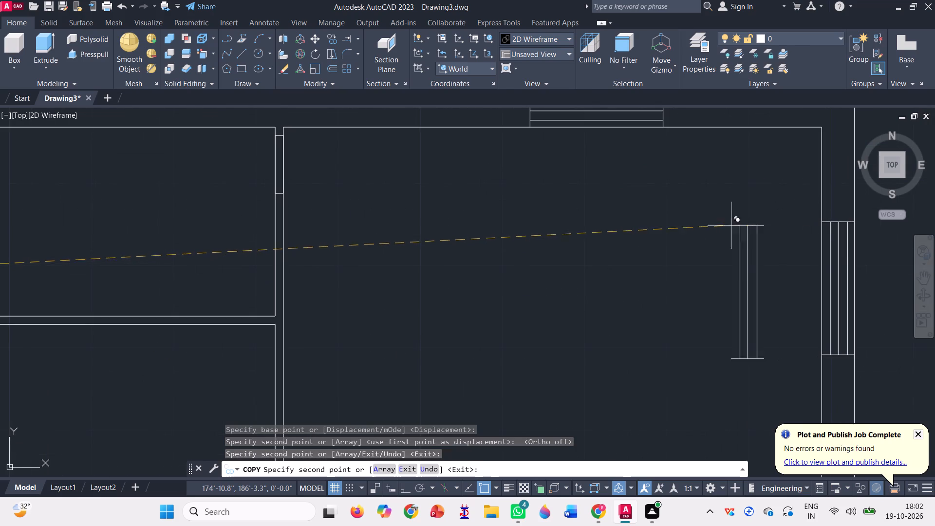
Place further copies of the vertical window in the middle-right room's right outer wall and the counter room's left outer wall.
scroll(668, 200, down, 4)
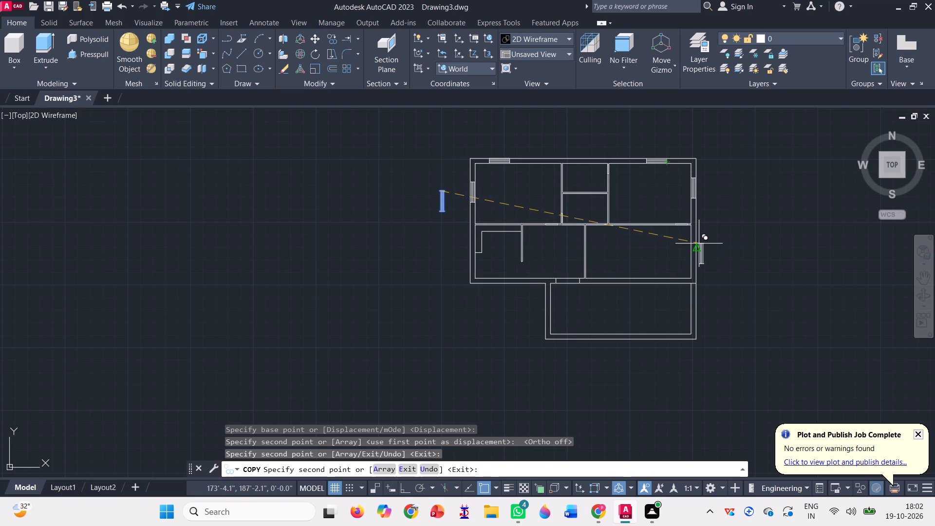
scroll(699, 244, up, 2)
click(679, 230)
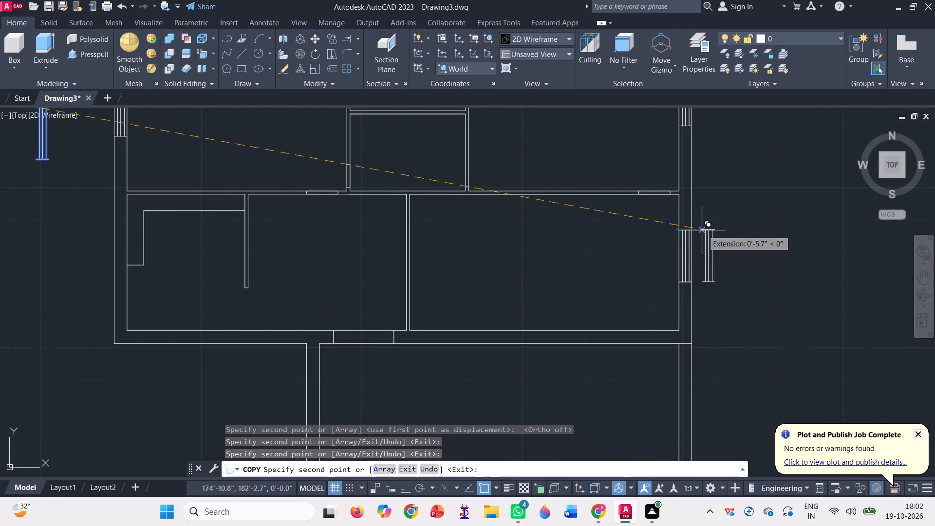
scroll(702, 230, down, 1)
scroll(337, 241, up, 2)
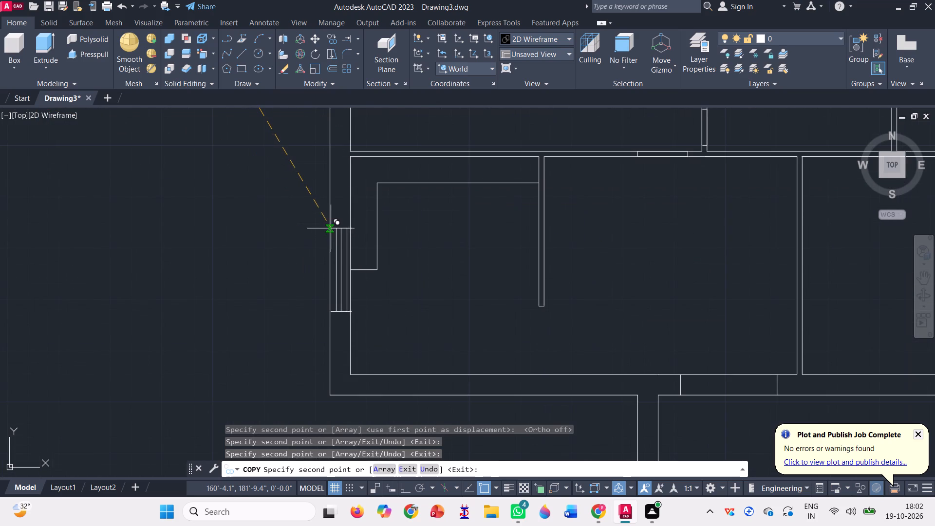
click(329, 224)
scroll(328, 205, down, 2)
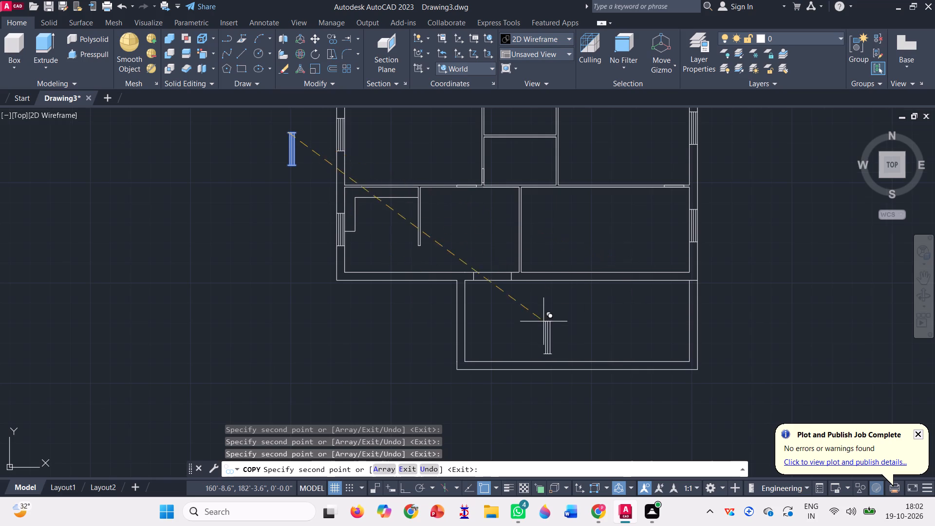
scroll(543, 322, down, 1)
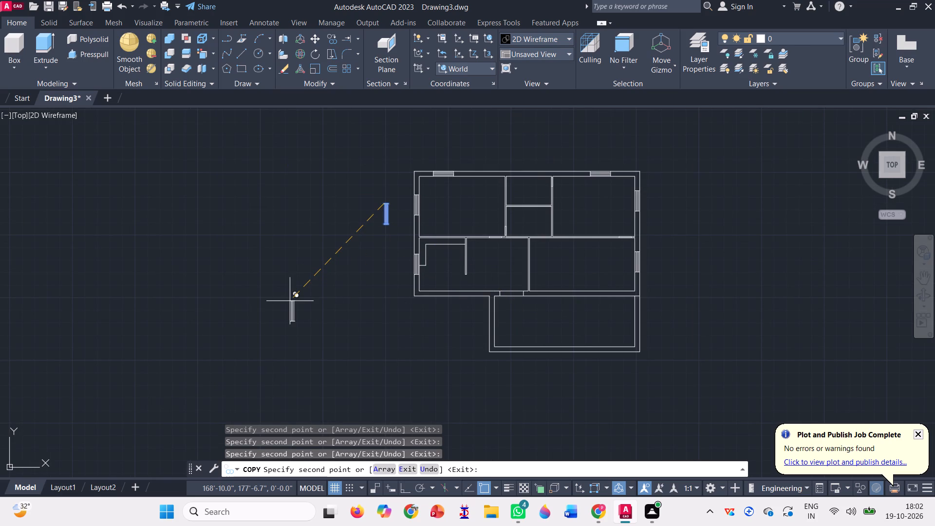
key(Escape)
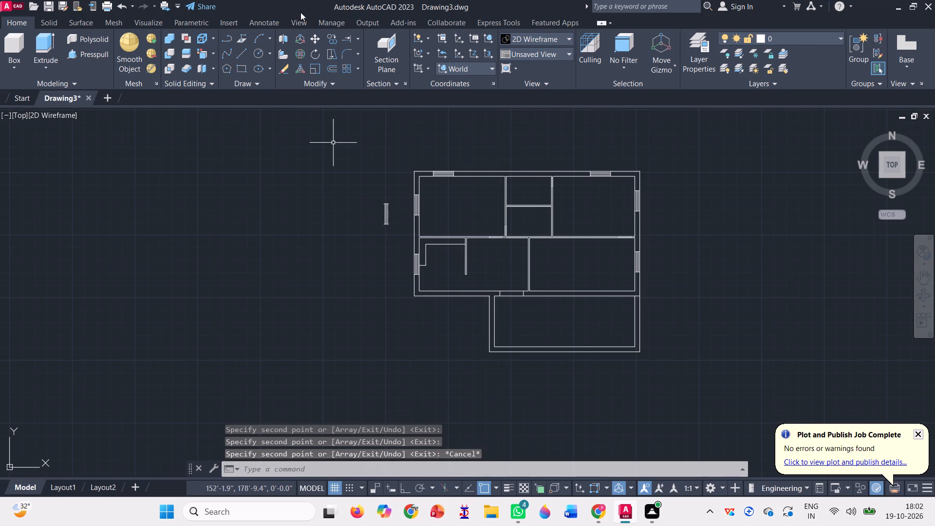
Copy the five-line window symbol from the upper-right room's top wall to two spots in the middle-right room's bottom wall.
click(336, 42)
scroll(618, 174, up, 2)
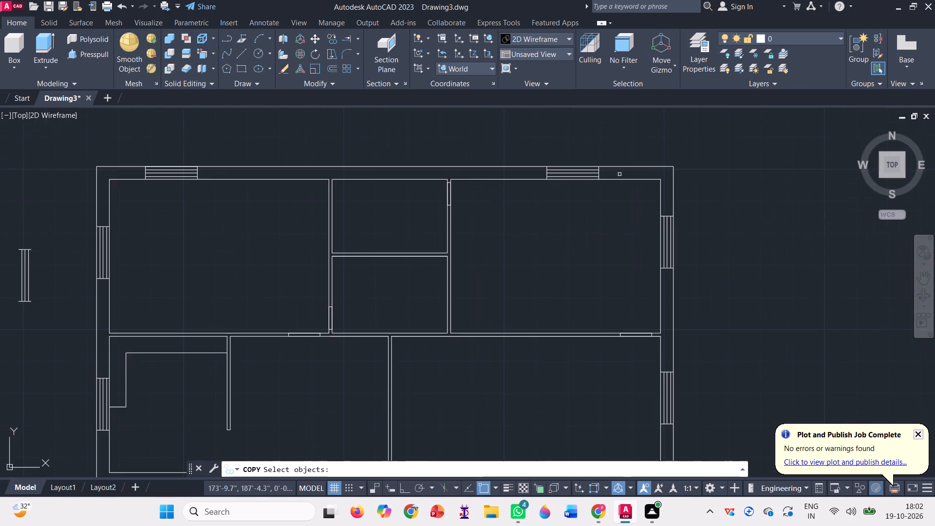
scroll(595, 179, up, 3)
click(646, 170)
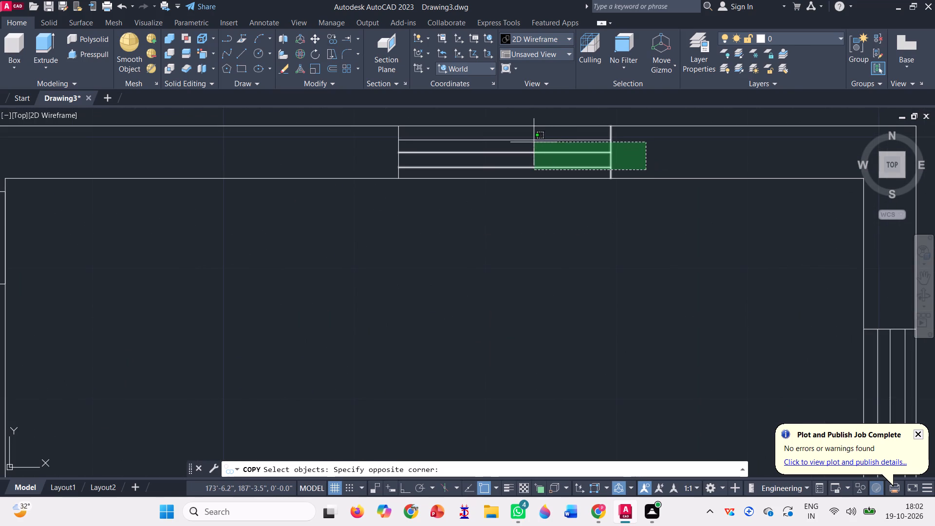
click(530, 139)
click(407, 163)
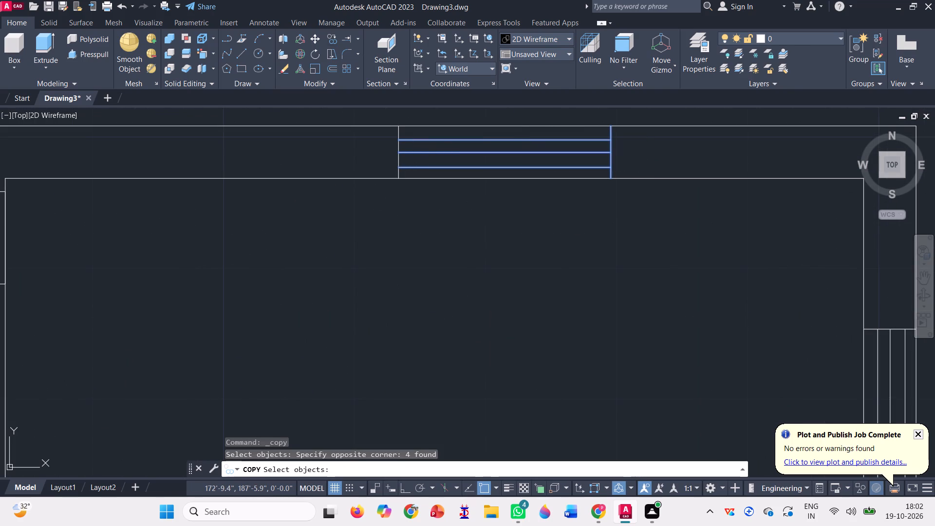
click(379, 155)
key(space)
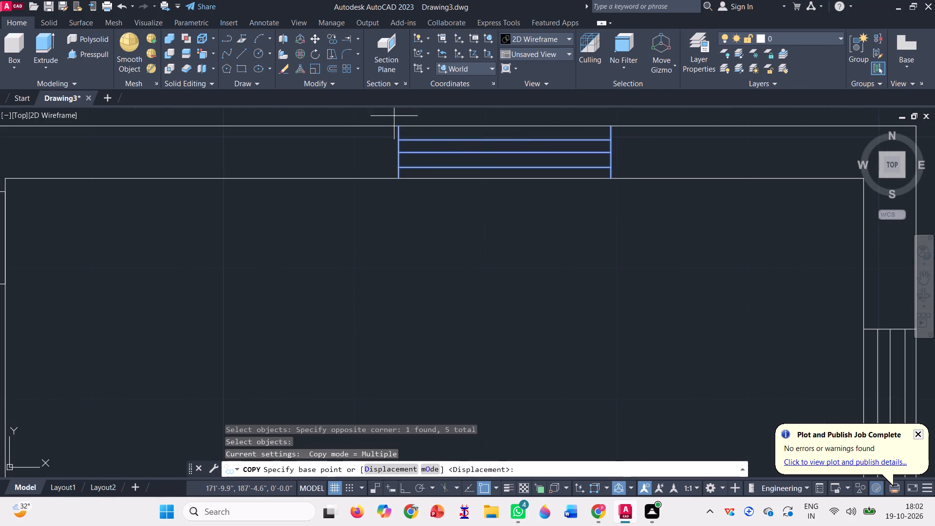
click(400, 127)
scroll(400, 145, down, 2)
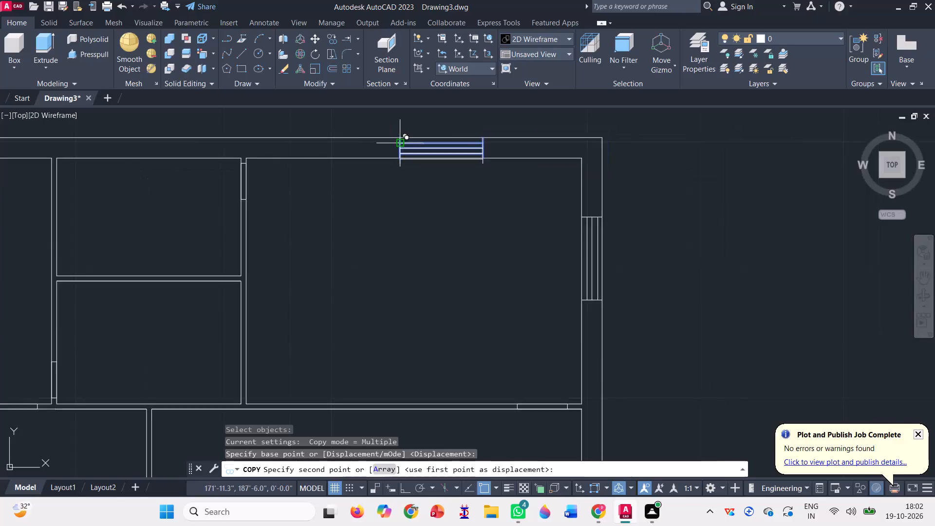
scroll(400, 142, down, 2)
scroll(349, 343, up, 2)
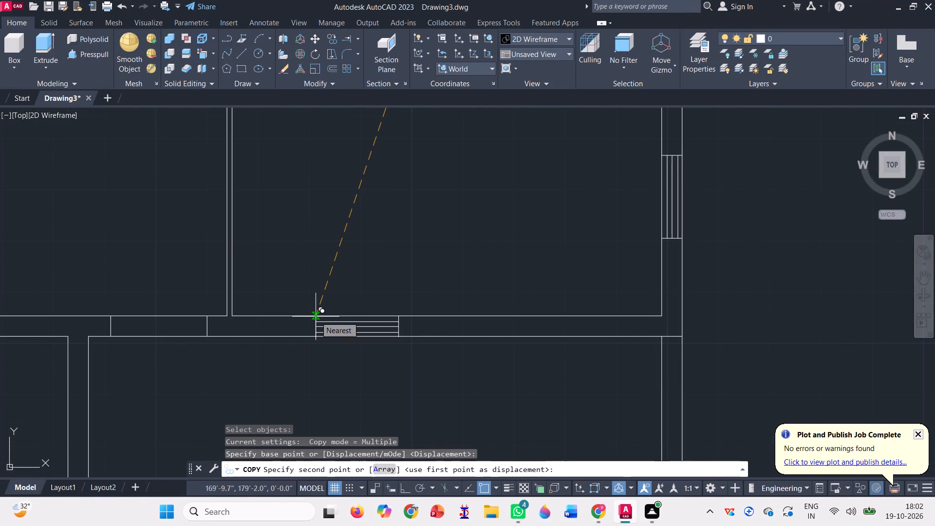
click(316, 317)
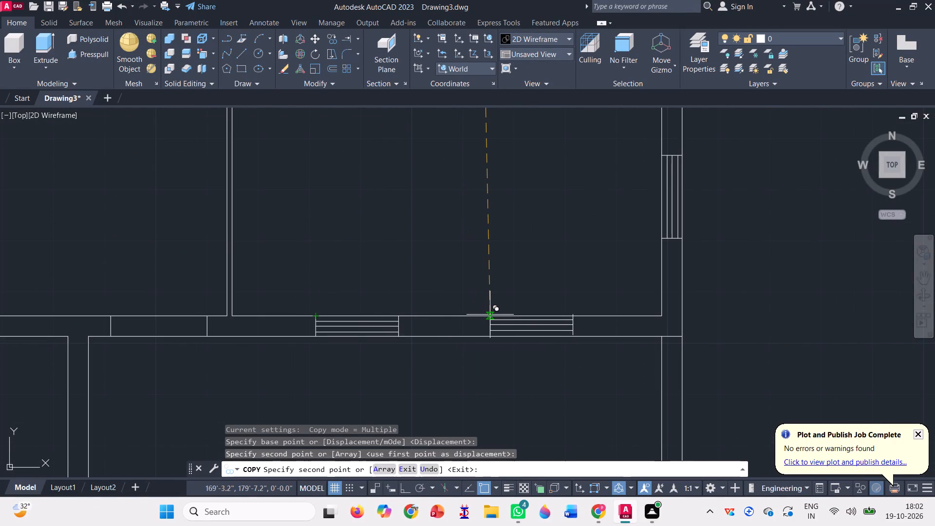
click(490, 316)
Place another copy of the horizontal window in the counter room's bottom outer wall, near its lower-left corner.
scroll(516, 322, down, 2)
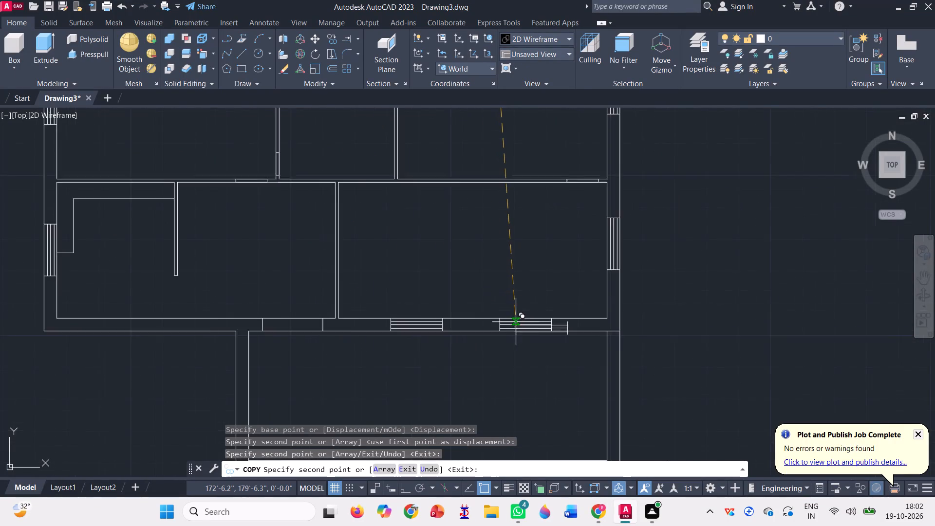
scroll(518, 315, down, 1)
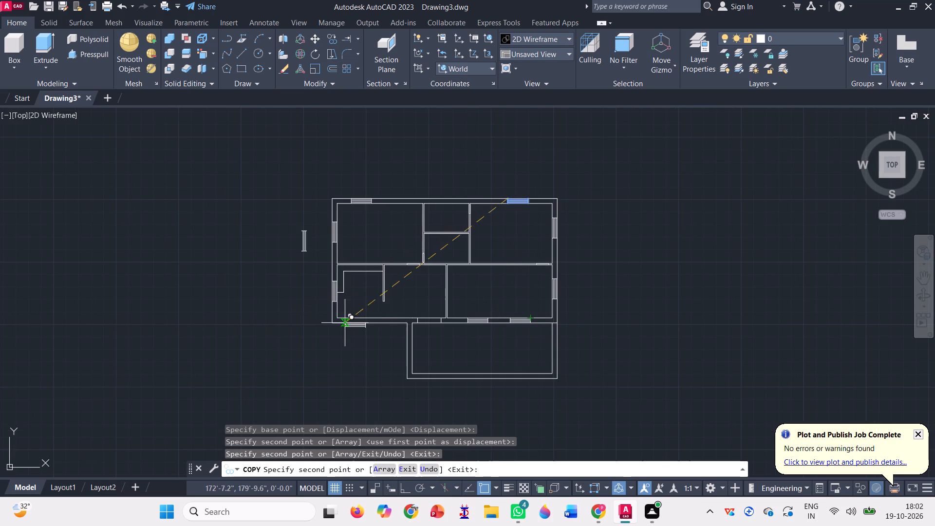
scroll(370, 321, up, 2)
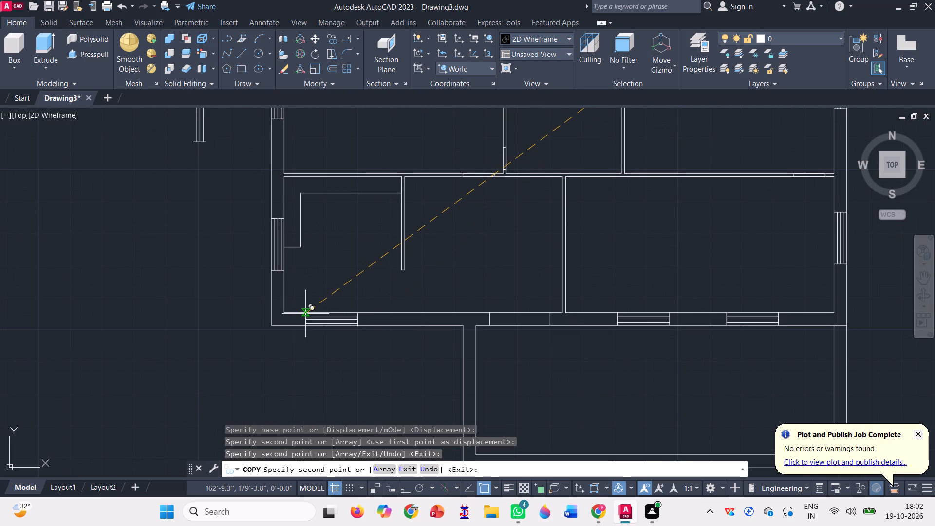
scroll(305, 314, up, 1)
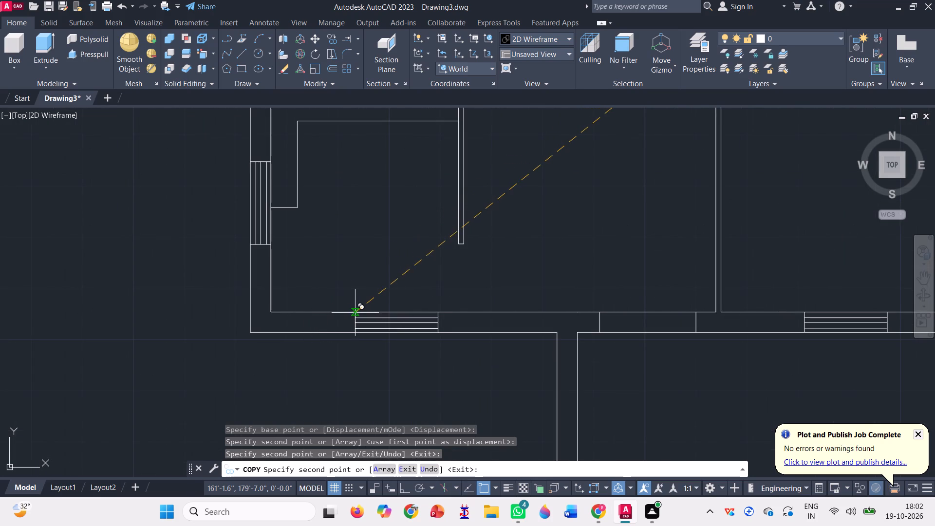
click(355, 313)
key(space)
Delete the spare vertical window symbol outside the plan's left wall.
scroll(328, 305, down, 2)
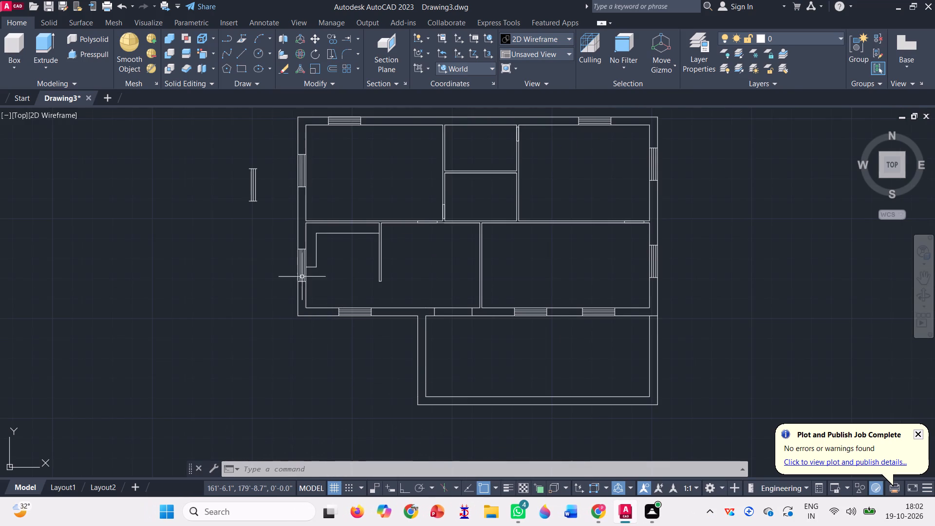
click(277, 210)
click(210, 146)
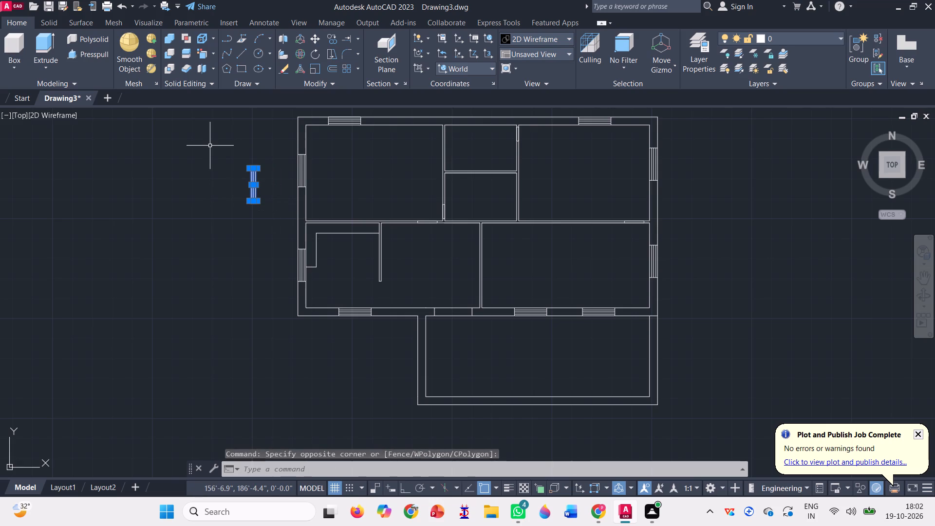
key(Delete)
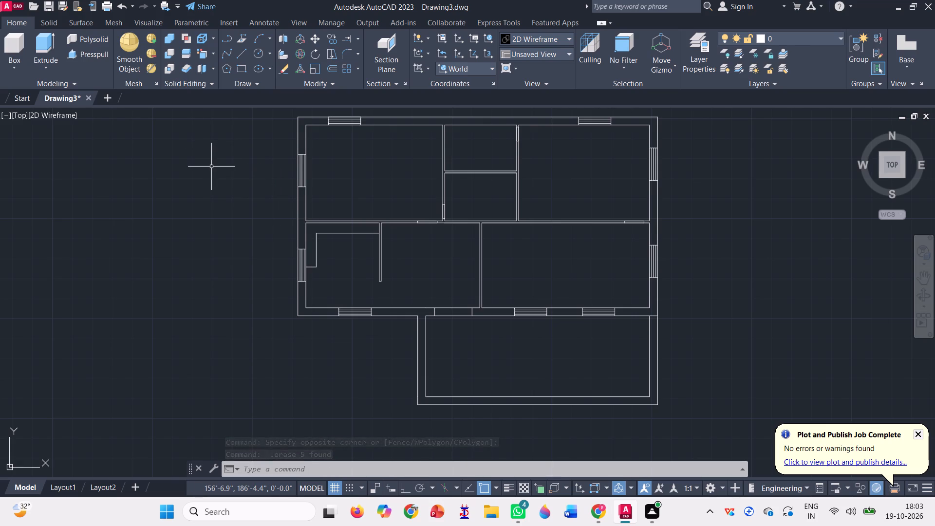
Draw a vertical line along the inner face of the bottom room's right wall, from its lower inner corner to its upper one.
scroll(218, 224, down, 1)
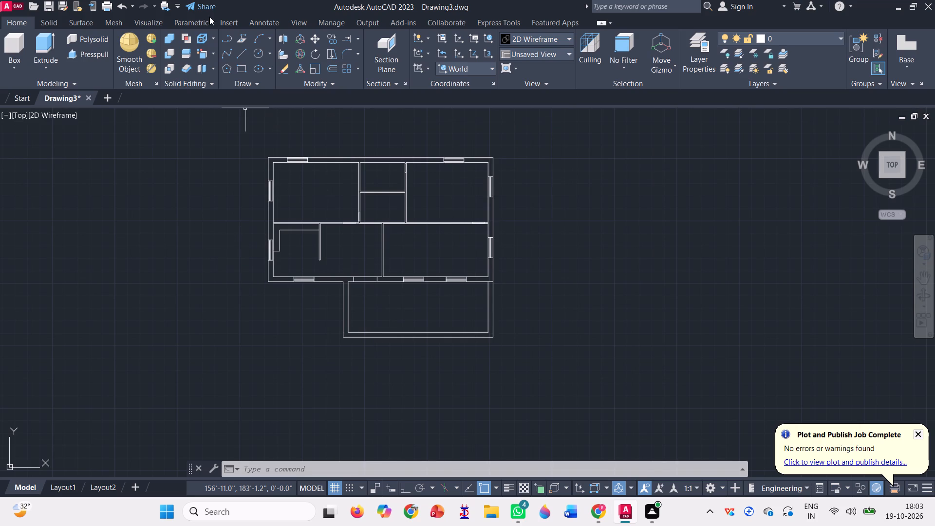
click(244, 50)
scroll(475, 320, up, 2)
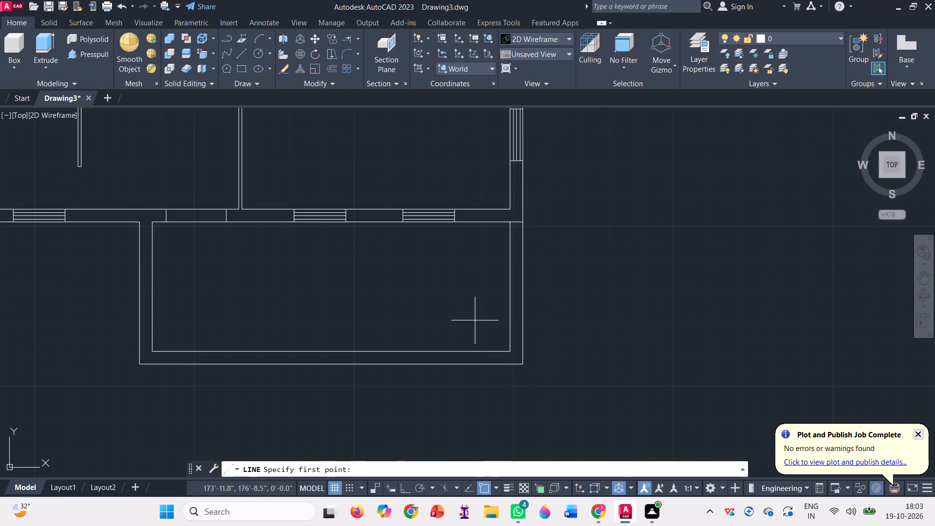
click(512, 350)
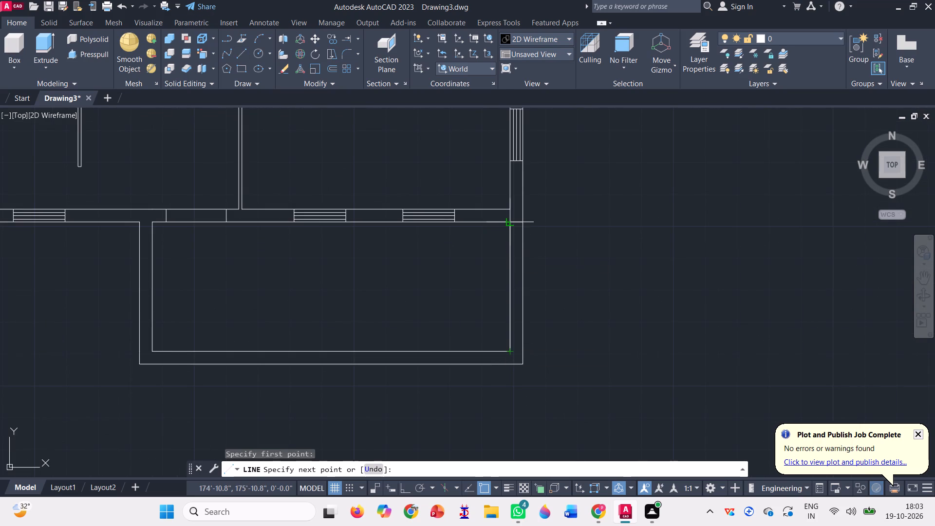
click(513, 225)
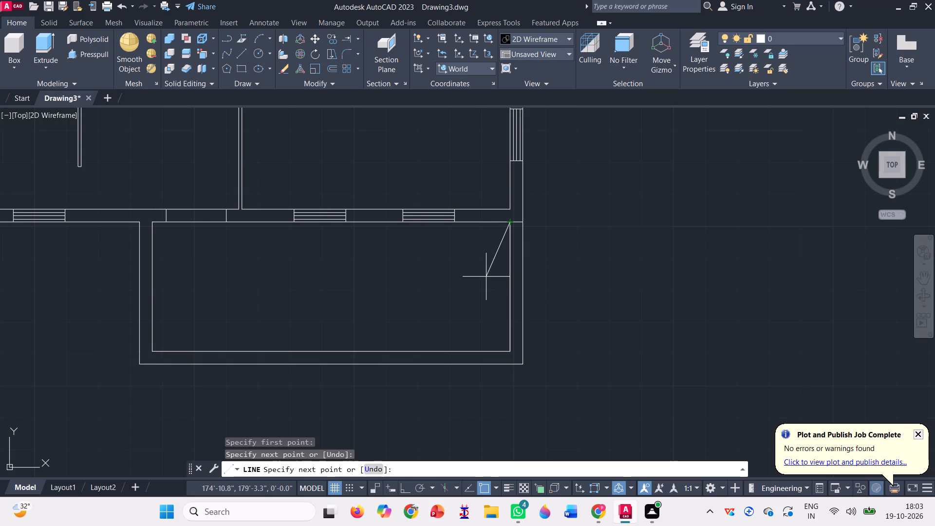
key(space)
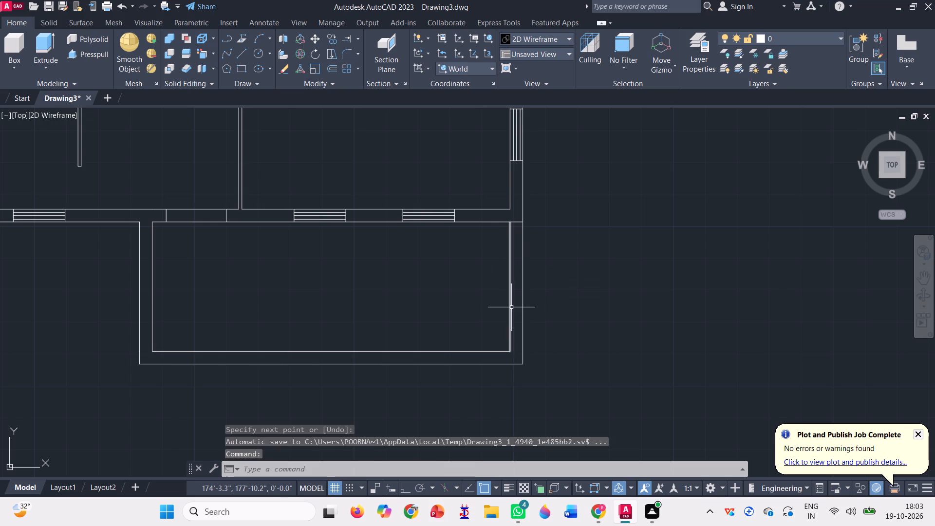
With Ortho on, copy the bottom room's right inner wall line leftward at 1', 2', 3', 4' and 5'.
click(333, 38)
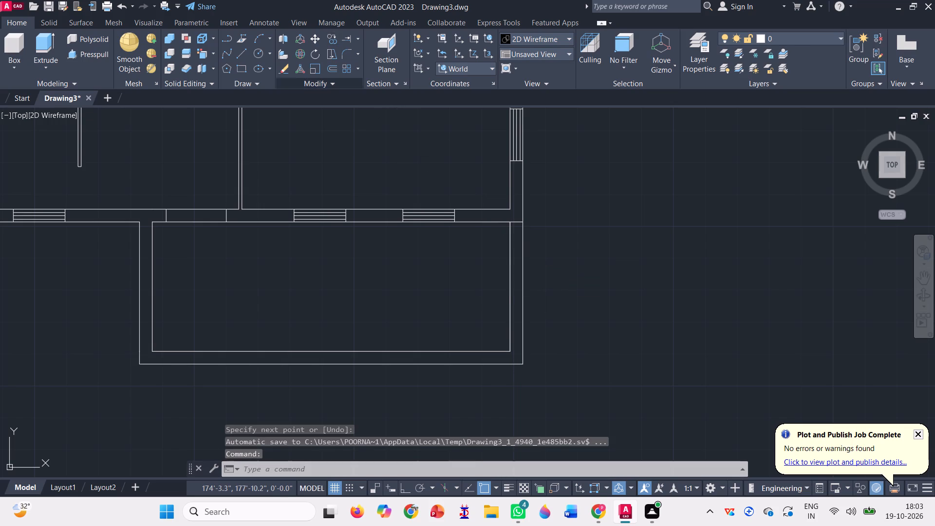
click(510, 295)
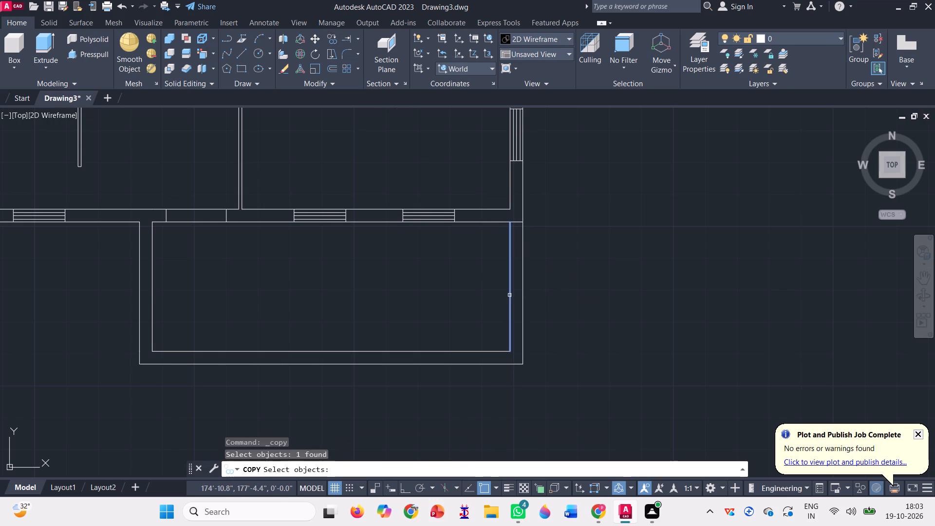
key(space)
click(513, 222)
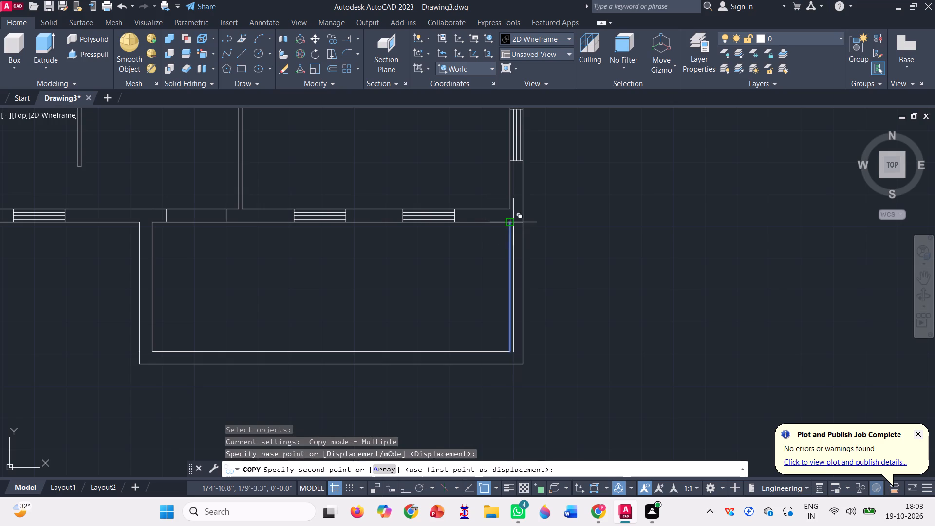
text(1;)
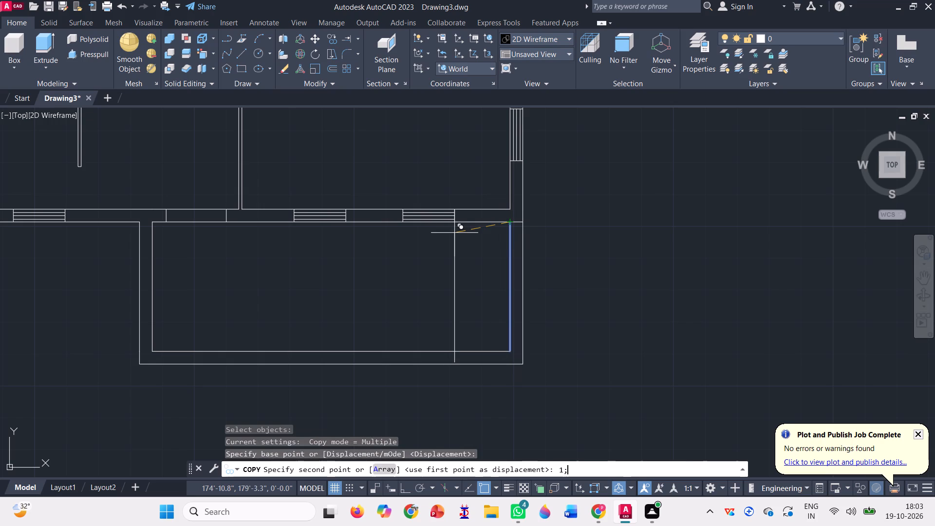
key(BackSpace)
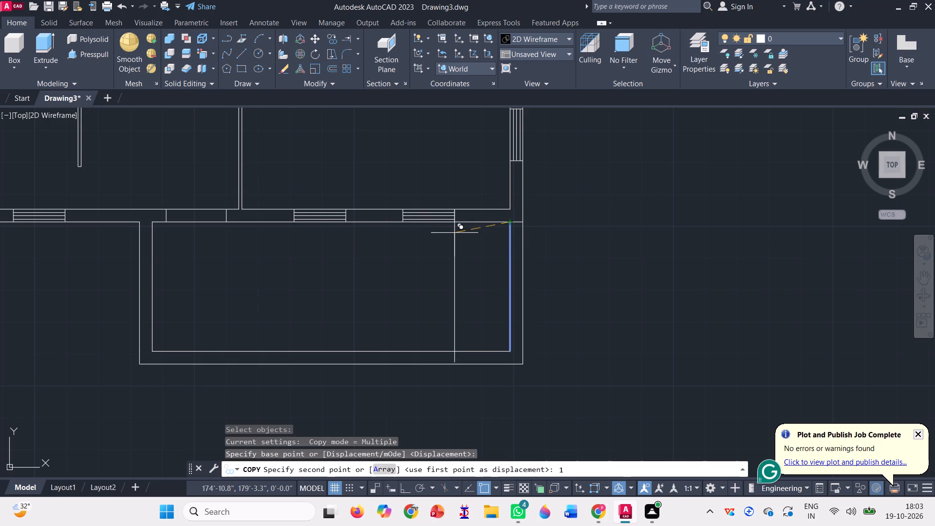
key(F8)
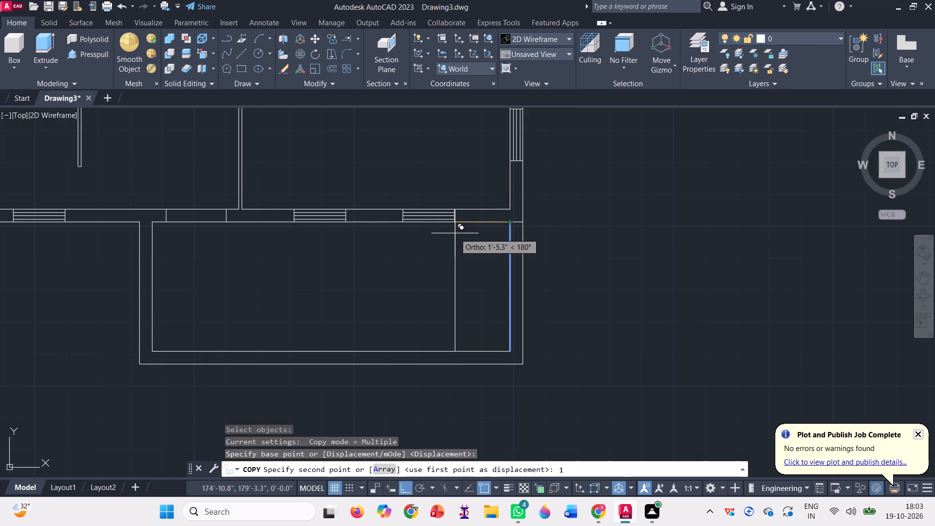
key(apostrophe)
key(Return)
text(2')
key(Return)
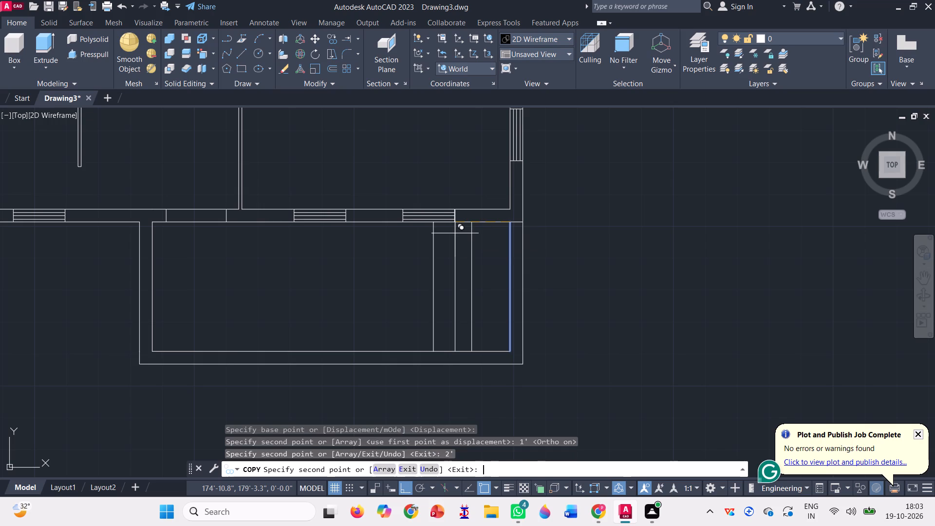
text(3')
key(Return)
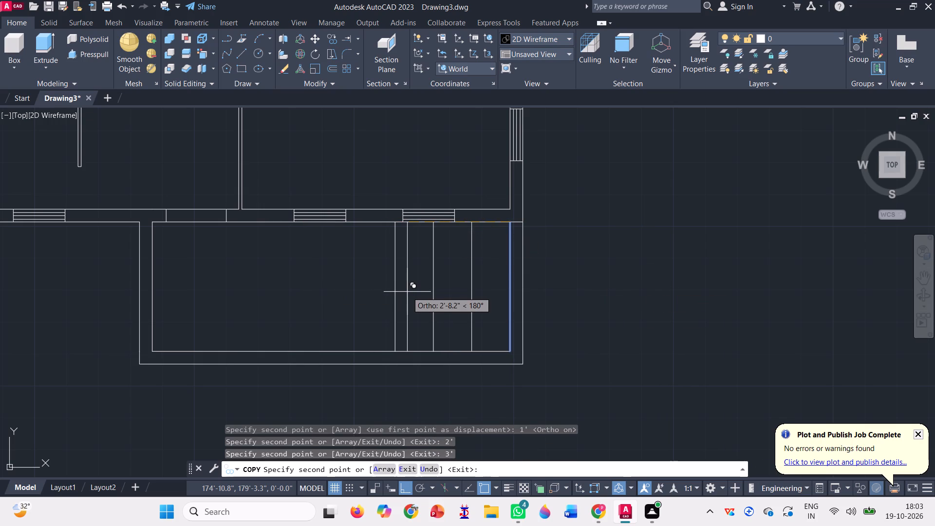
text(4')
key(Return)
text(5')
key(Return)
key(space)
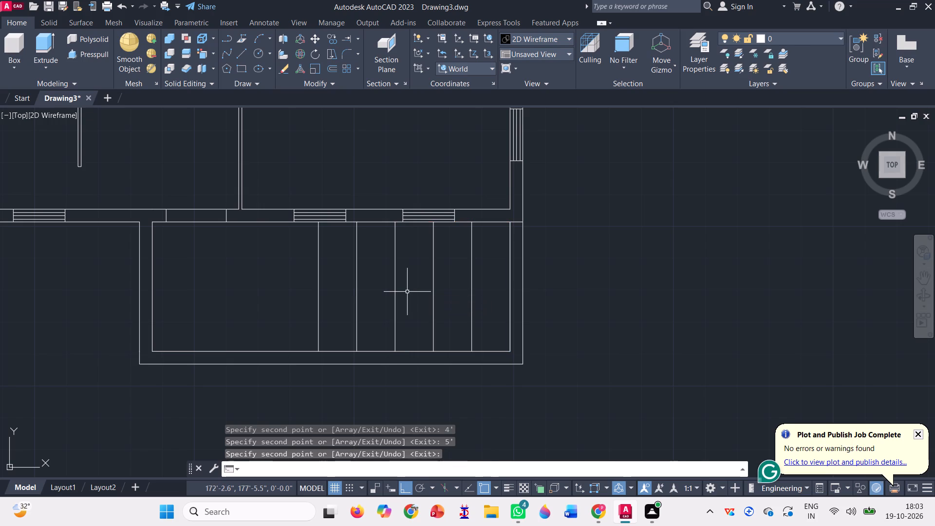
Draw a 1' horizontal line along the bottom room's top edge, from the upper-right inner corner to the first copied line.
click(244, 56)
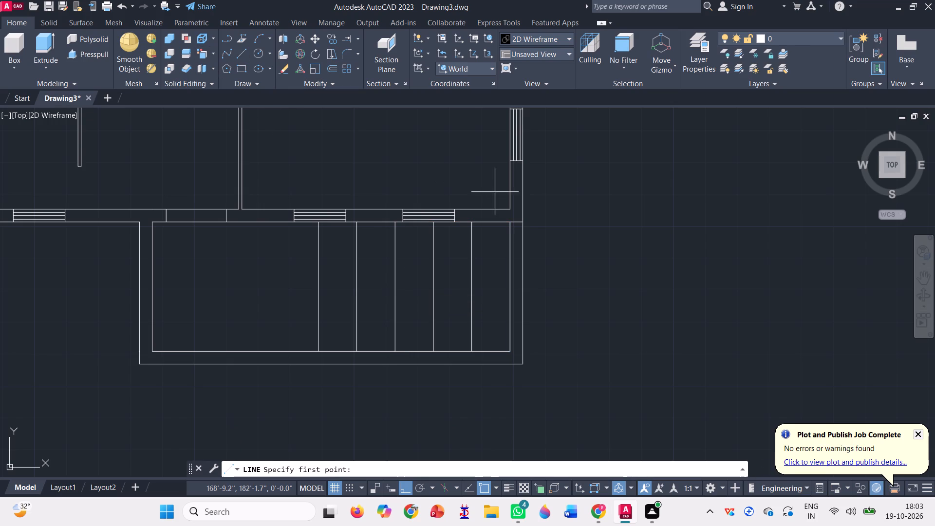
click(508, 224)
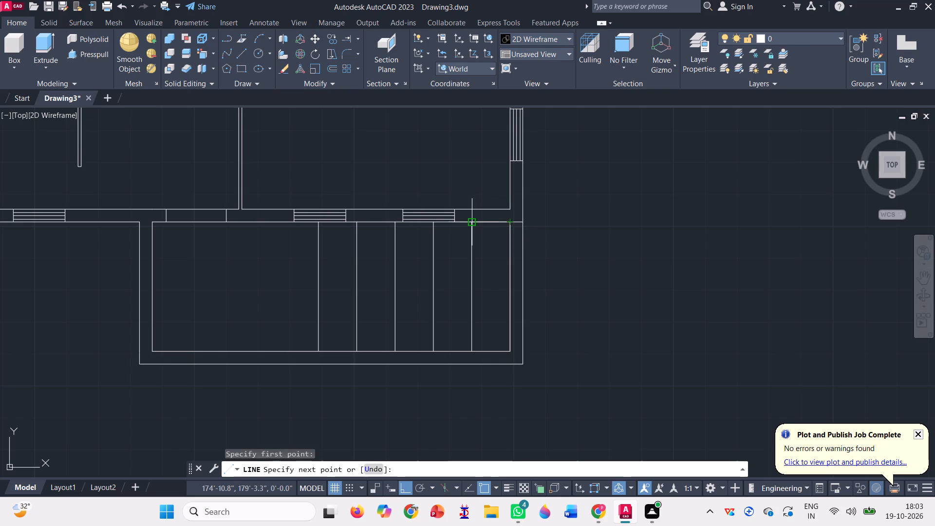
click(472, 221)
key(space)
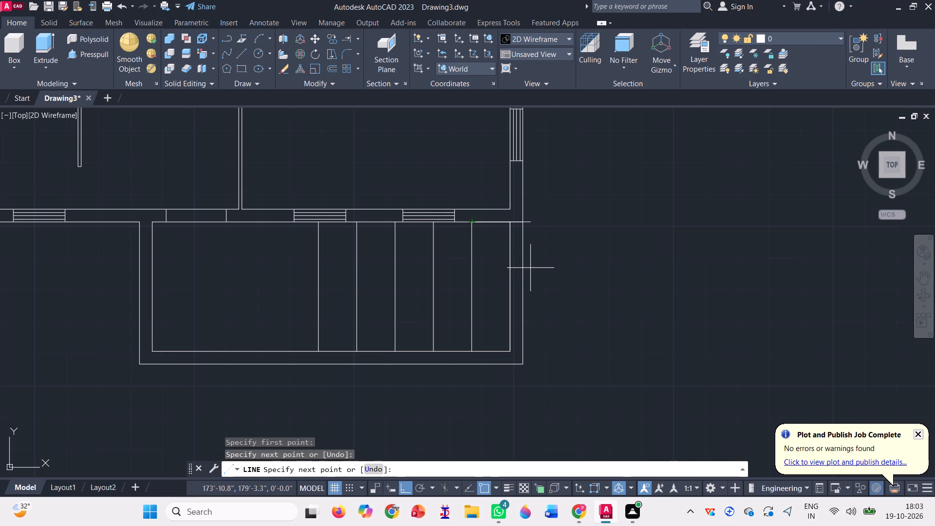
Copy the bottom room's five vertical dividing lines rightward, from the first line's top endpoint to the midpoint of the 1' horizontal line.
click(333, 34)
click(483, 284)
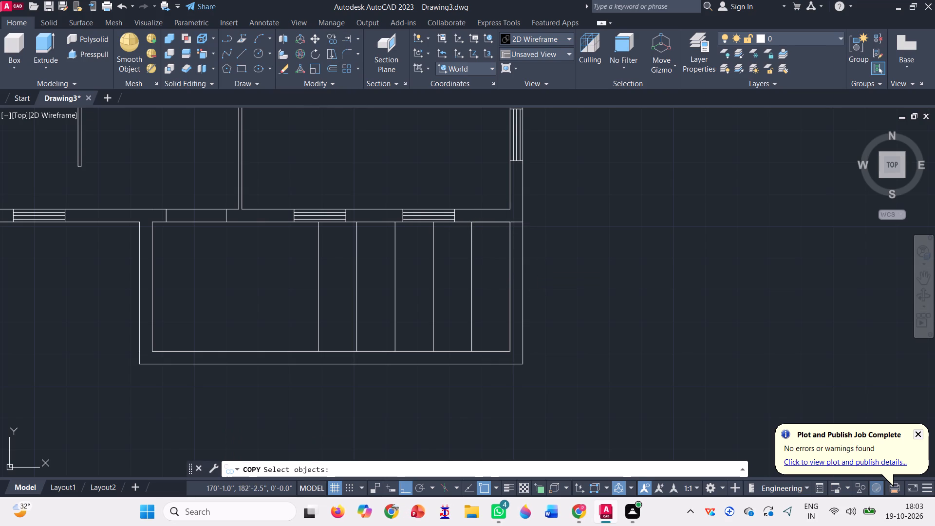
click(276, 258)
key(space)
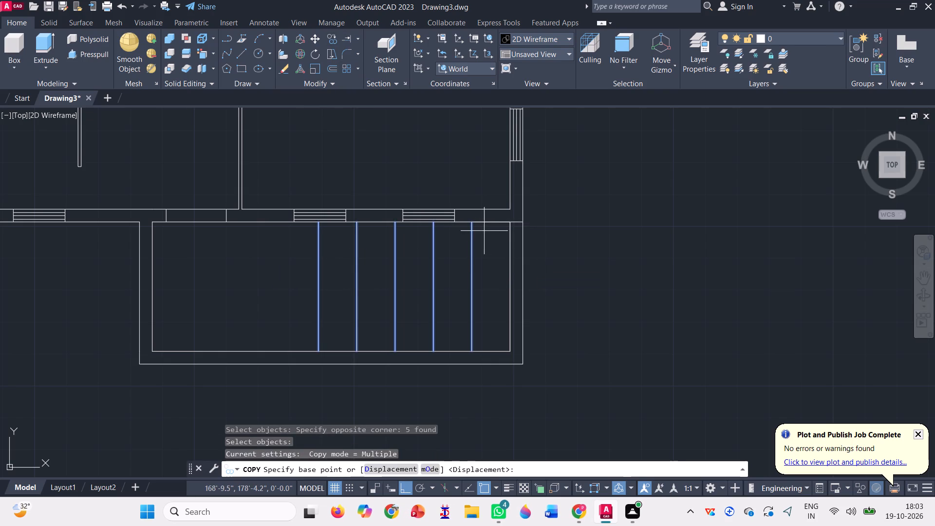
click(472, 221)
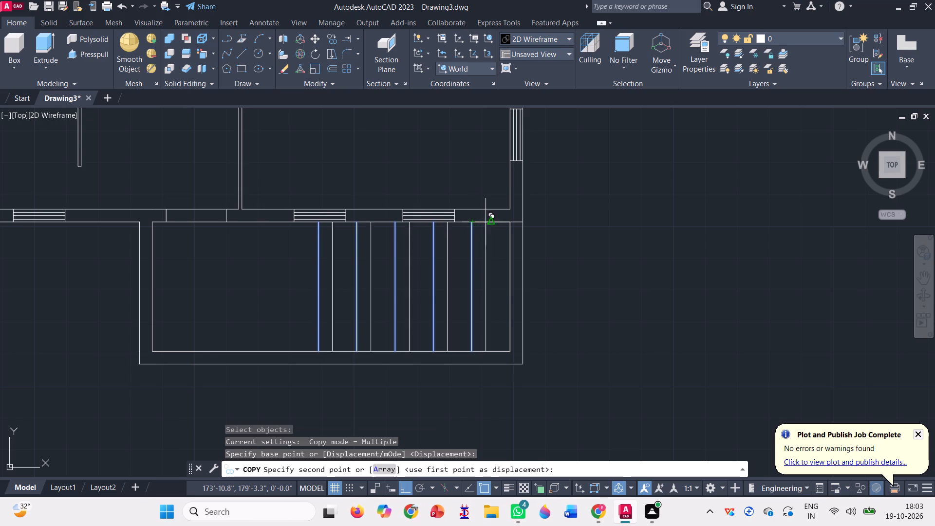
click(492, 224)
key(space)
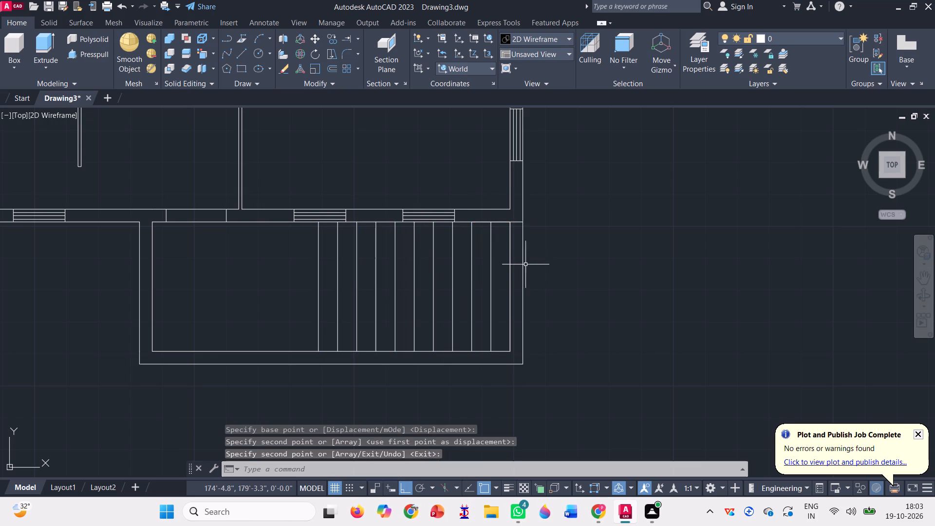
Delete the vertical line lying along the inner face of the bottom room's right wall.
click(511, 287)
key(Delete)
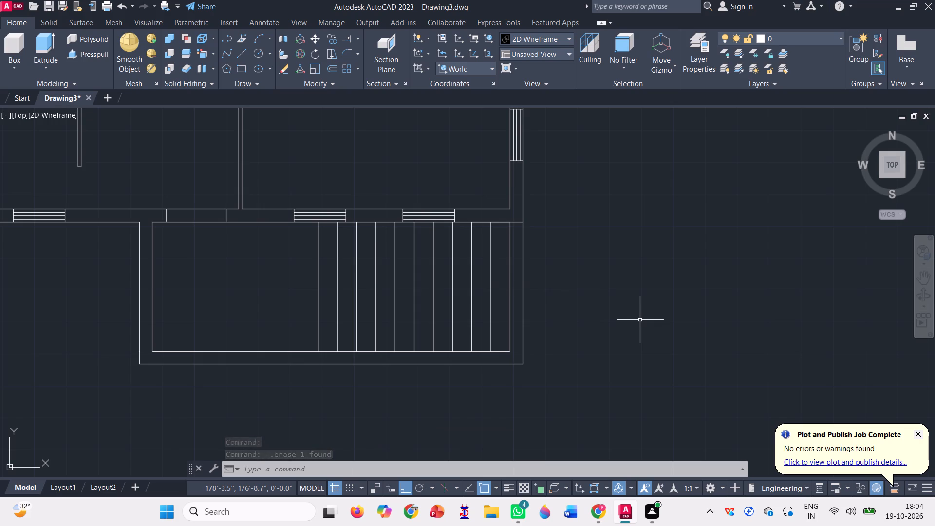
Trim away the two rightmost dividing lines and the leftmost one in the bottom room, leaving seven.
click(361, 39)
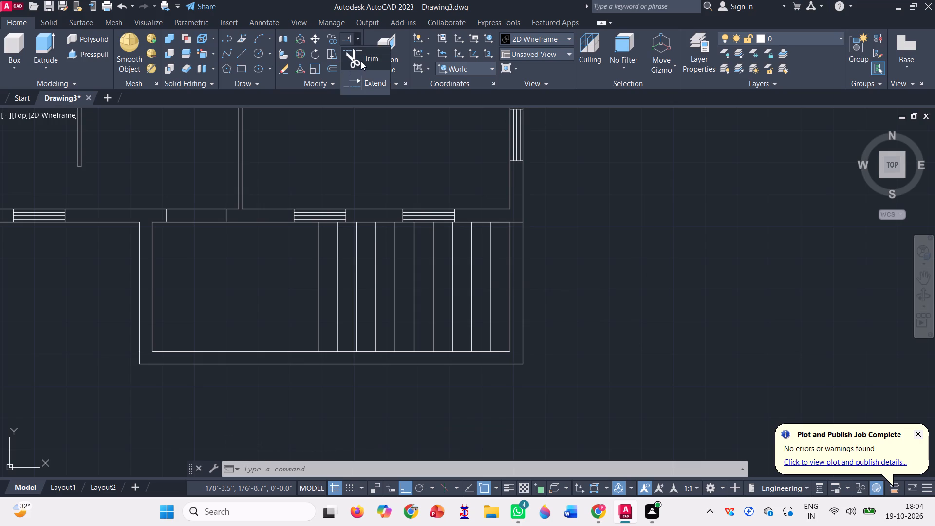
click(361, 61)
click(503, 278)
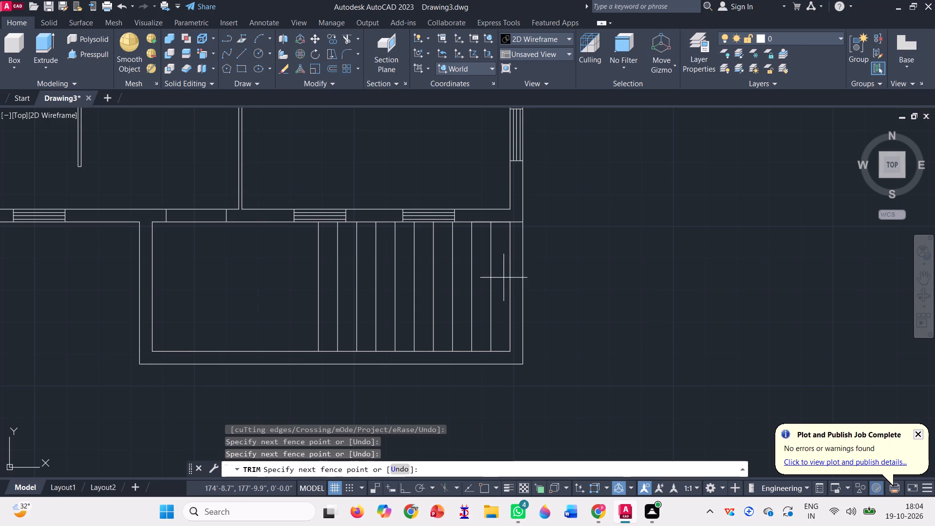
click(467, 275)
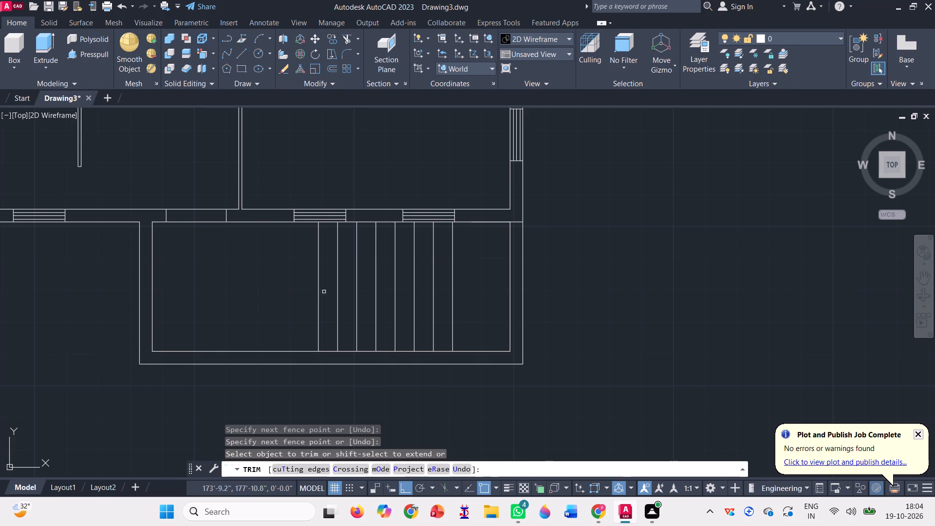
click(324, 291)
click(292, 279)
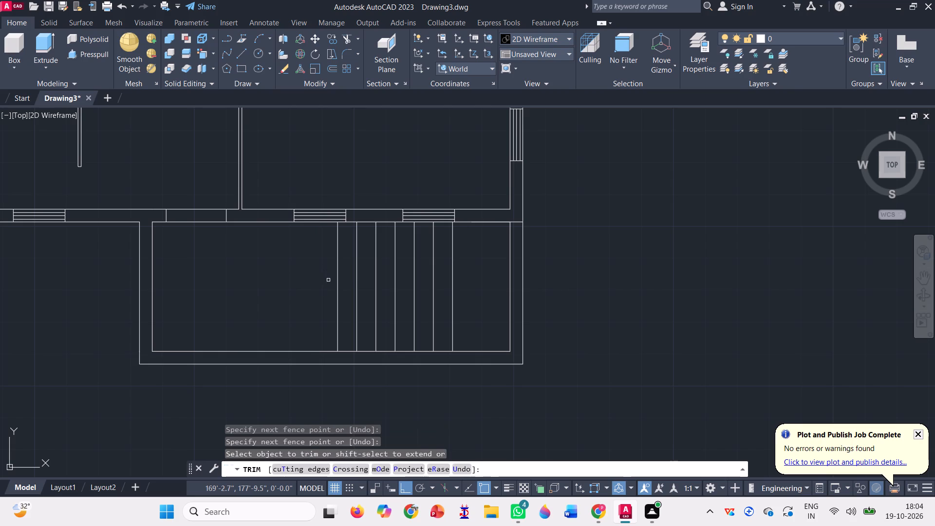
key(Escape)
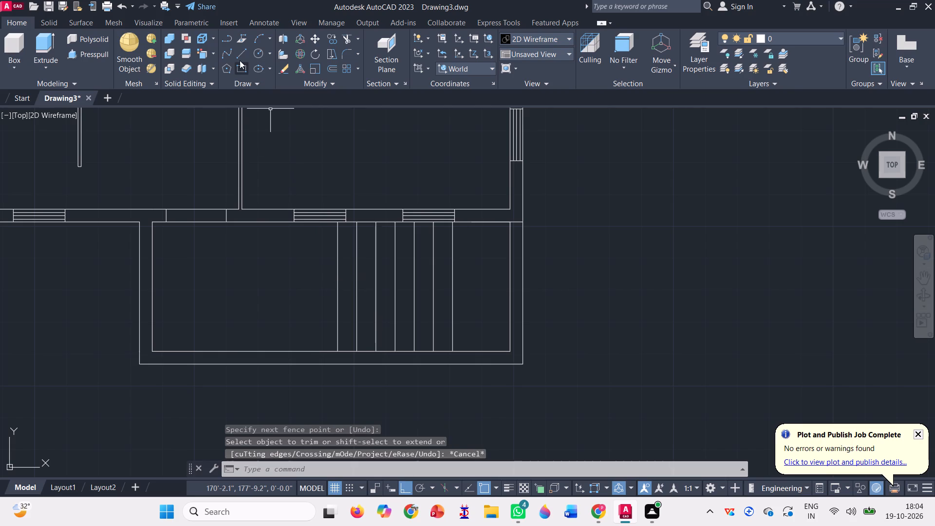
Draw a narrow horizontal rectangle of lines across mid-height of the dividing lines, spanning from the leftmost to the rightmost one.
click(239, 56)
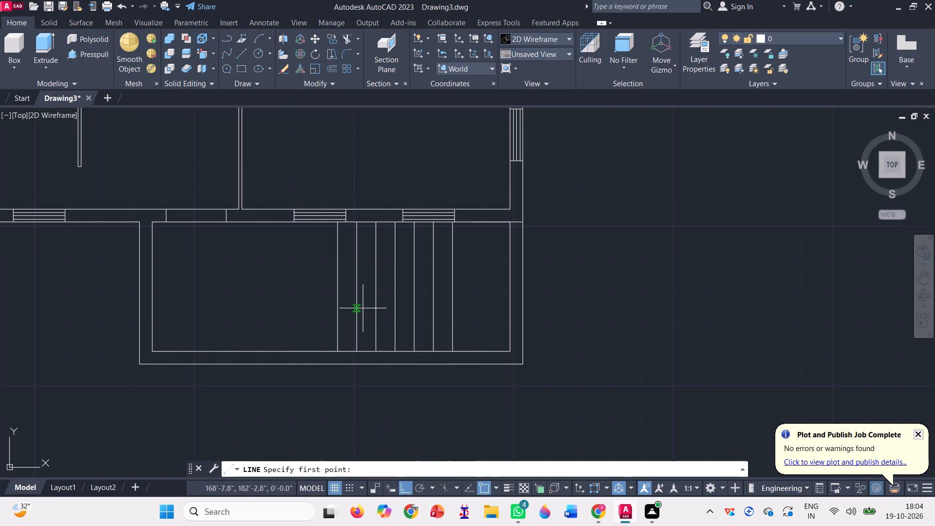
click(337, 289)
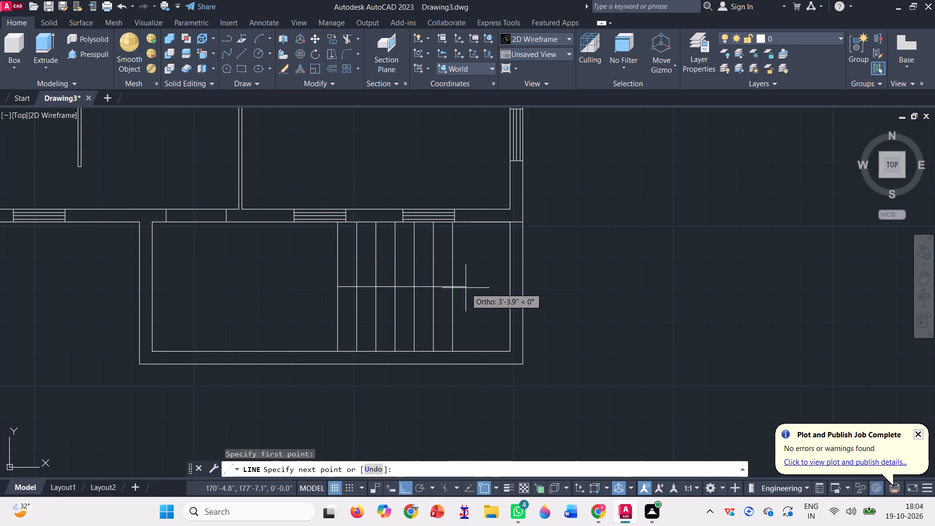
click(453, 289)
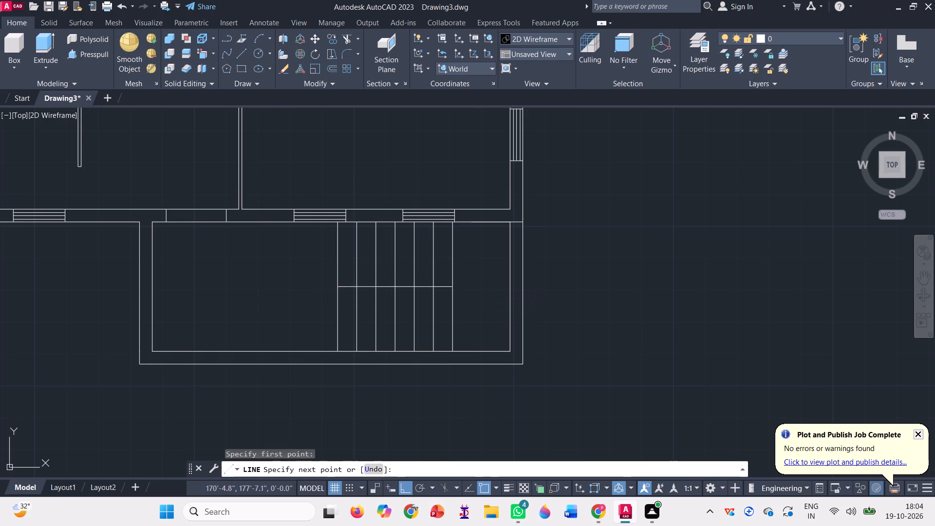
scroll(456, 277, up, 2)
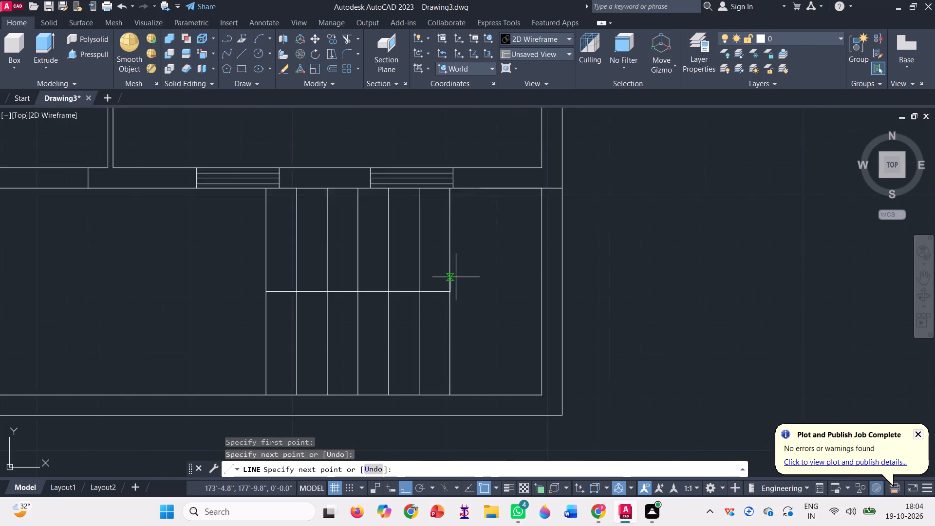
click(445, 278)
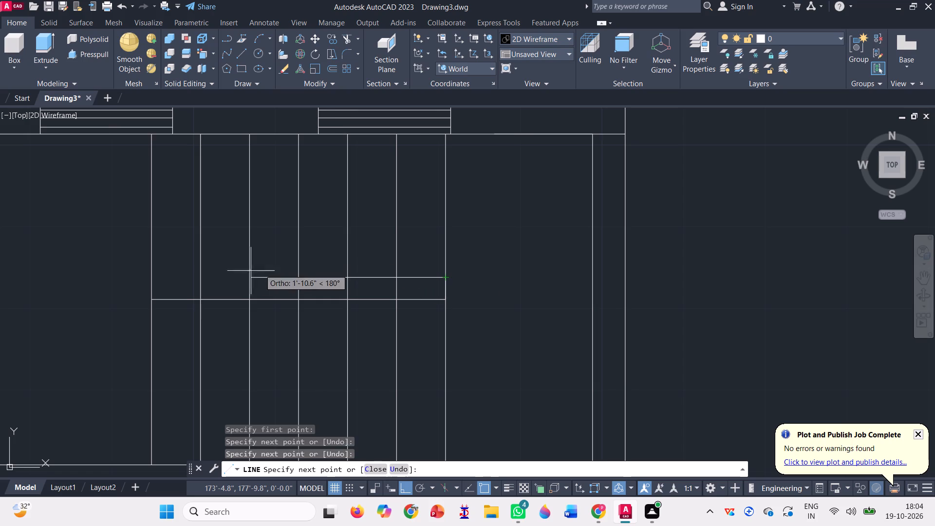
click(154, 279)
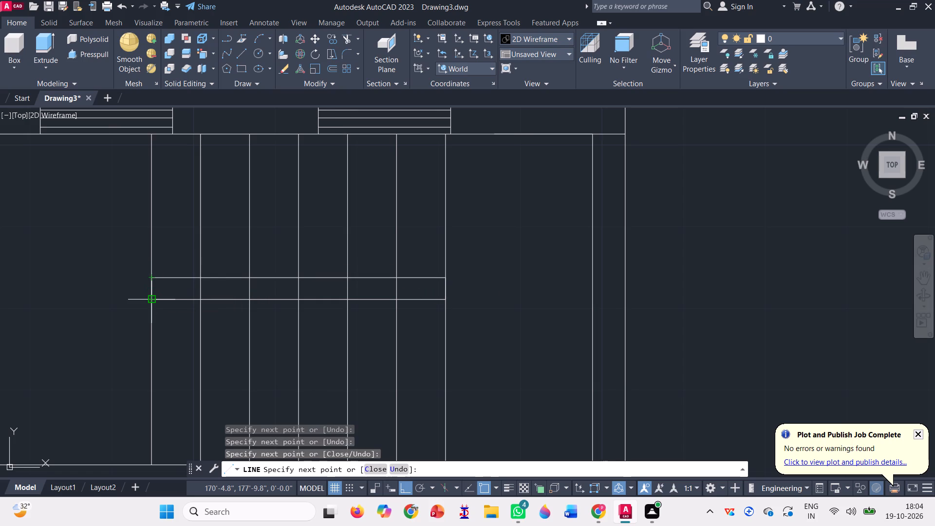
click(152, 297)
key(space)
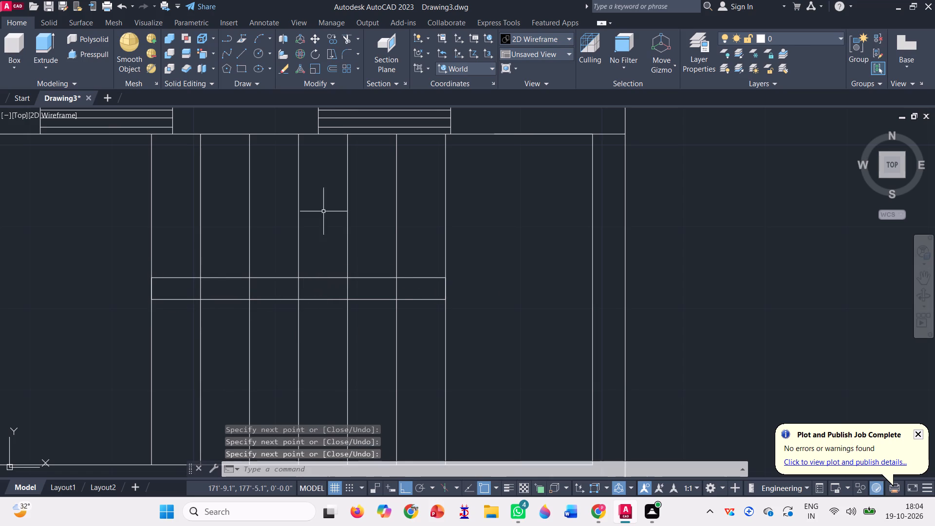
Join the four sides of the narrow rectangle into a single polyline.
click(421, 321)
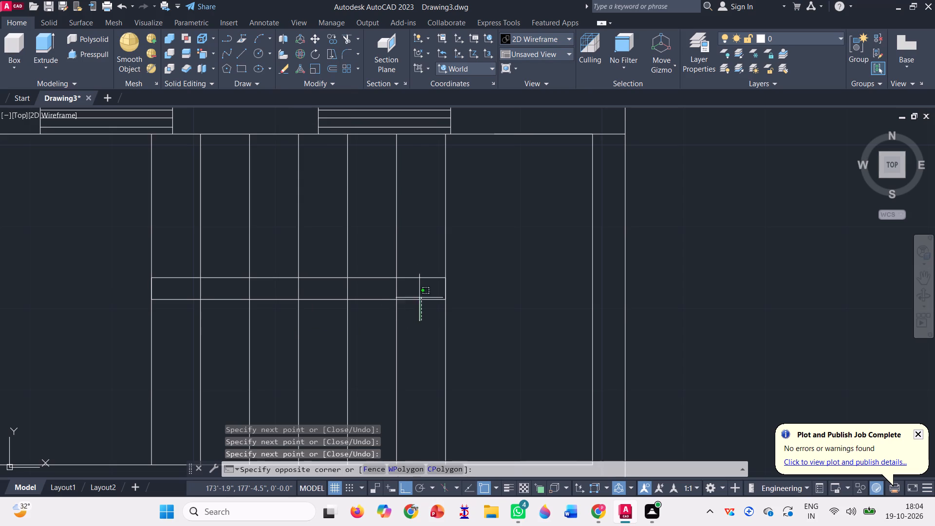
click(415, 268)
scroll(442, 287, up, 3)
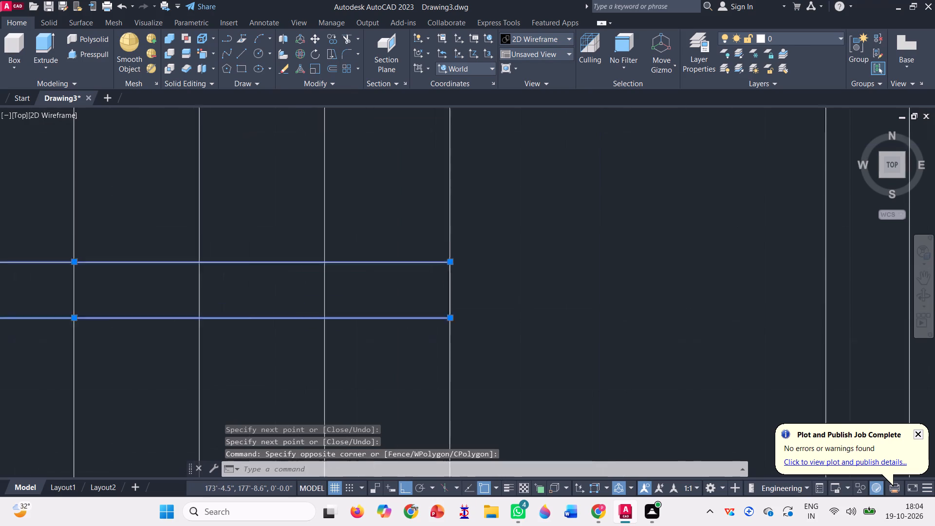
click(455, 295)
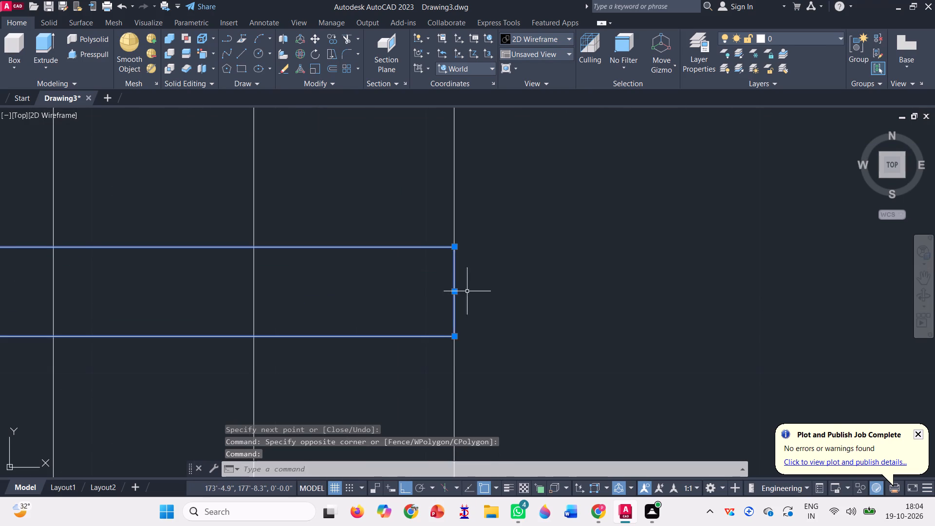
scroll(552, 289, down, 4)
scroll(358, 282, up, 7)
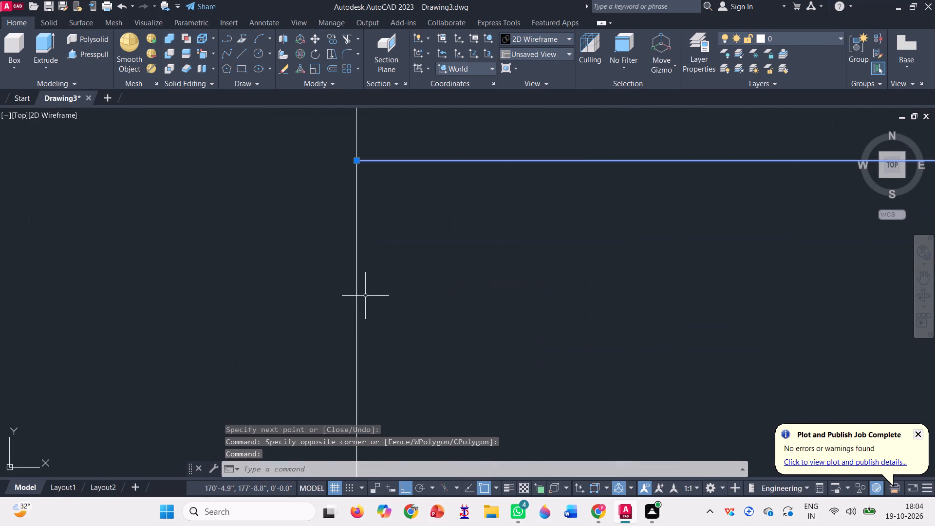
click(356, 300)
scroll(355, 301, down, 5)
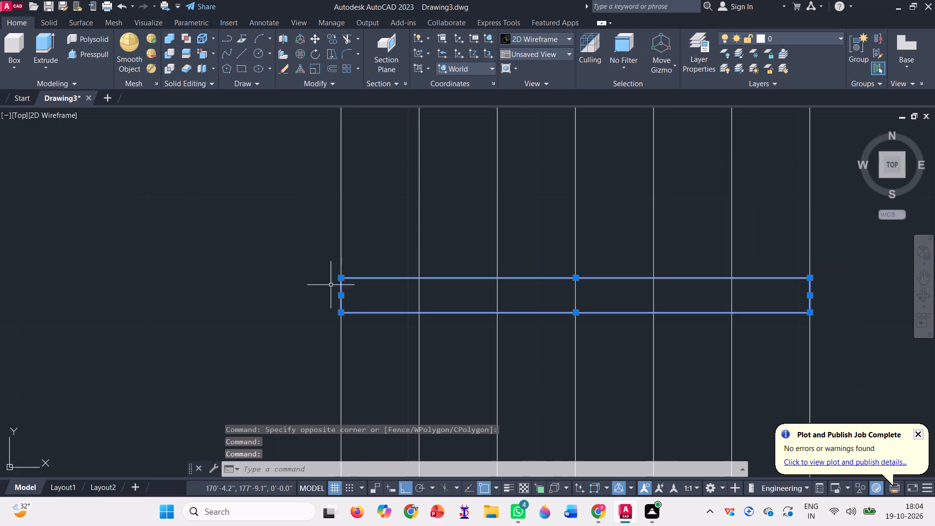
key(j)
key(Return)
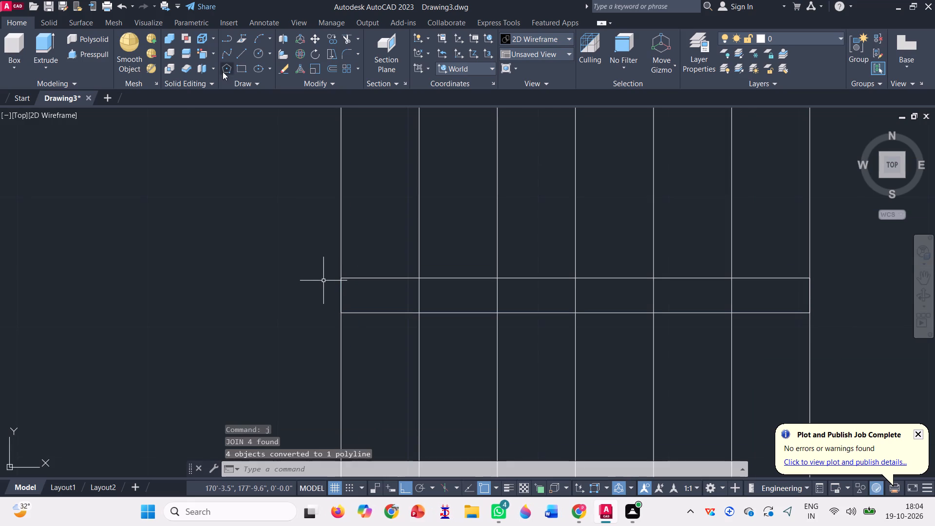
Offset the narrow rectangle outward by 1".
click(332, 66)
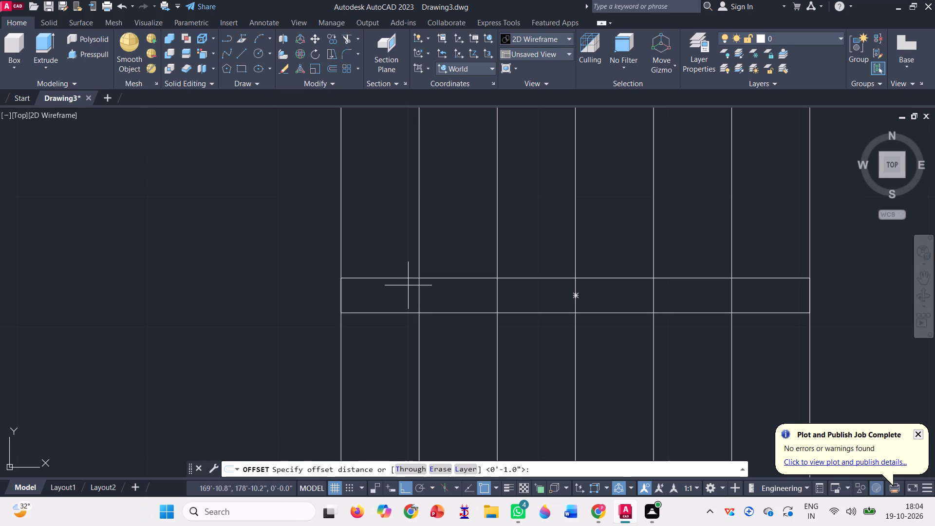
key(space)
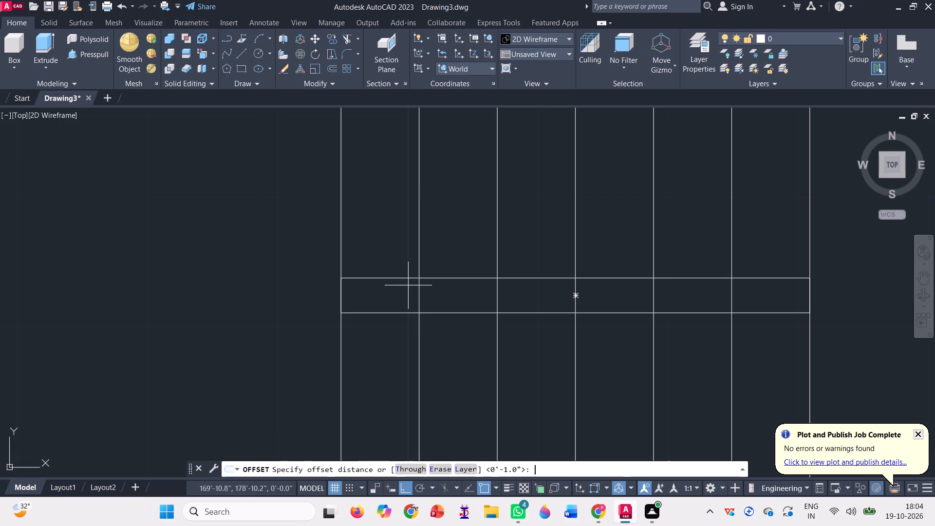
click(402, 279)
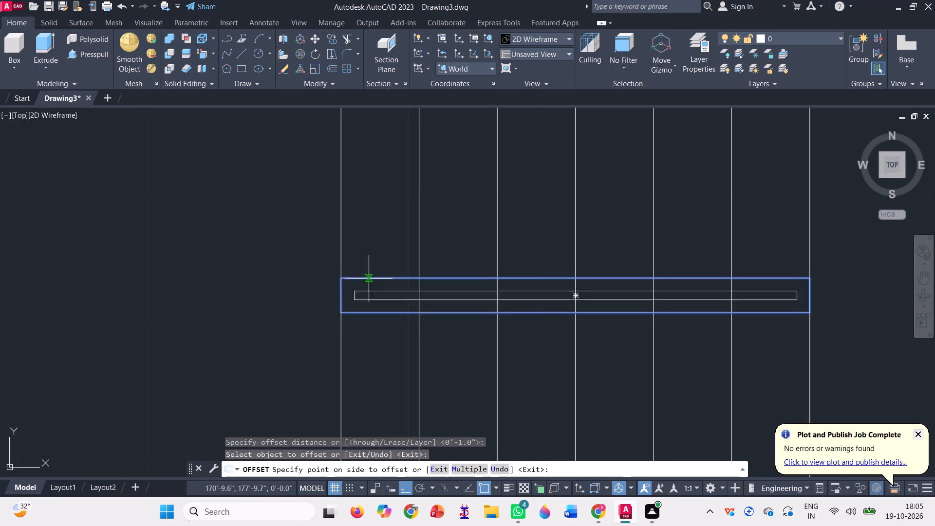
click(297, 264)
key(space)
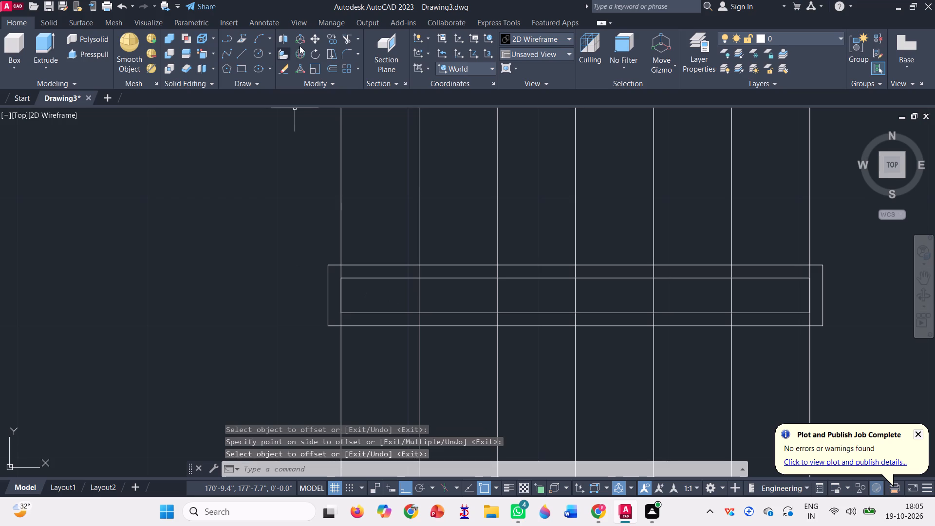
Trim away the five intermediate dividing lines inside the inner narrow rectangle of the staircase railing.
click(347, 38)
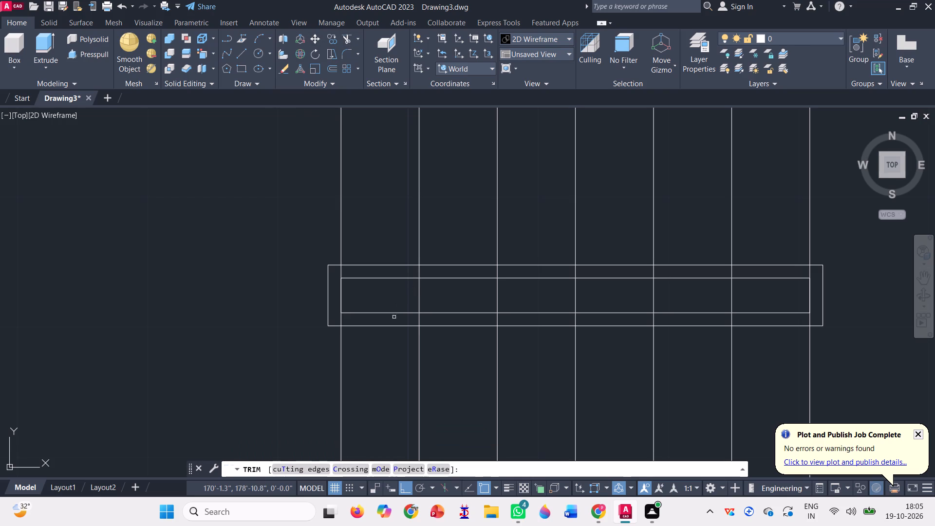
click(398, 291)
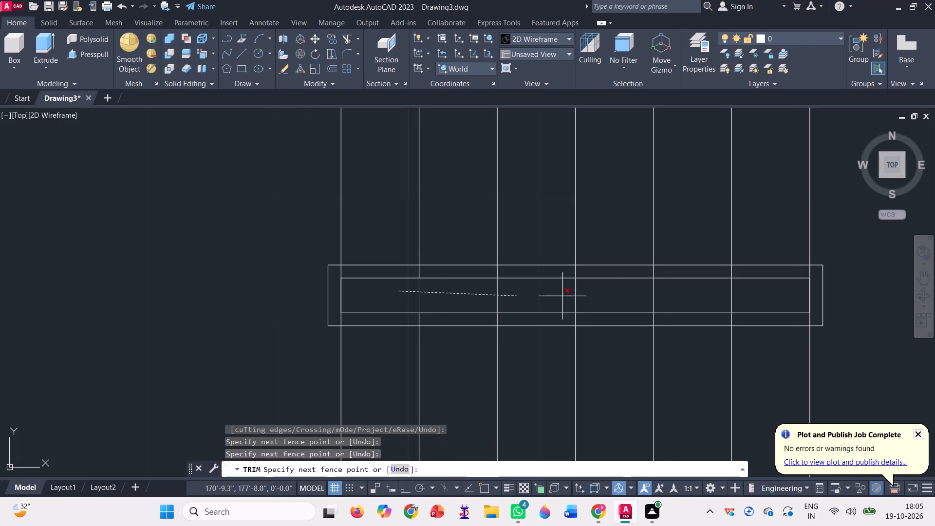
click(741, 290)
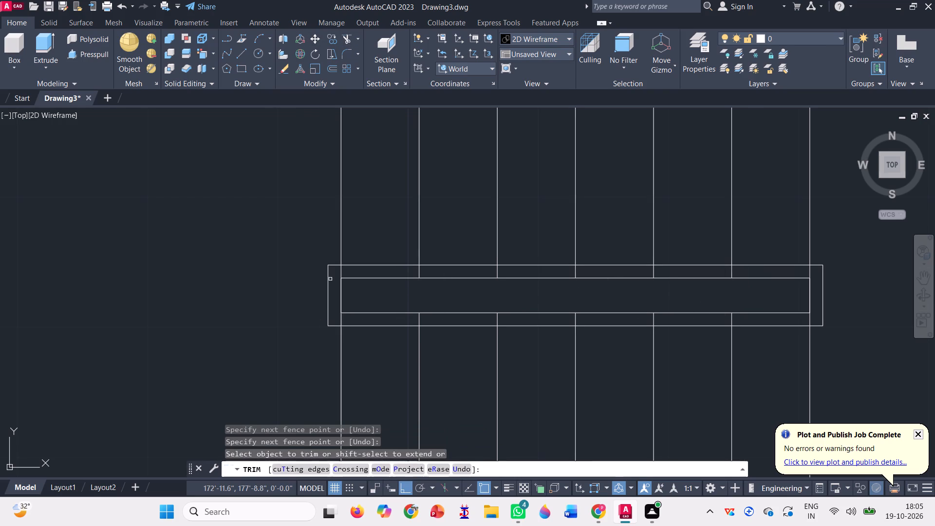
Trim the dividing lines between the inner and outer railing rectangles along both the upper and lower long sides.
scroll(335, 275, up, 2)
click(335, 274)
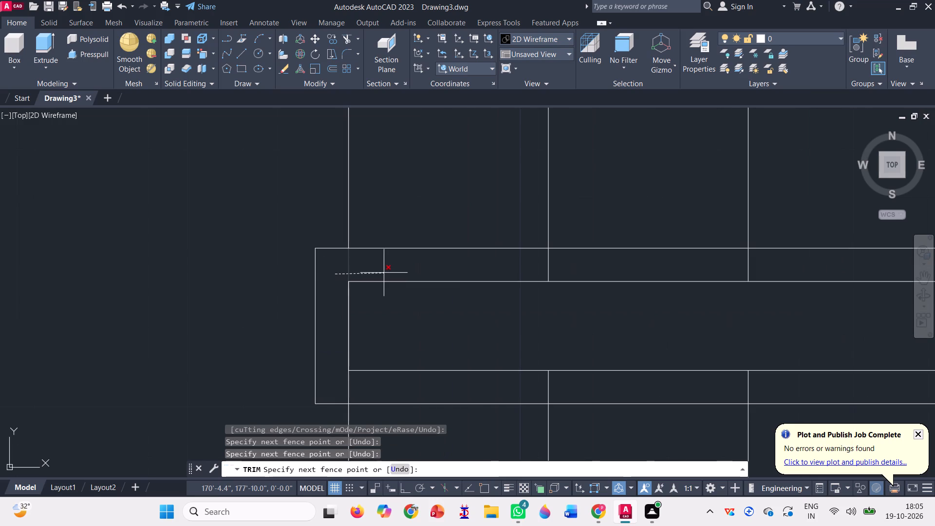
scroll(384, 273, down, 3)
scroll(673, 269, up, 2)
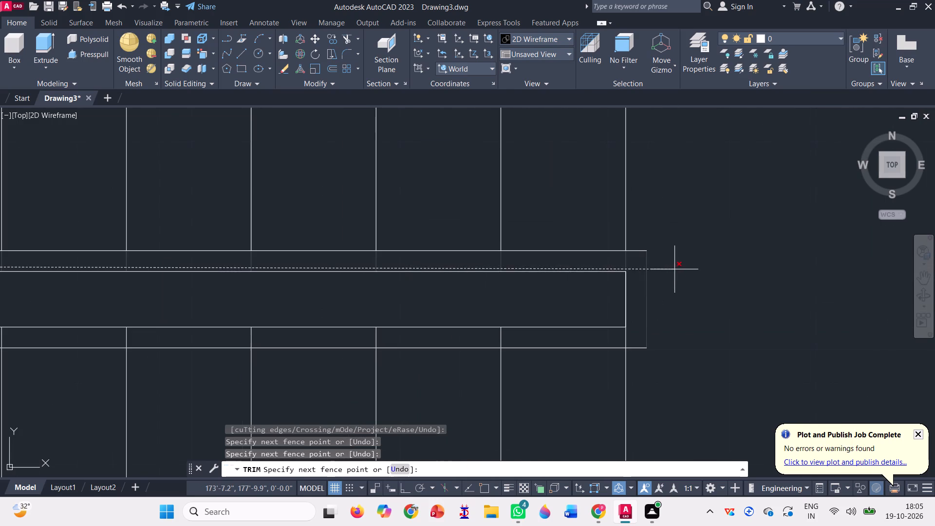
click(636, 262)
scroll(616, 233, down, 2)
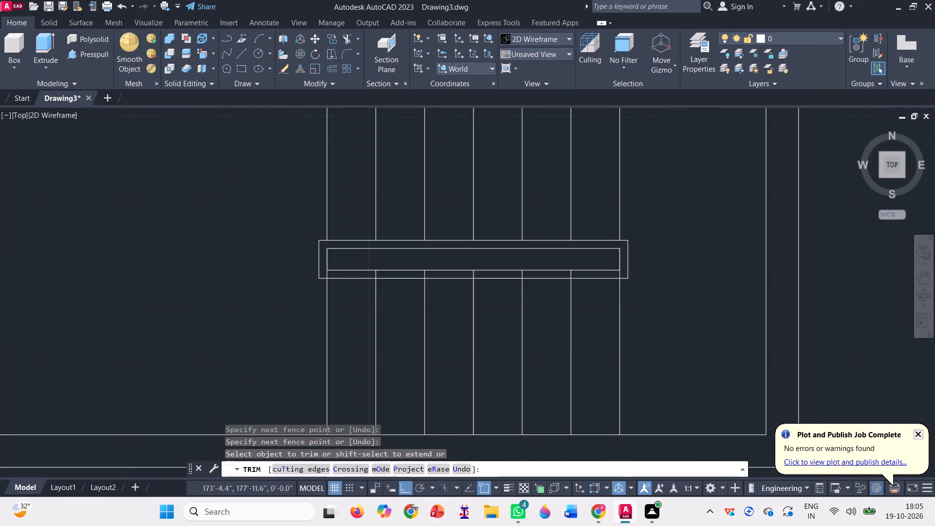
scroll(329, 284, up, 3)
click(318, 246)
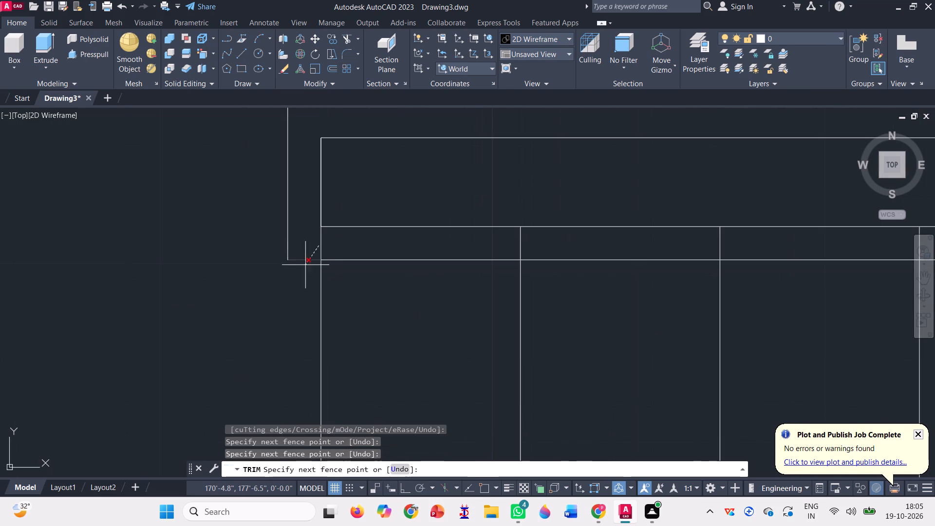
scroll(298, 265, down, 3)
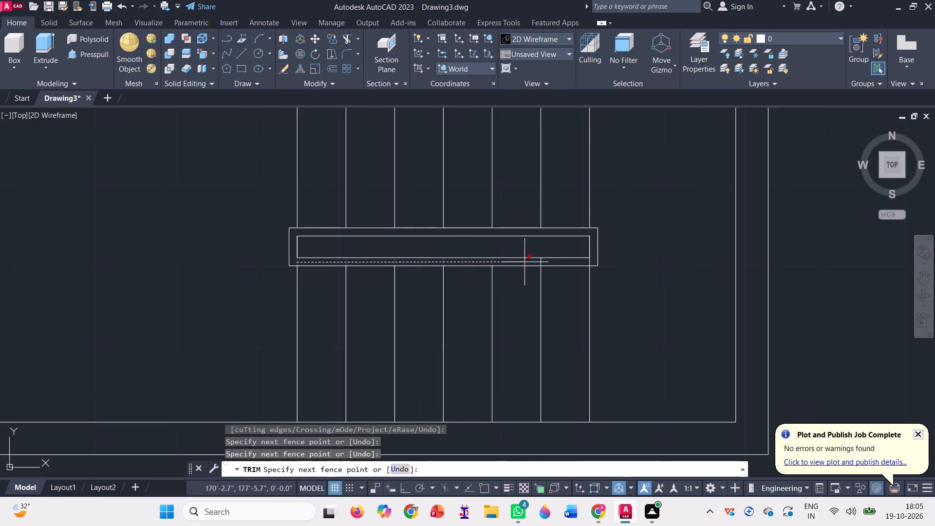
scroll(586, 262, up, 2)
click(607, 263)
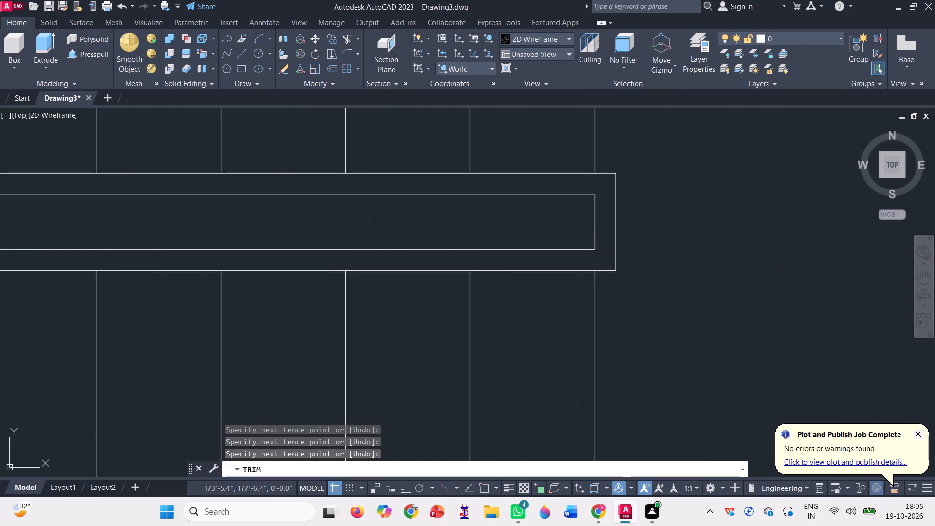
Trim the outermost dividing-line segments that run along the two short ends of the inner railing rectangle.
click(596, 225)
scroll(690, 271, down, 1)
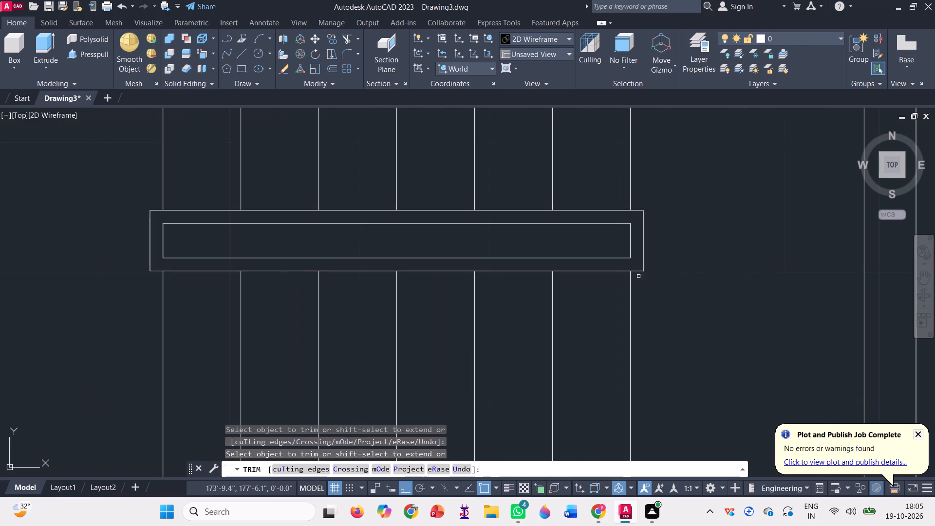
click(163, 250)
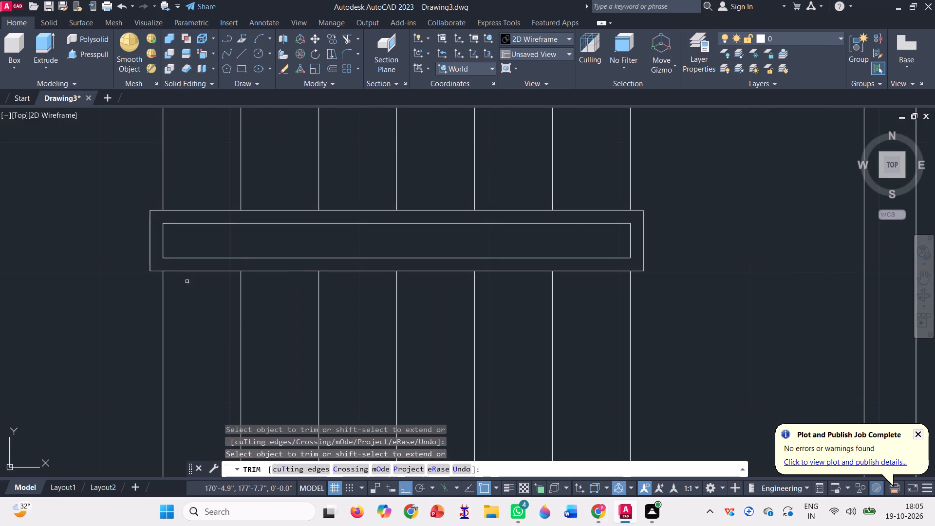
scroll(252, 335, down, 2)
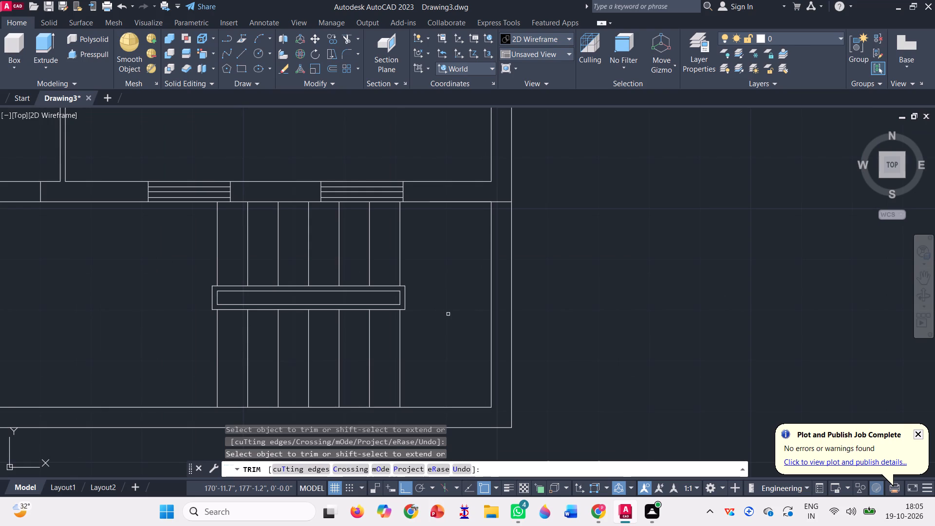
key(Escape)
scroll(449, 315, down, 1)
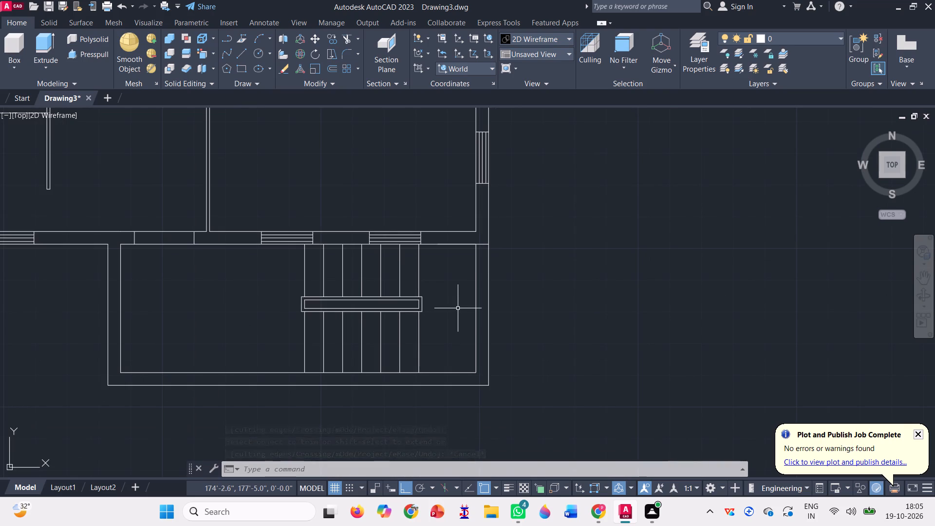
scroll(487, 301, down, 2)
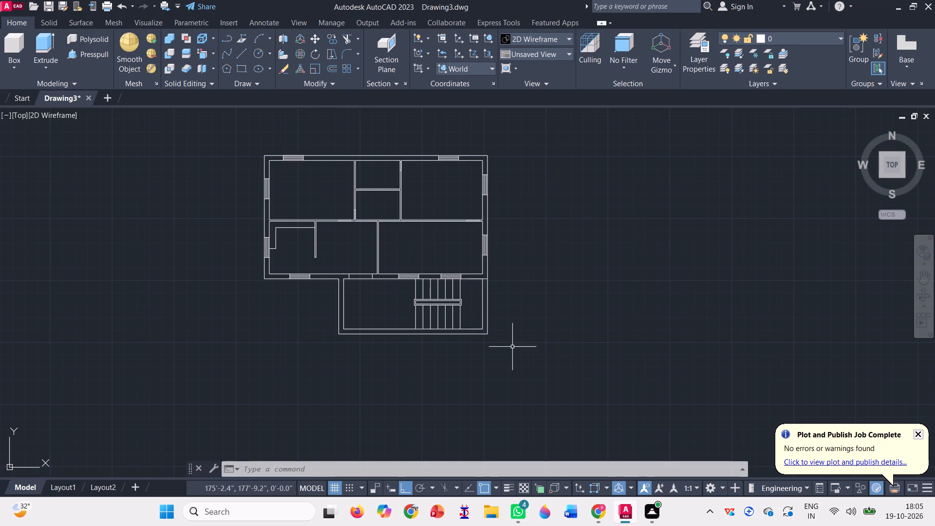
key(Escape)
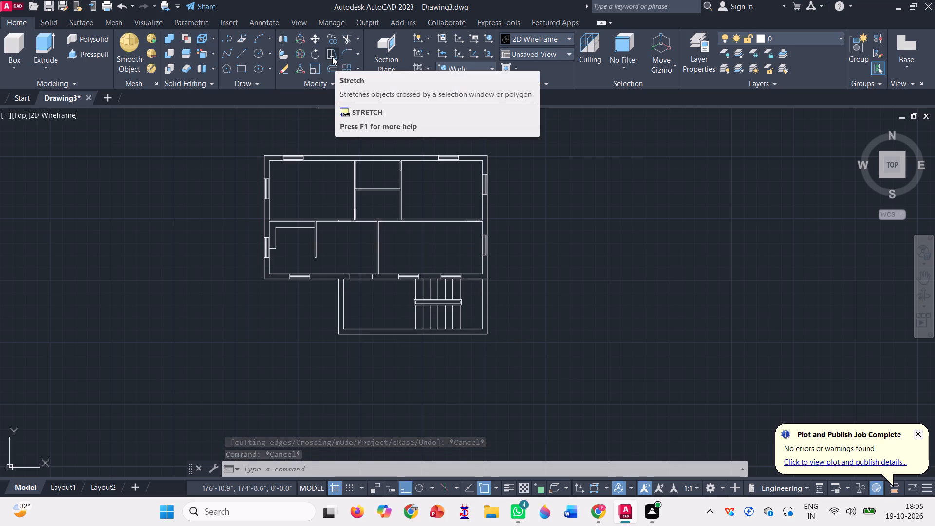
Copy the whole floor plan horizontally to the east of the original, leaving a gap between the two plans.
click(331, 36)
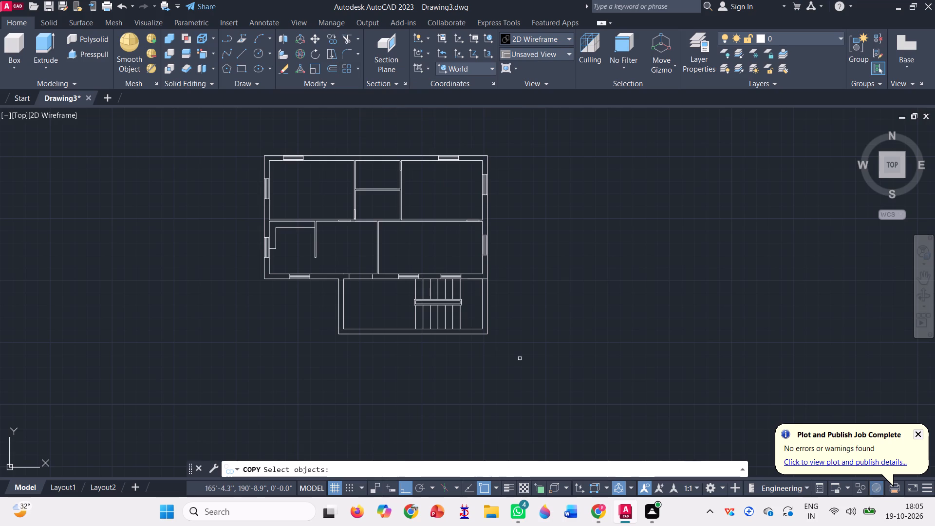
click(523, 364)
click(158, 139)
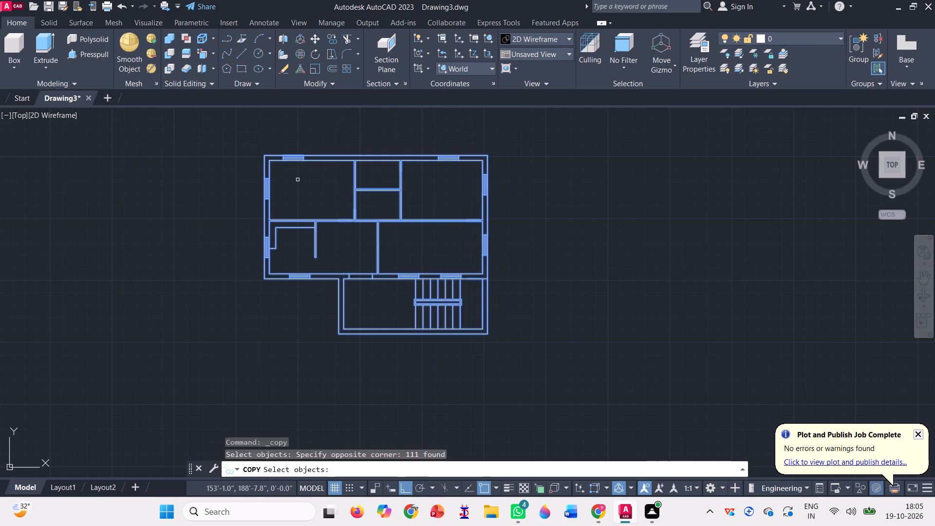
key(space)
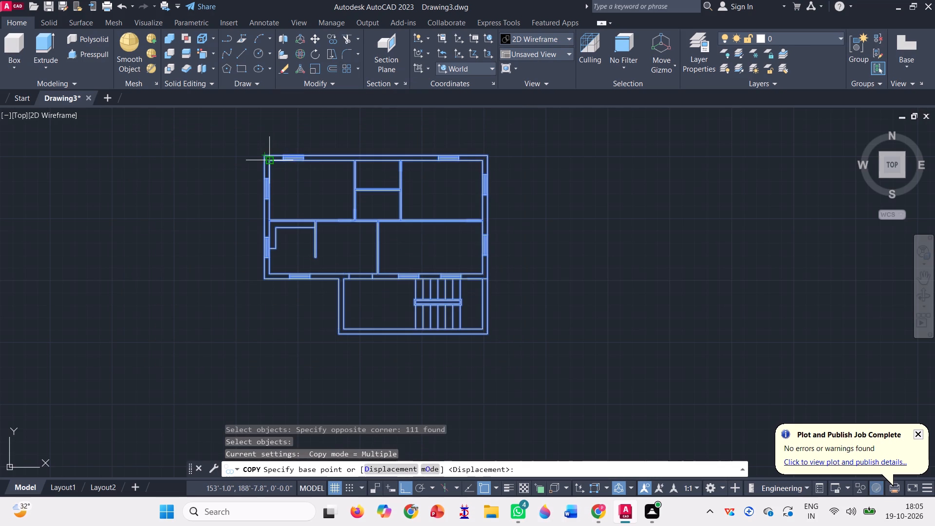
click(262, 156)
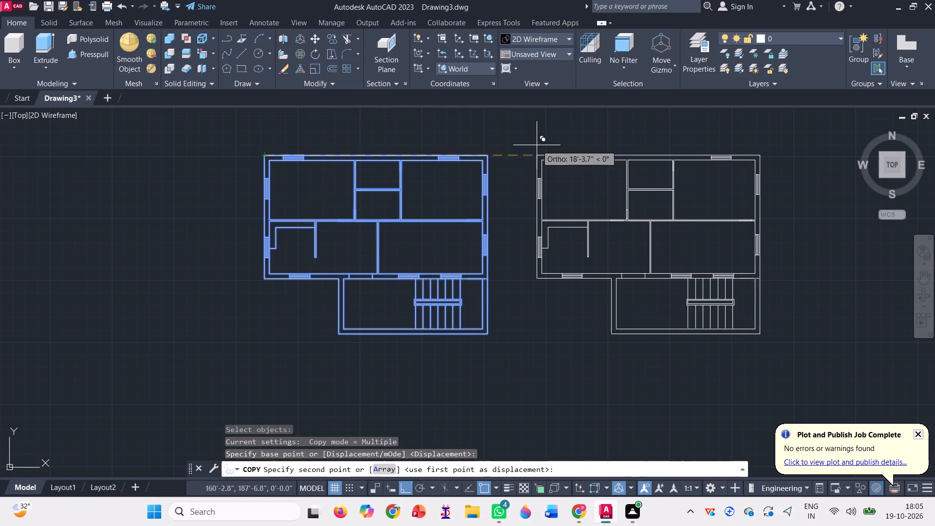
click(545, 145)
key(space)
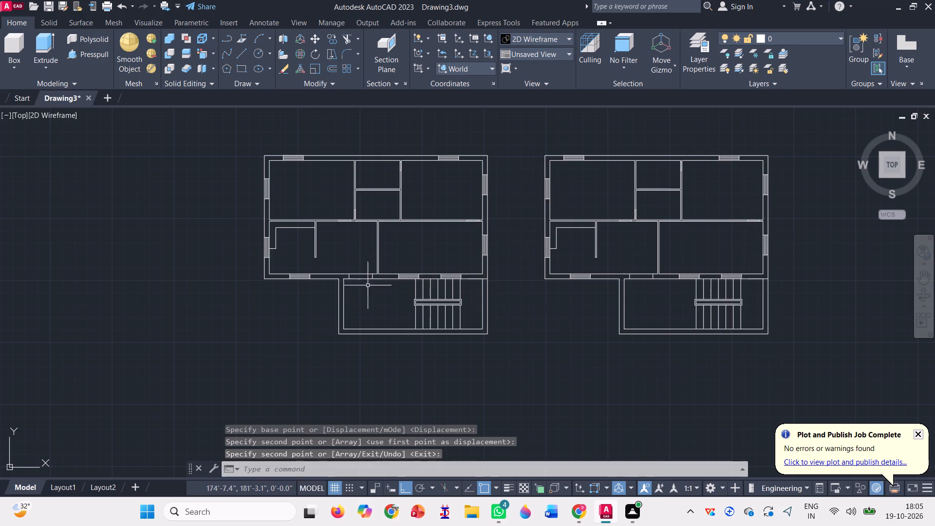
Show the model in the SW Isometric view with the Shaded with edges (Fast) visual style.
click(928, 293)
key(Escape)
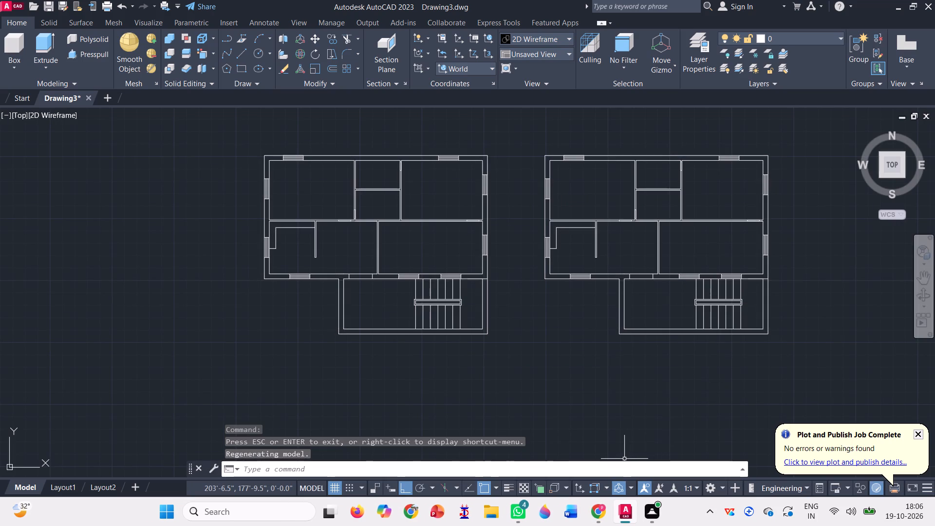
click(21, 116)
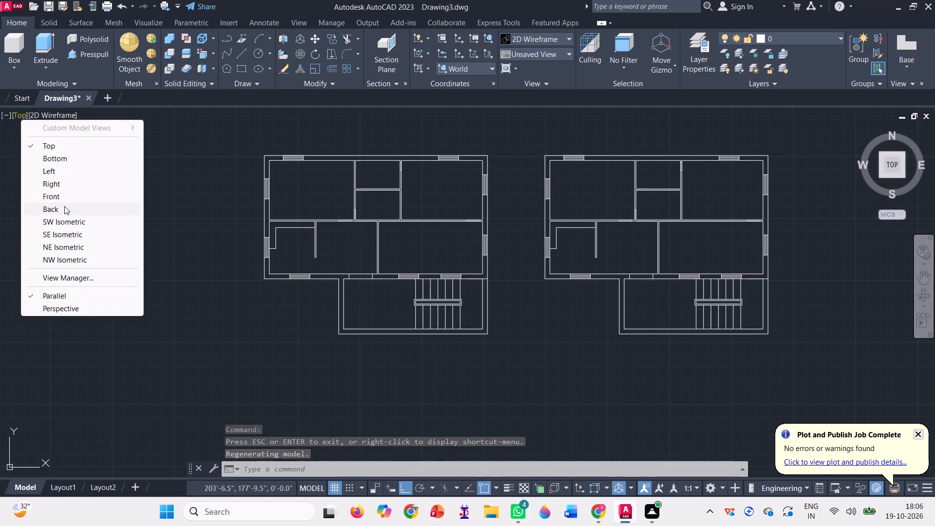
click(73, 222)
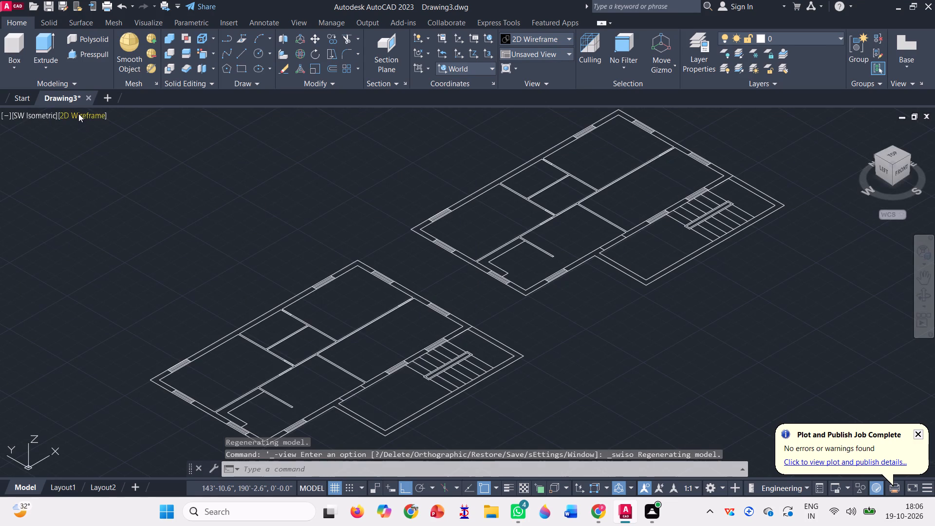
click(78, 113)
click(126, 207)
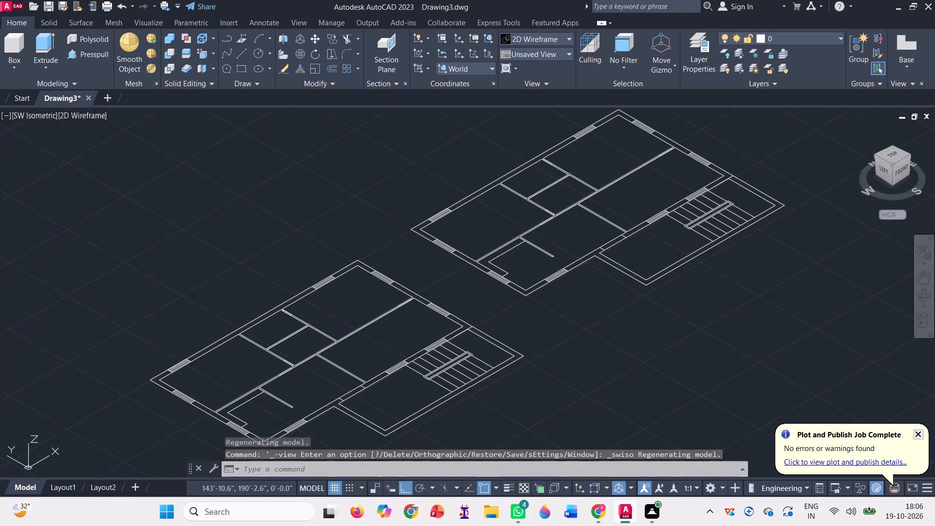
scroll(350, 286, down, 1)
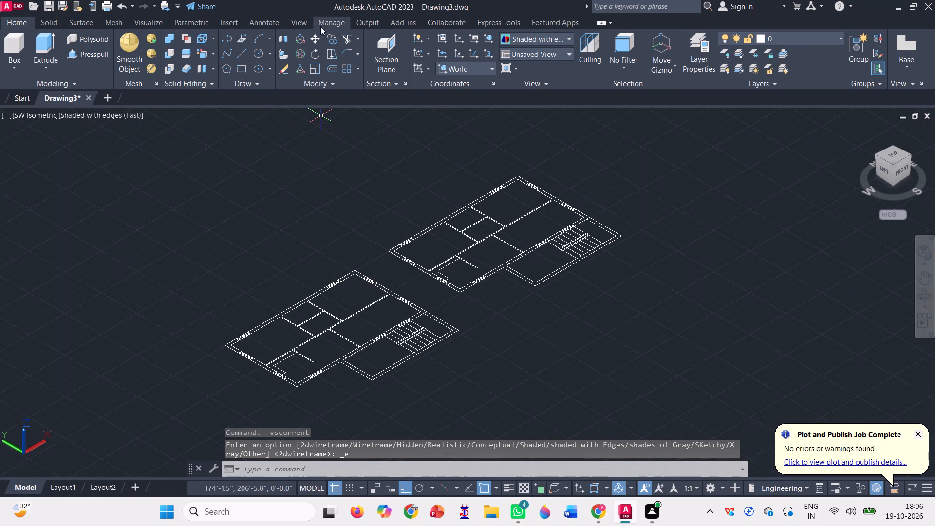
Copy both floor plans together about 29' north to form a second row, using the original plan's outer south-west corner as base point.
click(337, 44)
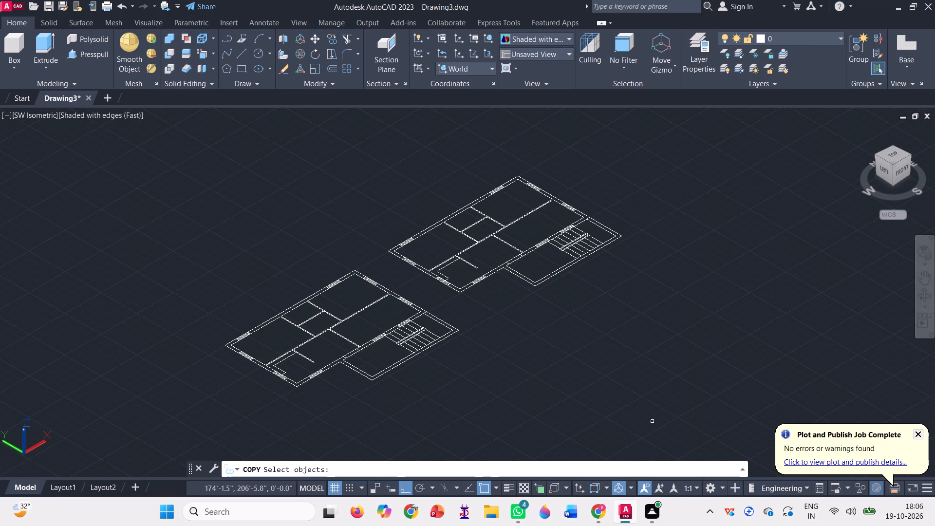
click(543, 436)
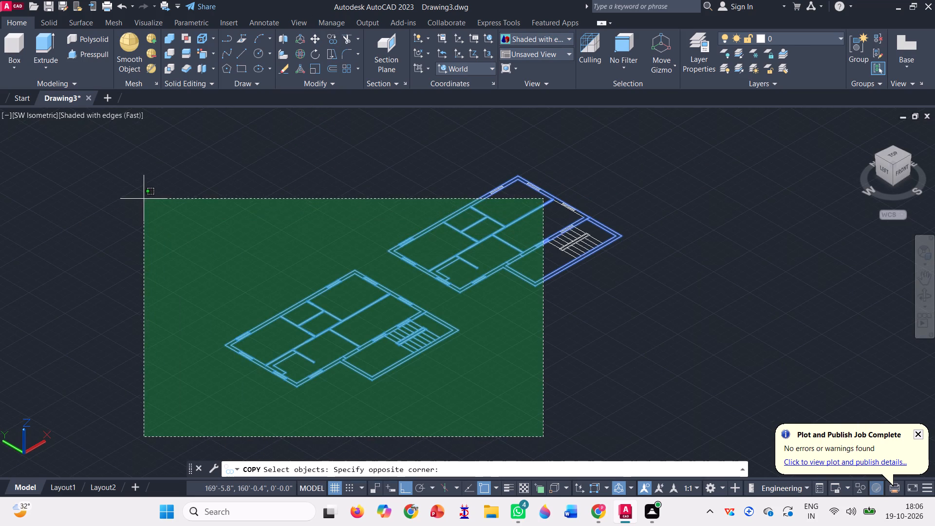
click(144, 198)
click(624, 315)
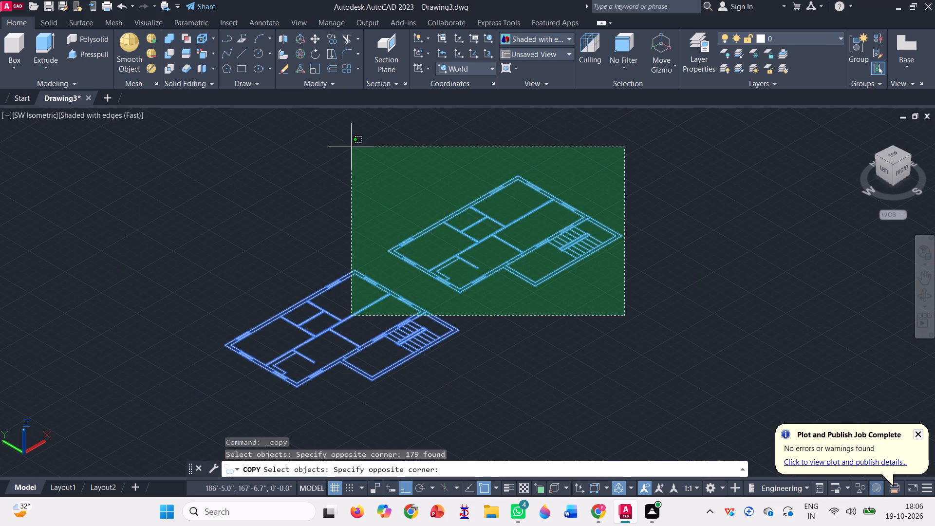
click(352, 147)
key(space)
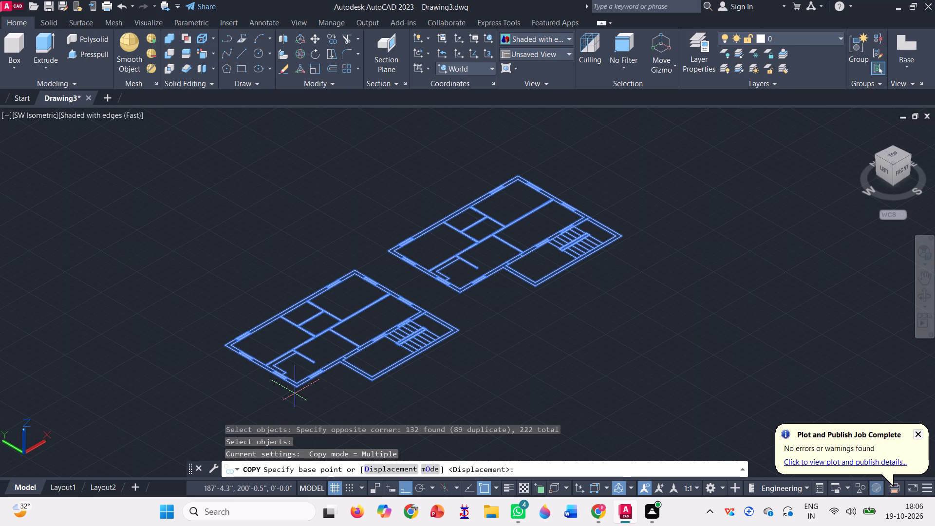
click(297, 386)
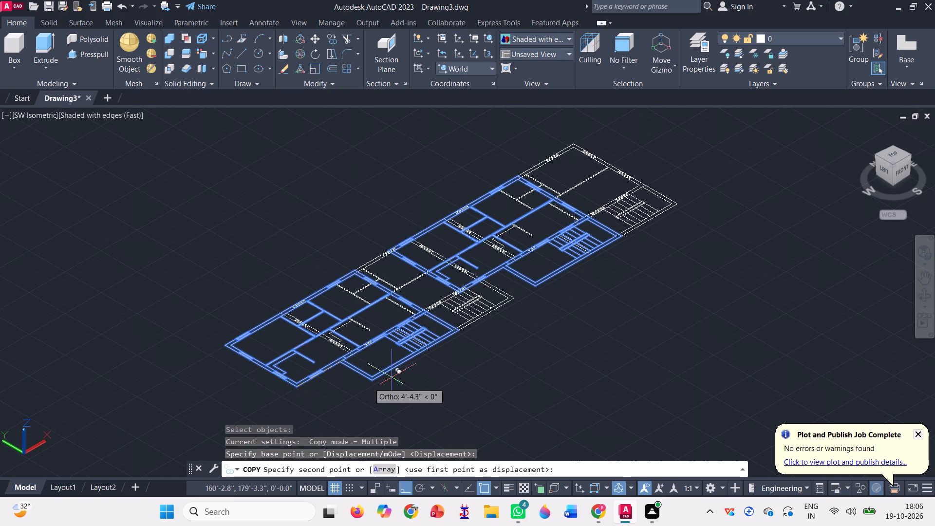
scroll(479, 374, down, 2)
click(307, 324)
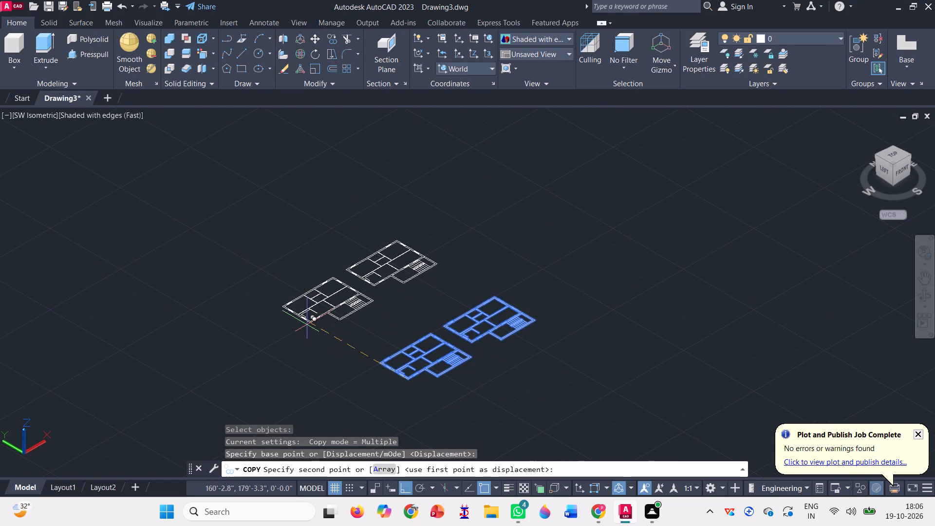
key(Escape)
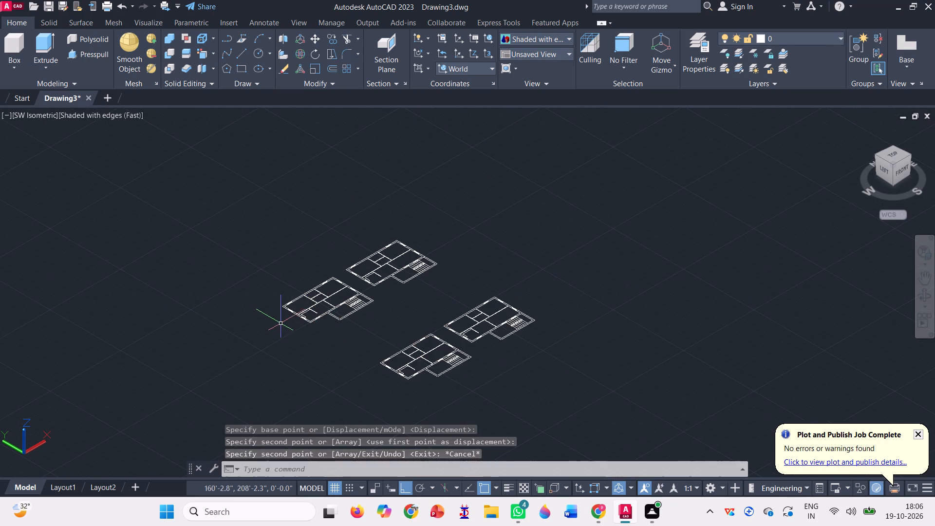
Create a 10' high solid box over the north row's west floor plan, from its outer north-west corner to the opposite south-east corner.
scroll(280, 323, up, 1)
scroll(321, 276, up, 2)
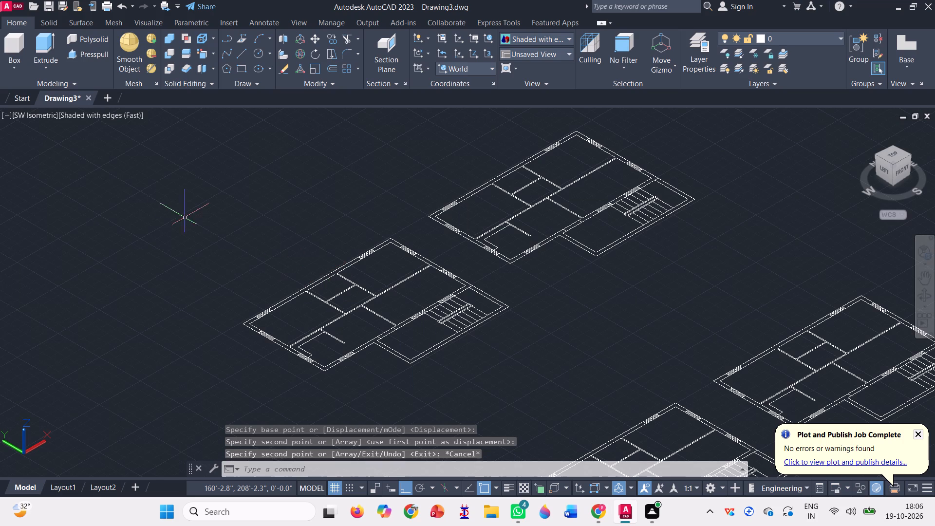
click(14, 39)
scroll(241, 321, up, 1)
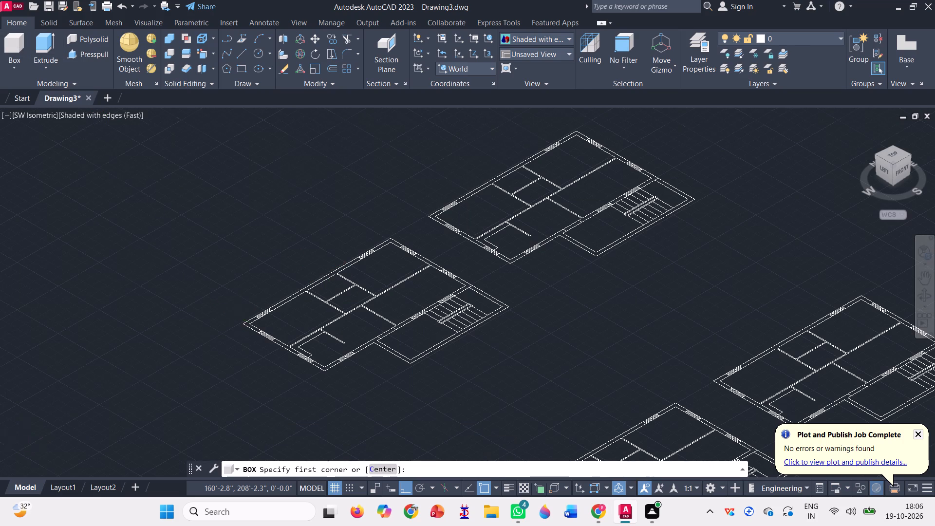
scroll(241, 321, up, 2)
click(250, 333)
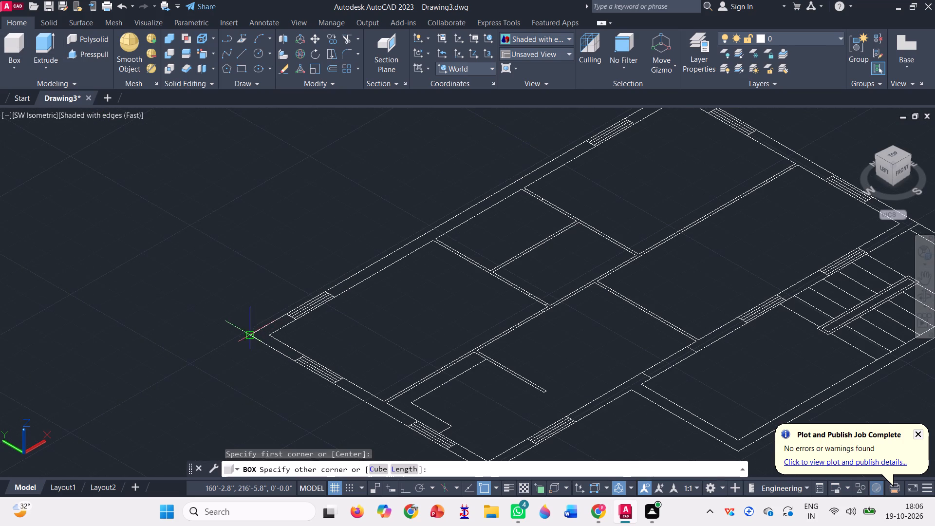
scroll(175, 294, down, 2)
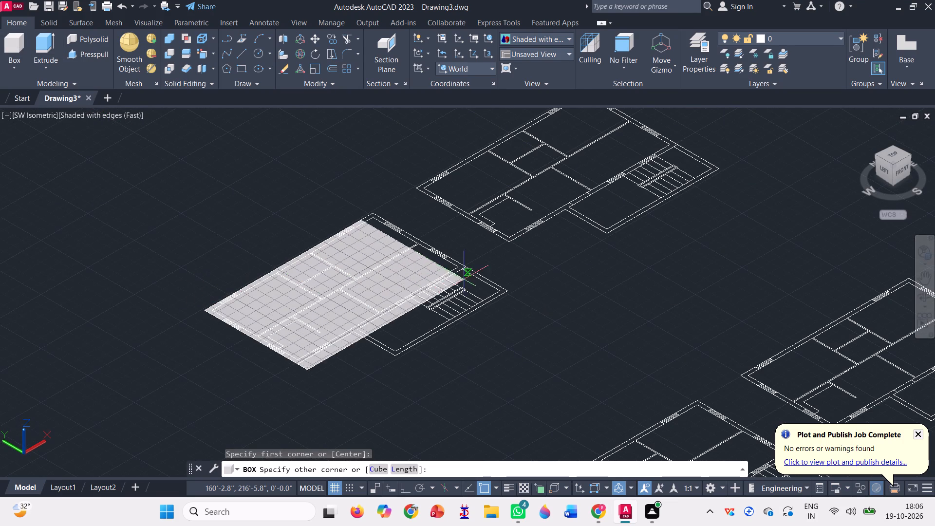
scroll(464, 279, up, 2)
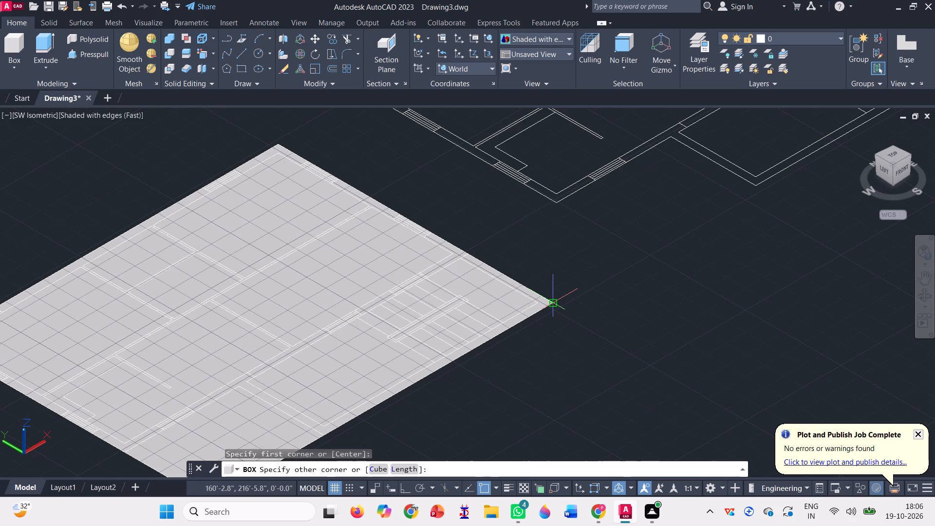
click(552, 302)
scroll(559, 301, down, 1)
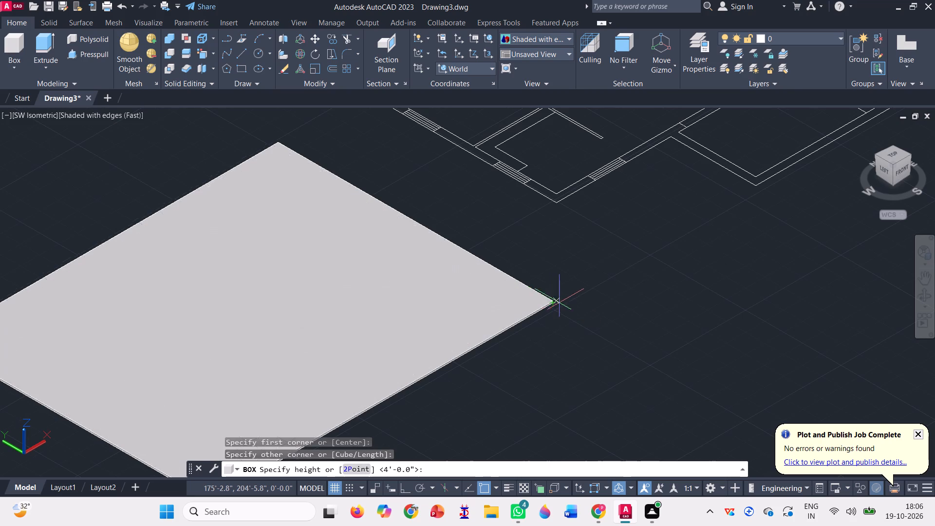
scroll(559, 301, down, 1)
text(10')
key(Return)
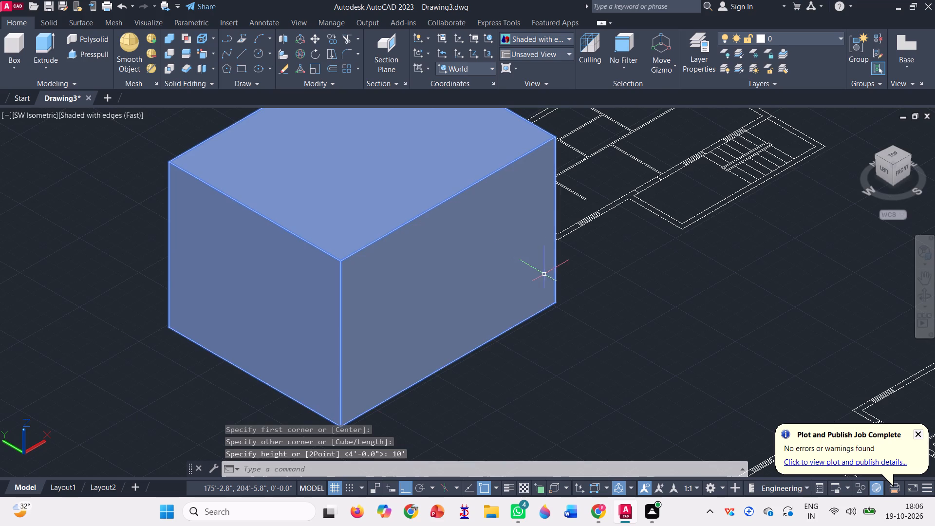
Move the box about 18' north, clear of the floor plan.
scroll(545, 274, down, 2)
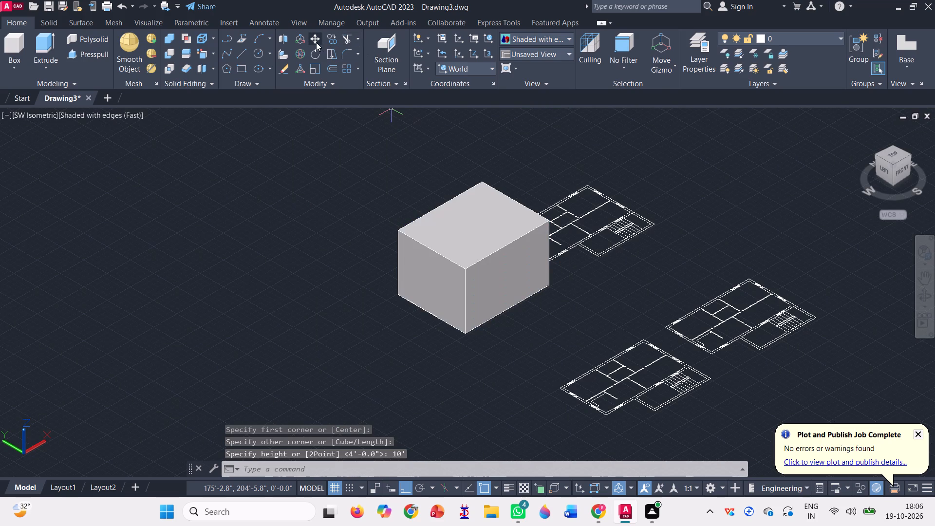
click(316, 42)
click(455, 249)
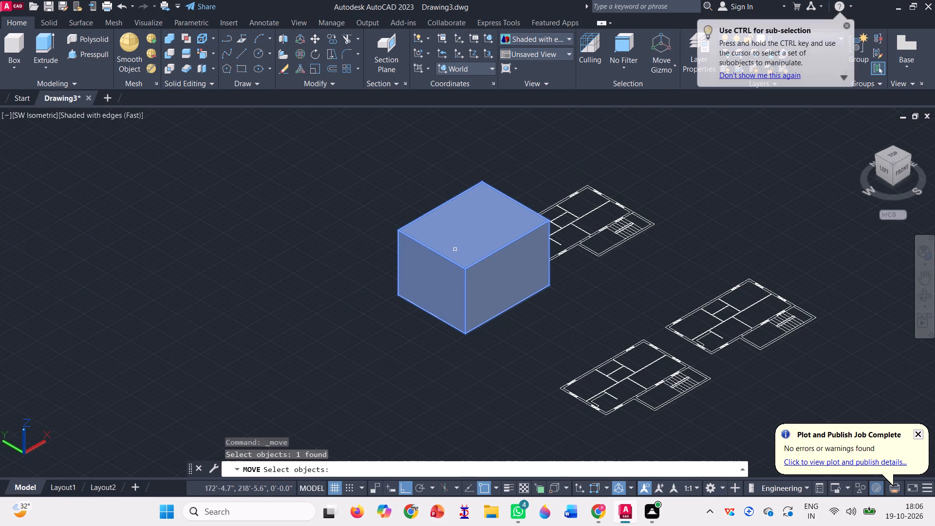
key(space)
click(455, 249)
scroll(486, 270, down, 2)
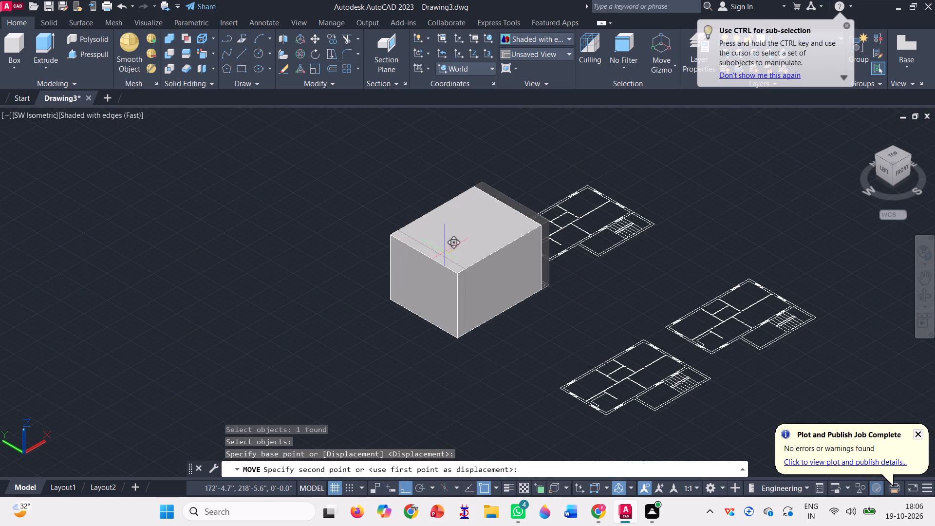
click(319, 209)
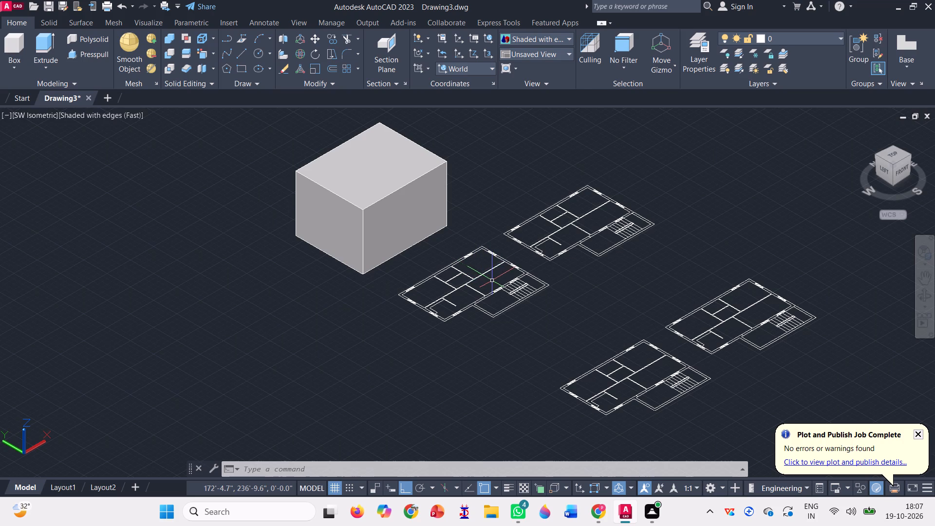
Copy the whole north-row west floor plan onto the box's top face, matching the plan's outer north-west corner to the box's top corner.
scroll(492, 280, up, 2)
scroll(487, 315, down, 1)
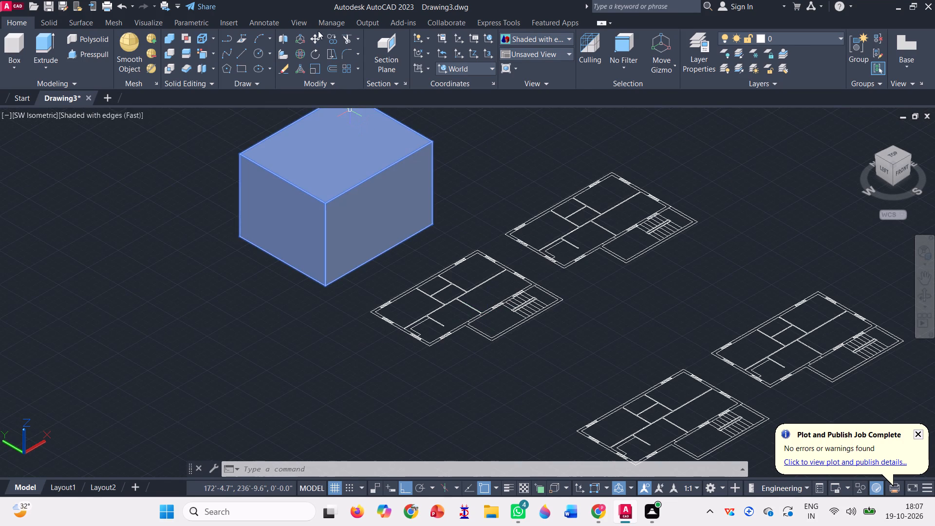
click(333, 37)
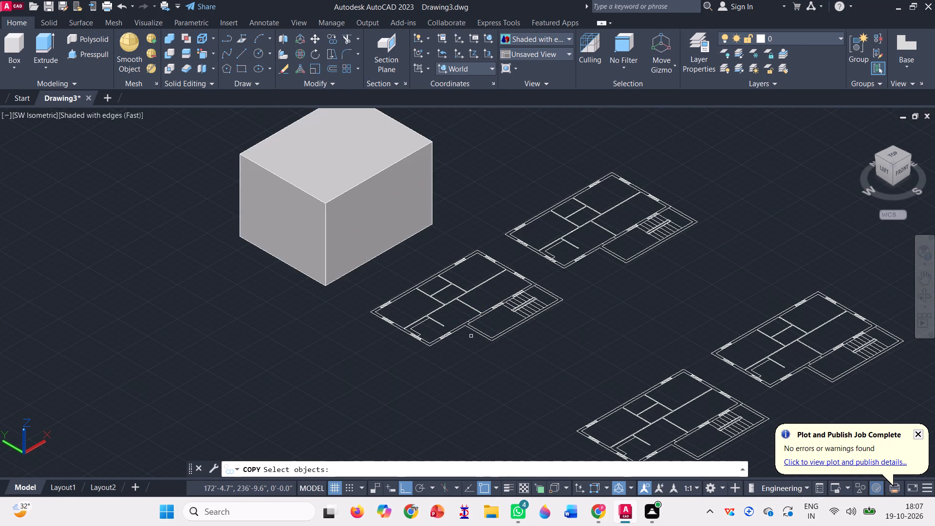
scroll(522, 345, up, 2)
click(528, 376)
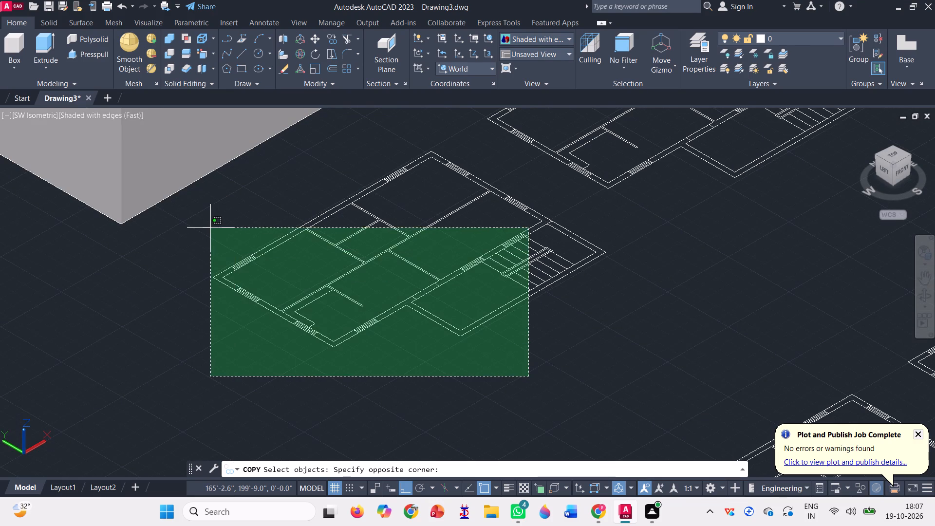
click(219, 212)
click(408, 200)
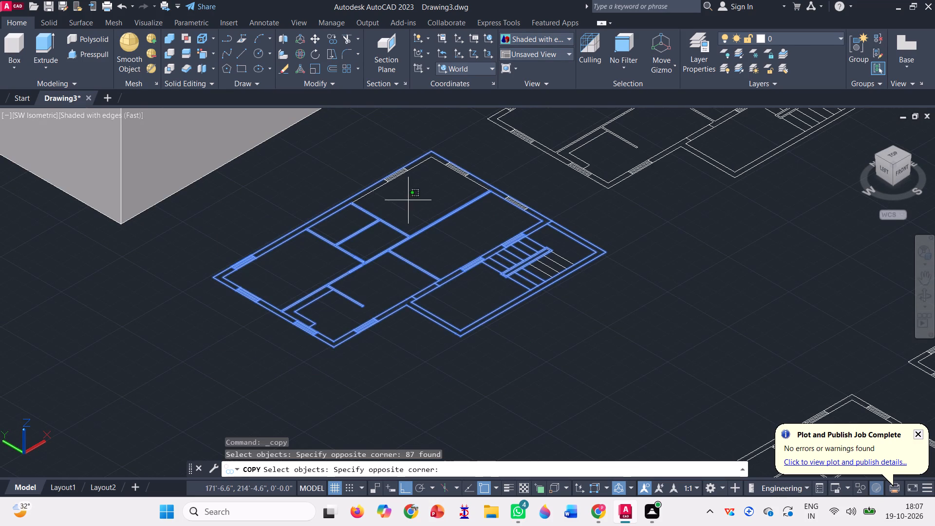
click(385, 154)
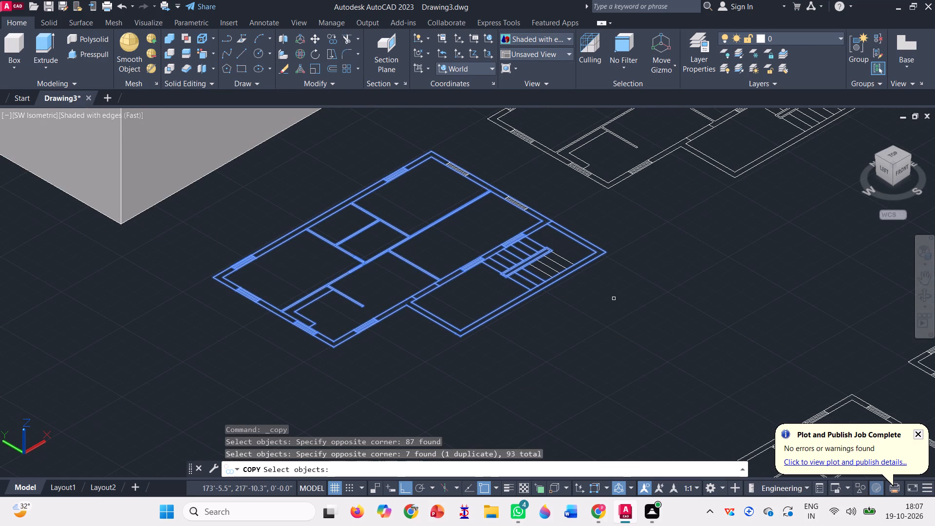
click(610, 314)
click(430, 206)
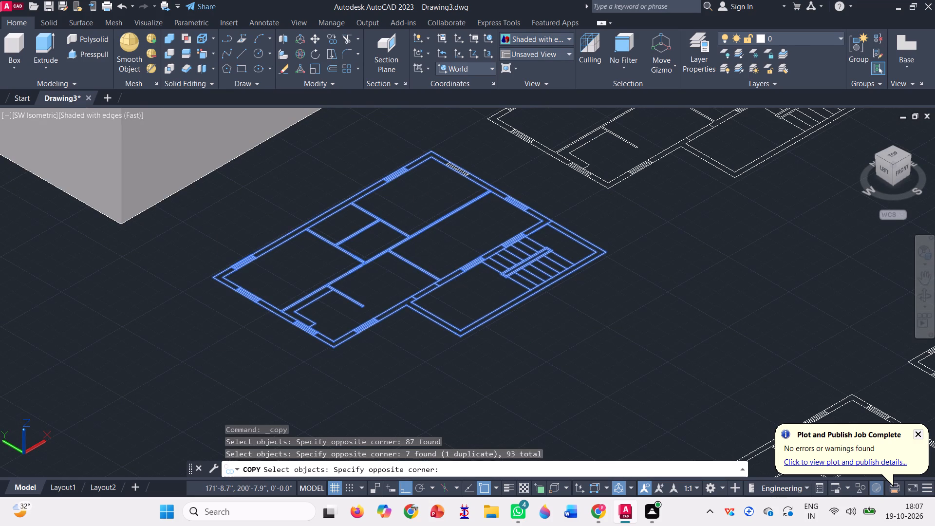
click(469, 191)
click(441, 150)
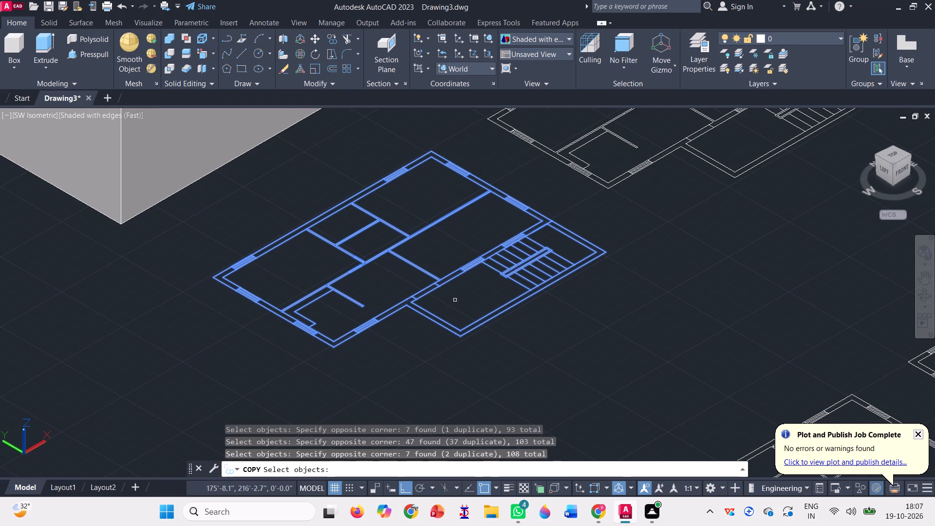
scroll(488, 335, down, 1)
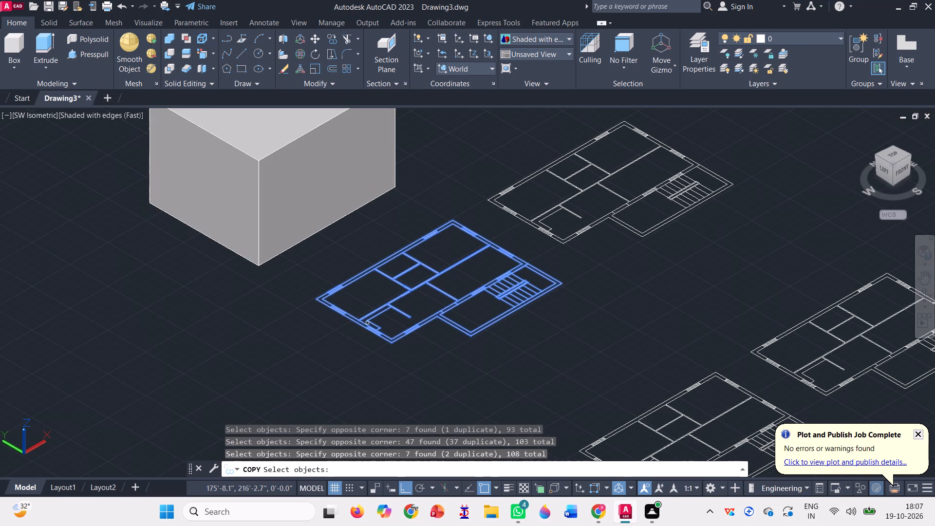
key(space)
scroll(315, 301, up, 2)
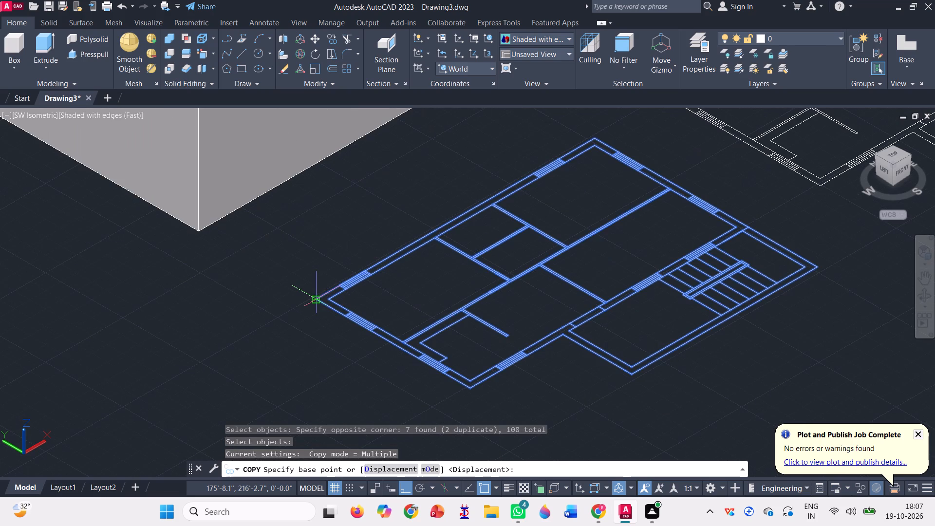
click(315, 301)
scroll(354, 324, down, 3)
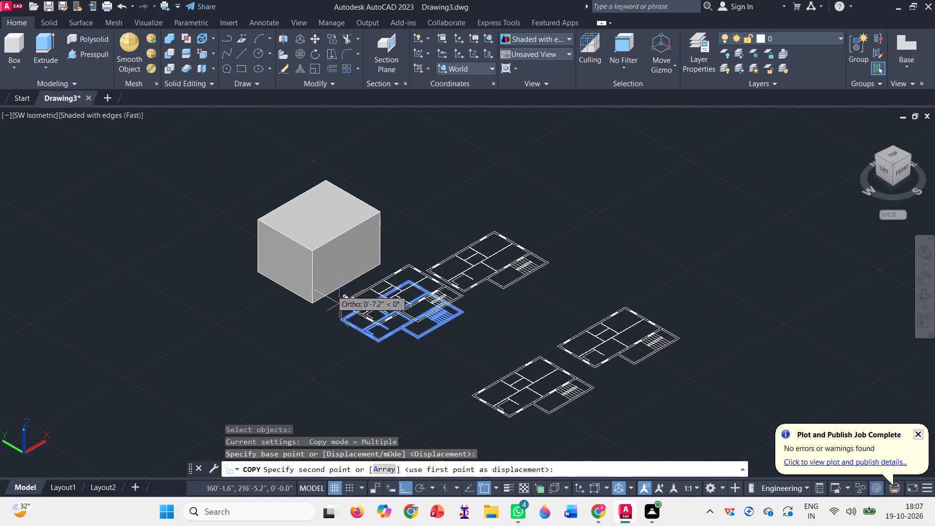
scroll(275, 227, up, 3)
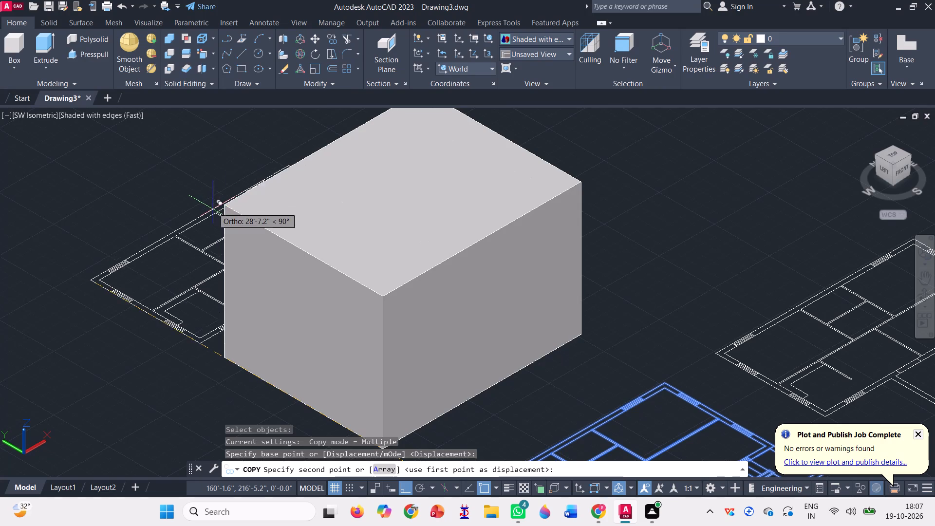
scroll(214, 209, up, 1)
click(232, 203)
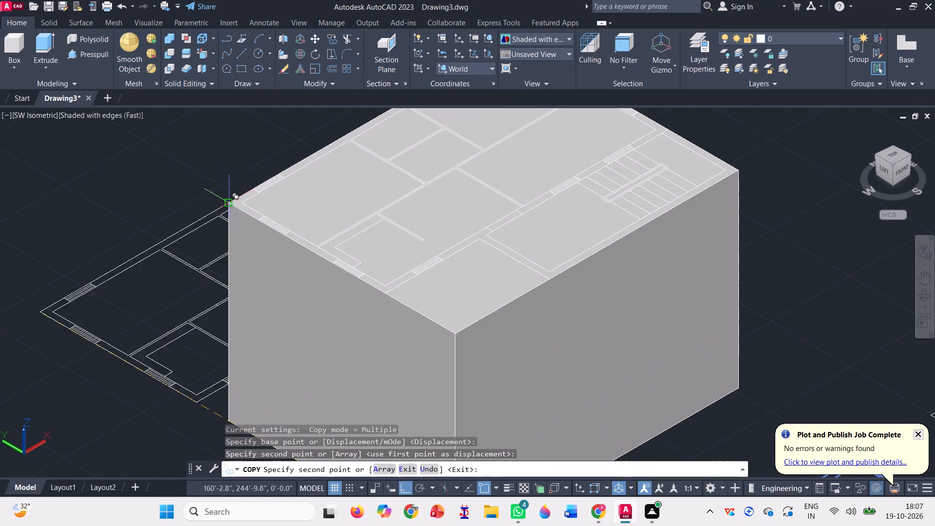
scroll(248, 227, down, 2)
key(Escape)
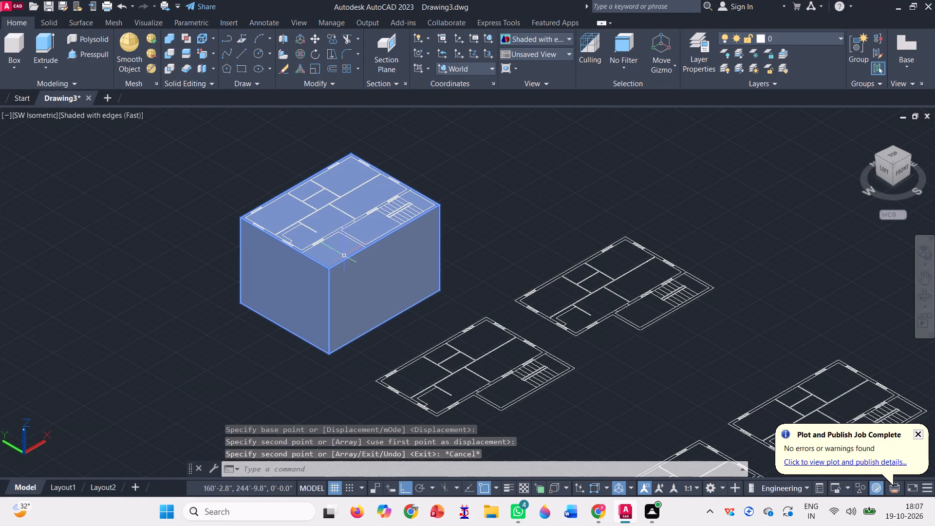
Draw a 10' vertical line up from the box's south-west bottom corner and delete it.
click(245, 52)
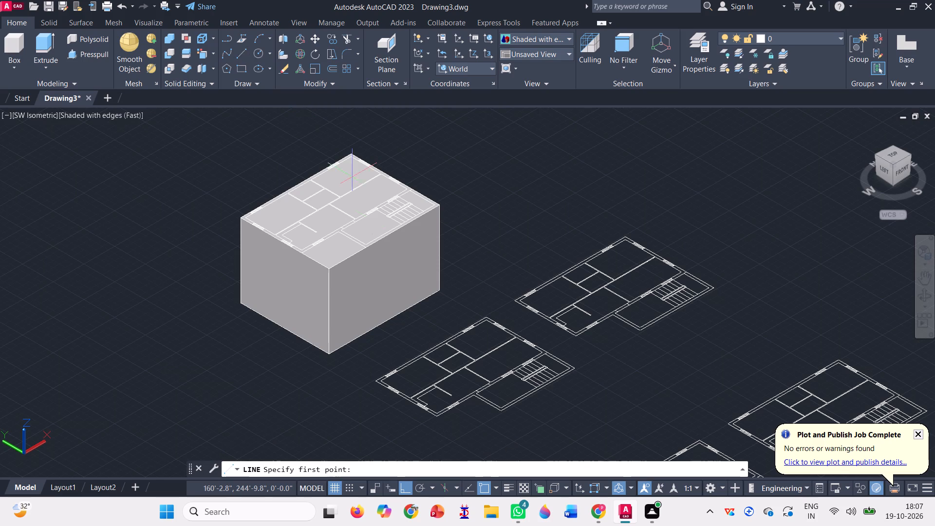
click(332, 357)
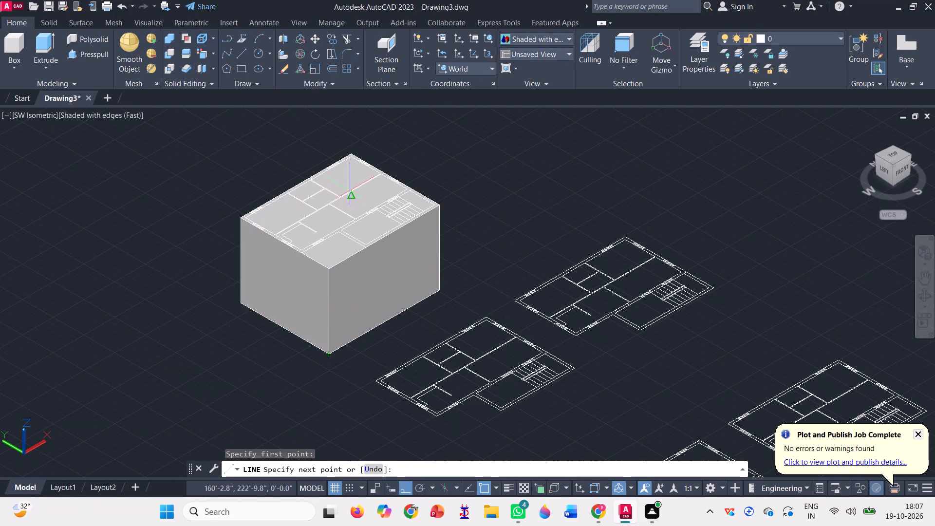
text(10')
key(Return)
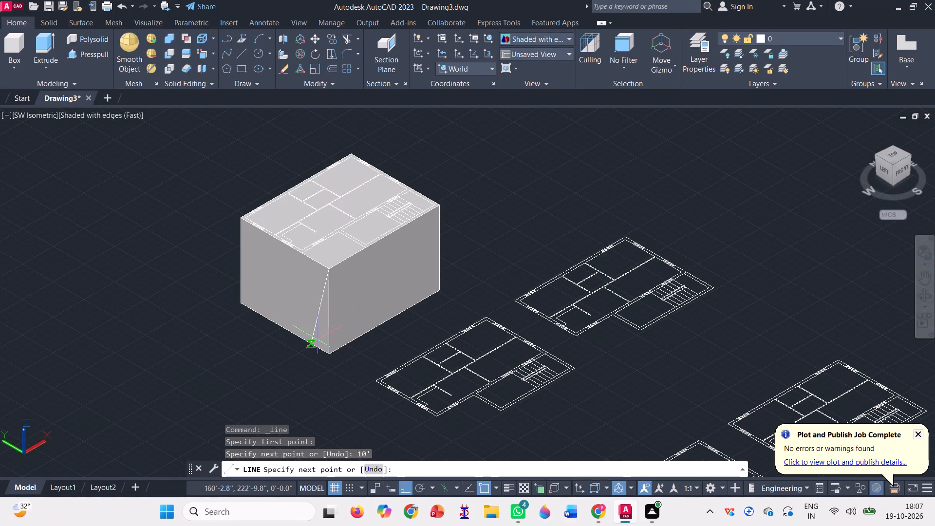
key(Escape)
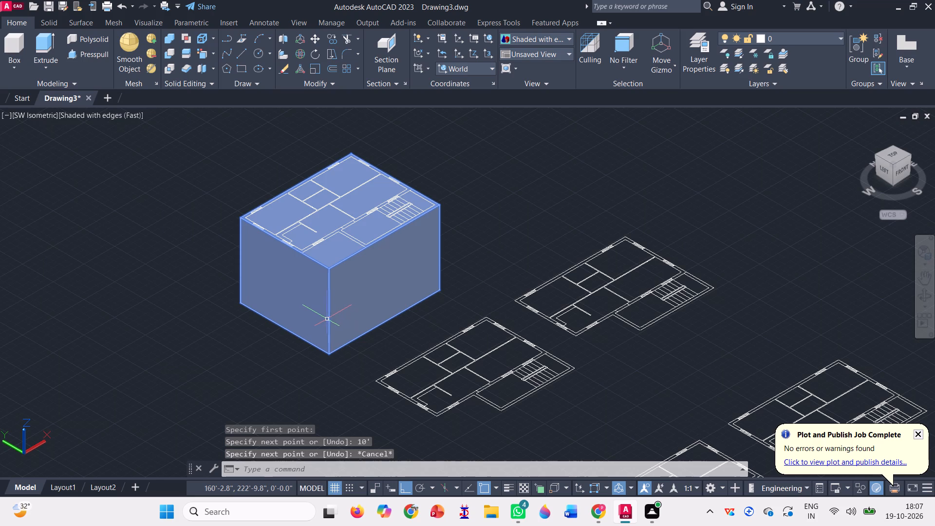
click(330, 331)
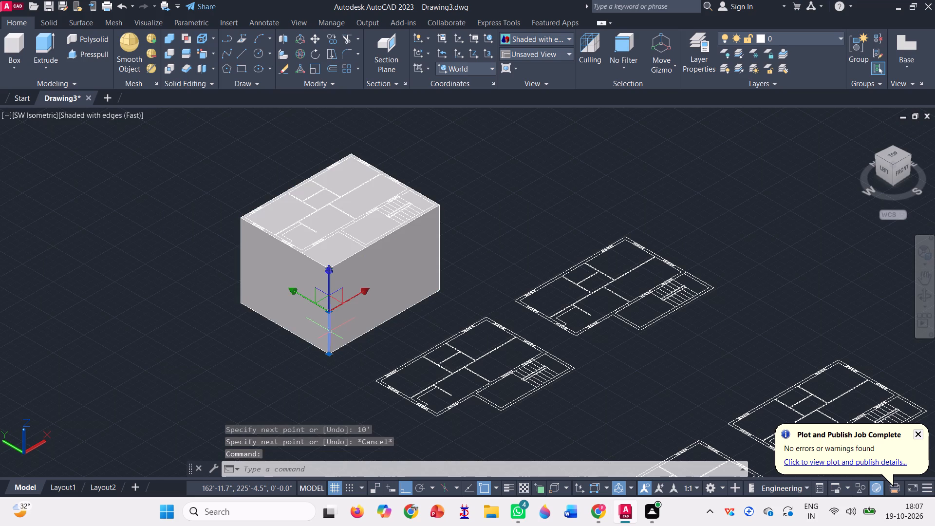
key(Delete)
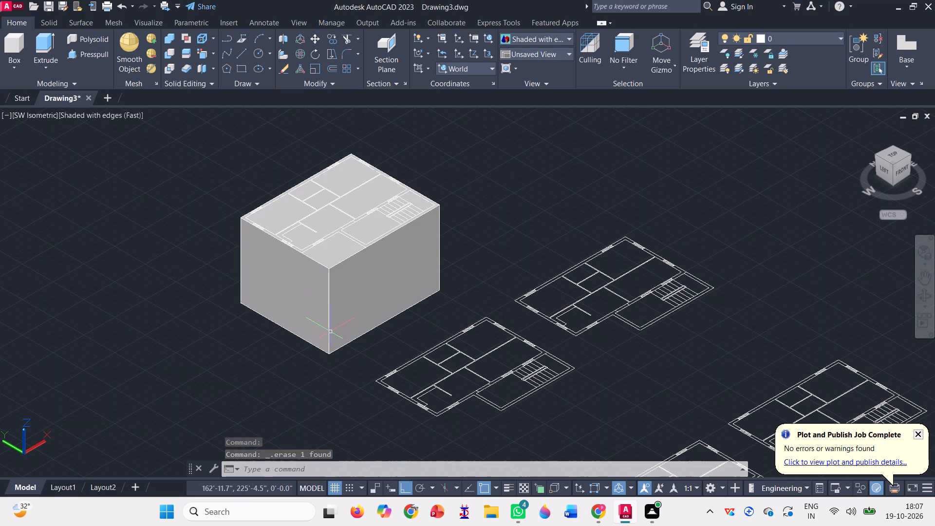
Presspull the north-west room and the adjoining south-west room with the short partitions down through the box to hollow them out.
click(66, 52)
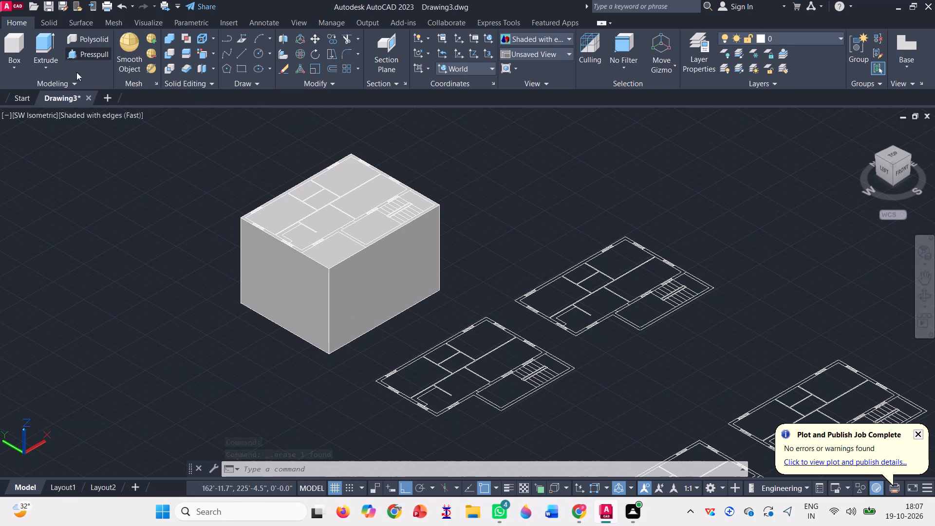
scroll(265, 201, up, 1)
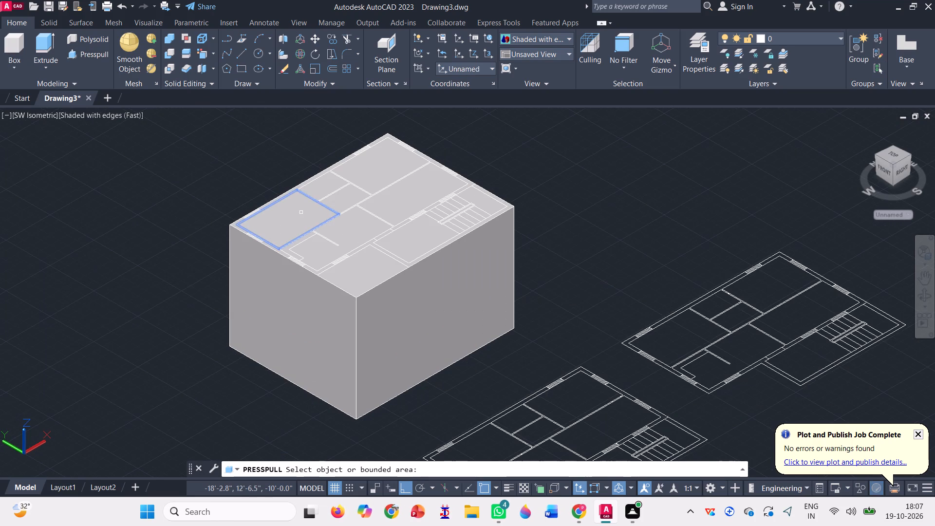
click(300, 211)
scroll(294, 183, down, 1)
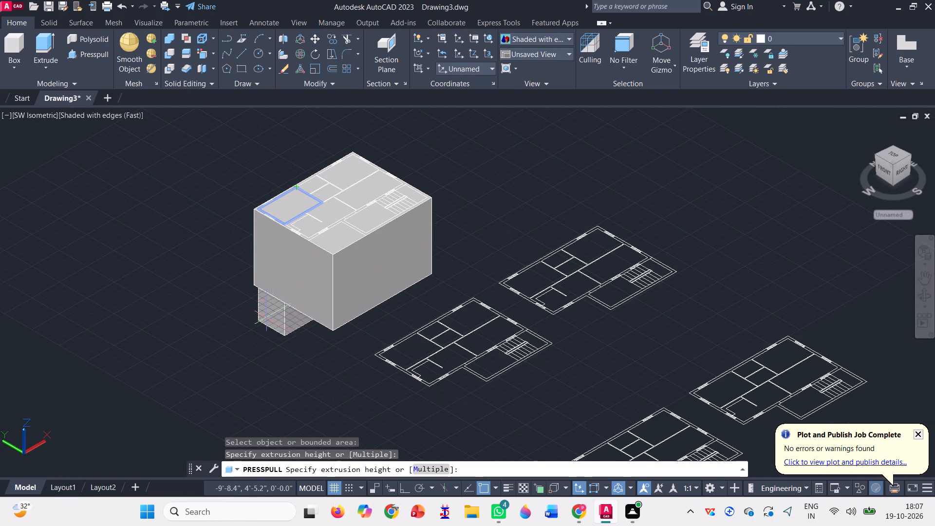
click(266, 322)
scroll(337, 198, up, 2)
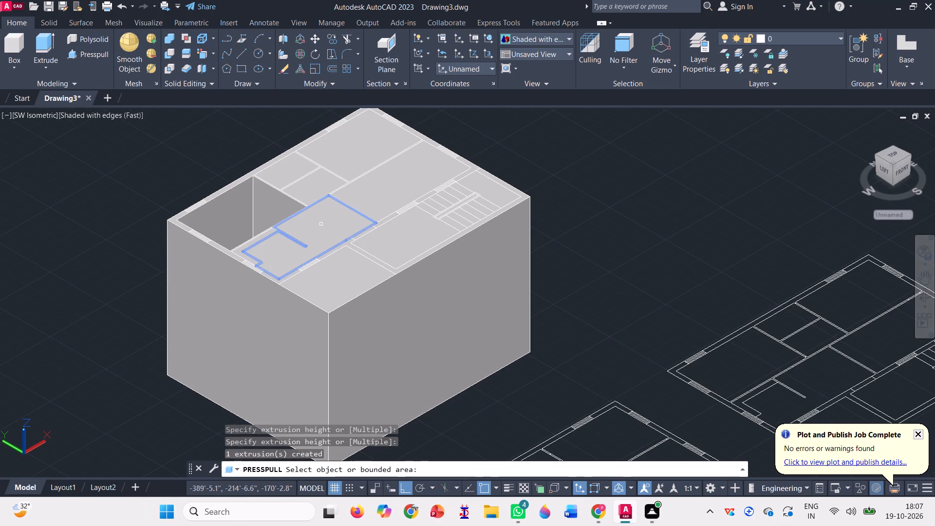
click(321, 224)
scroll(315, 210, down, 2)
click(304, 334)
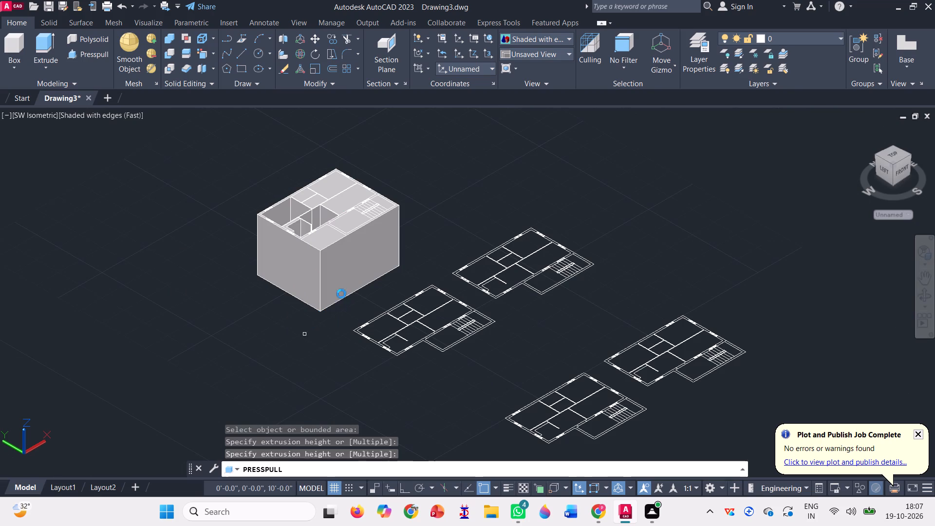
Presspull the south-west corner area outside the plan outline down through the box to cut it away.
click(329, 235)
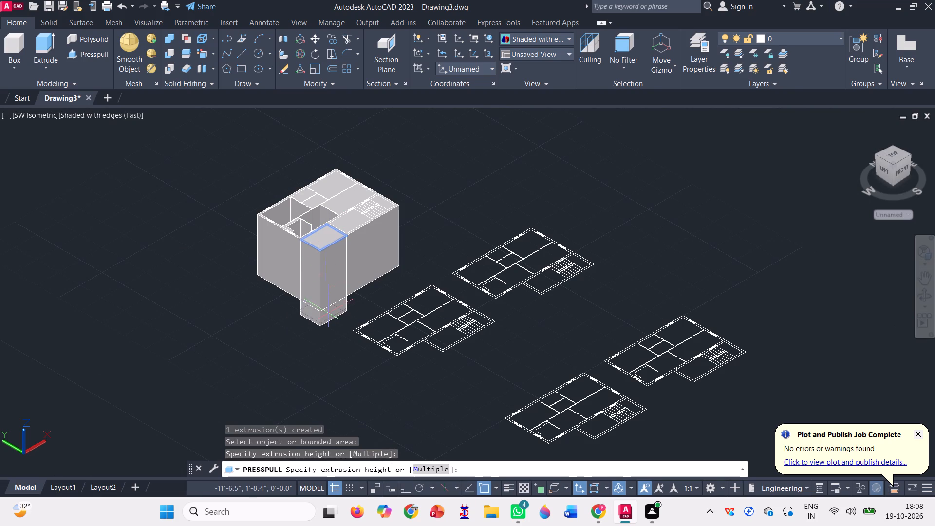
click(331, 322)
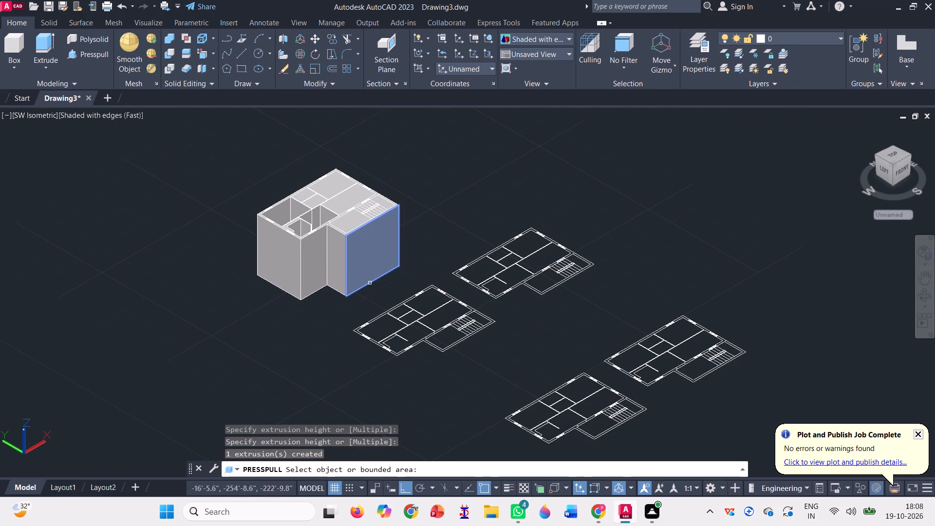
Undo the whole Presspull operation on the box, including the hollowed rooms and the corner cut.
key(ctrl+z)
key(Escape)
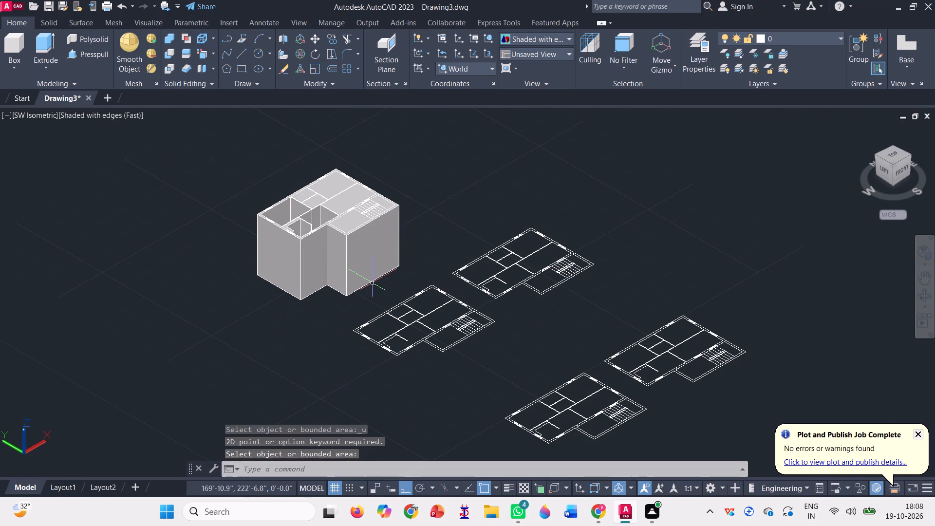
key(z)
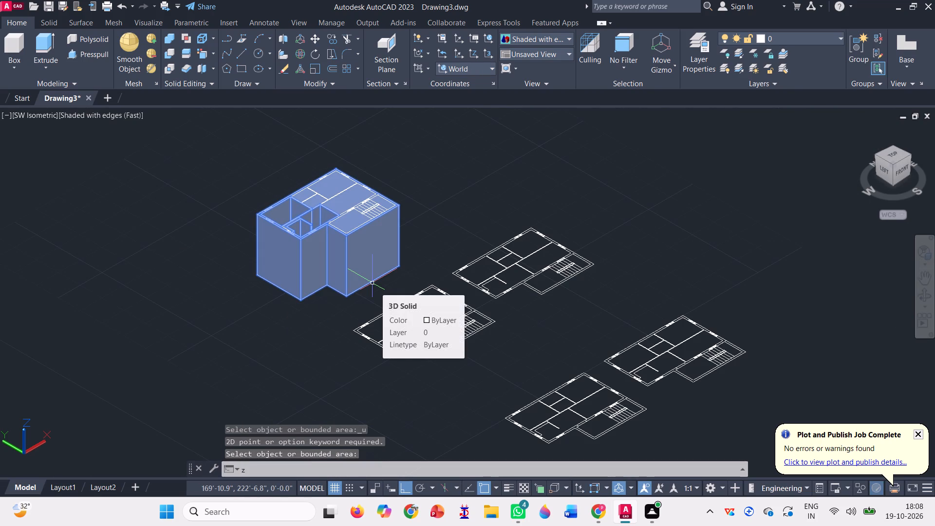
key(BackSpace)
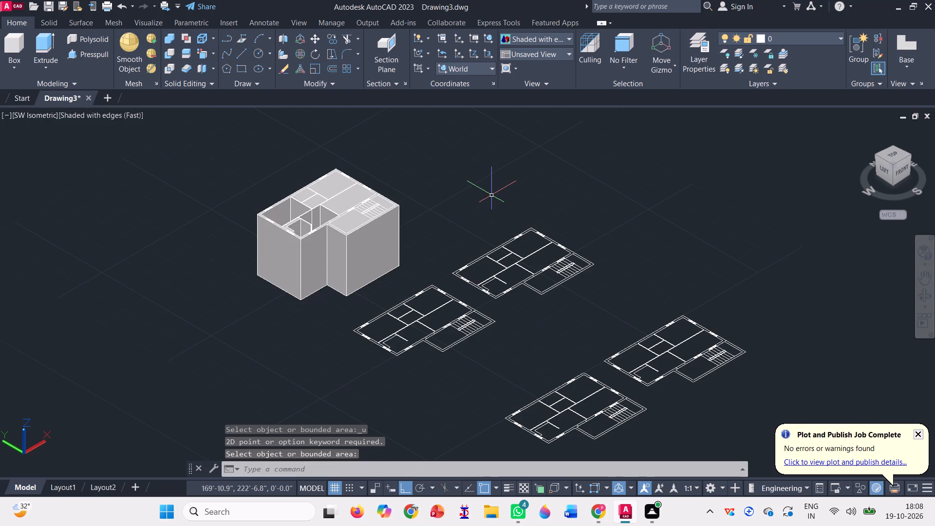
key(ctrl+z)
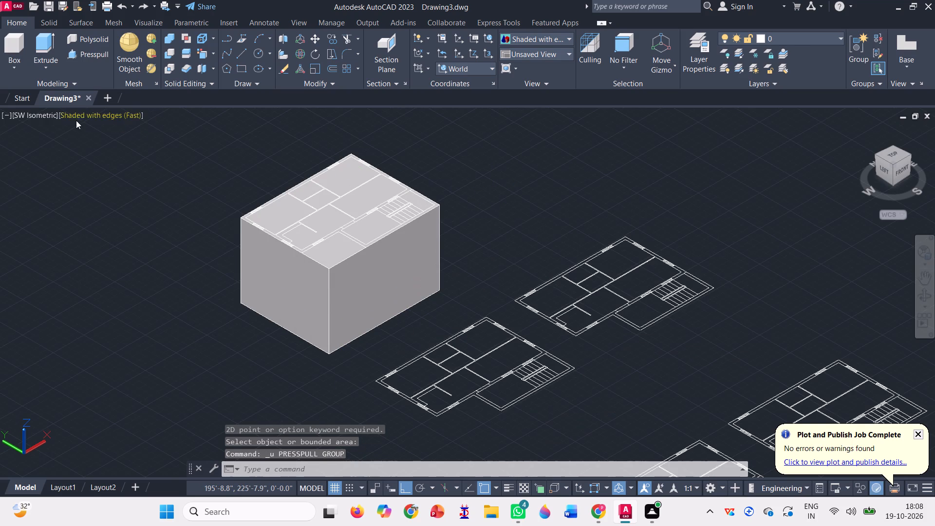
Presspull the south-west corner area outside the plan completely off the box, and hollow out the north-west room down through it.
click(85, 54)
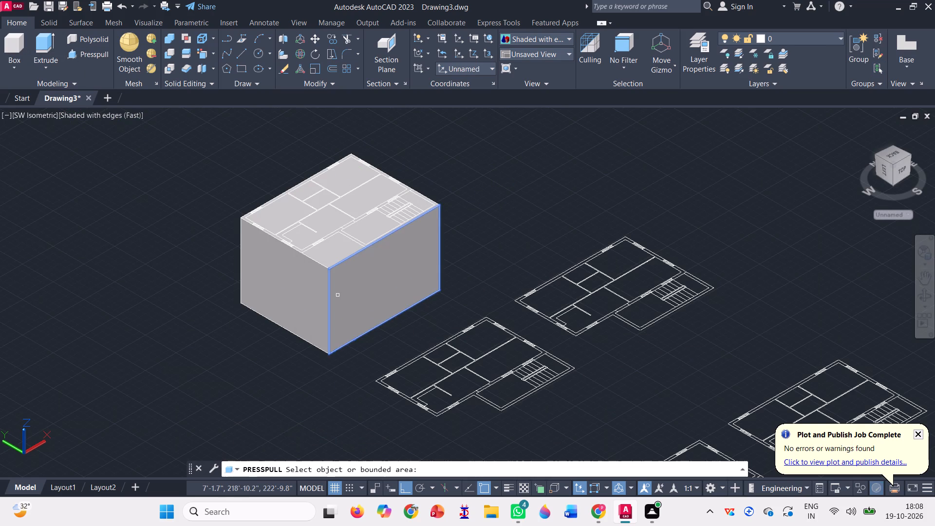
scroll(321, 254, up, 2)
click(331, 259)
scroll(330, 240, down, 2)
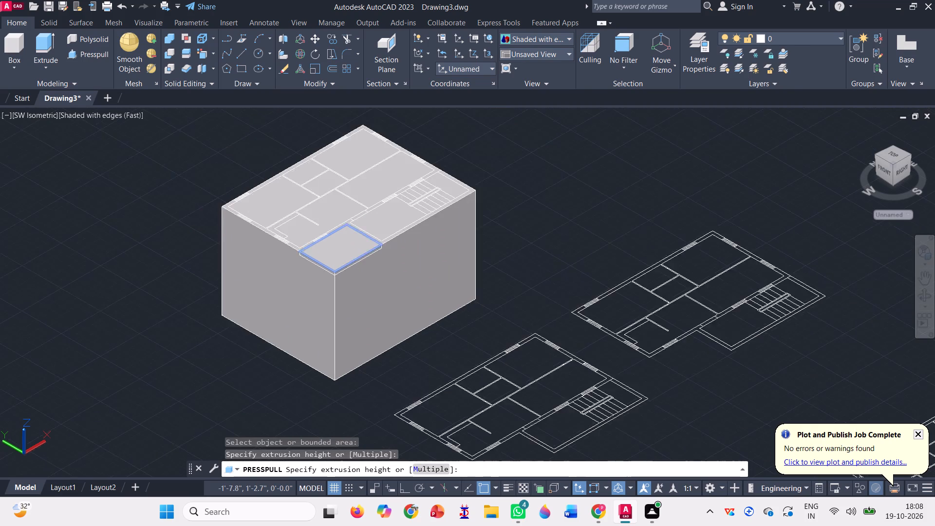
click(337, 319)
scroll(294, 209, up, 3)
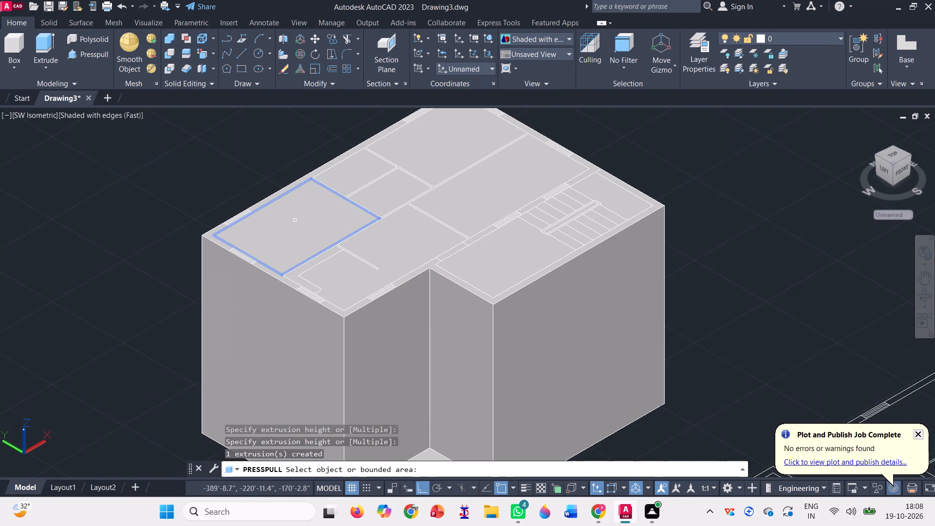
click(292, 225)
scroll(288, 212, down, 2)
click(292, 326)
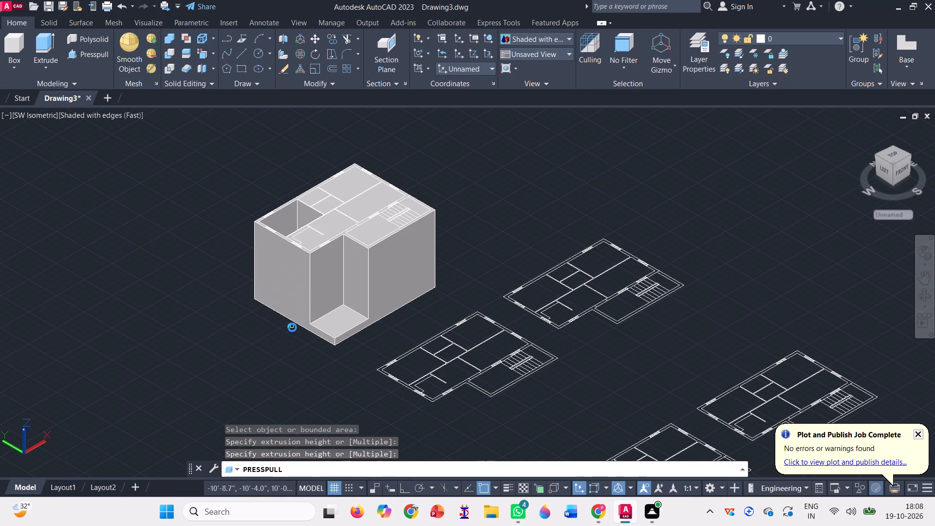
click(334, 318)
click(320, 354)
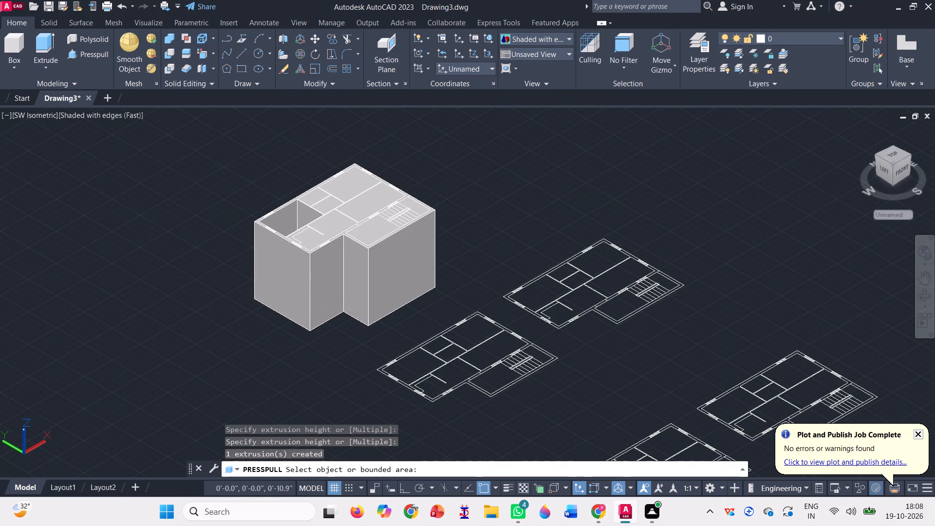
Presspull the south-west room with the short partitions and the small room against the north wall down through the box.
scroll(289, 235, up, 3)
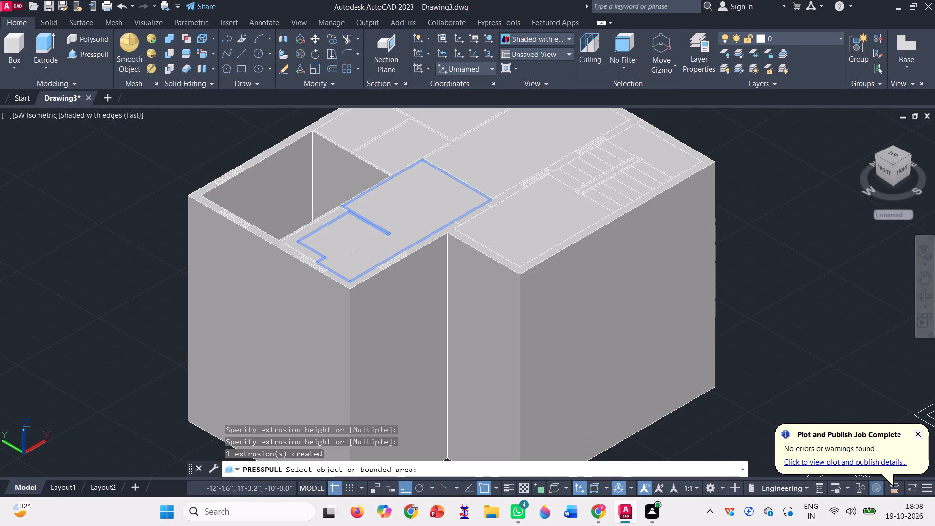
click(353, 252)
scroll(341, 205, down, 2)
click(360, 344)
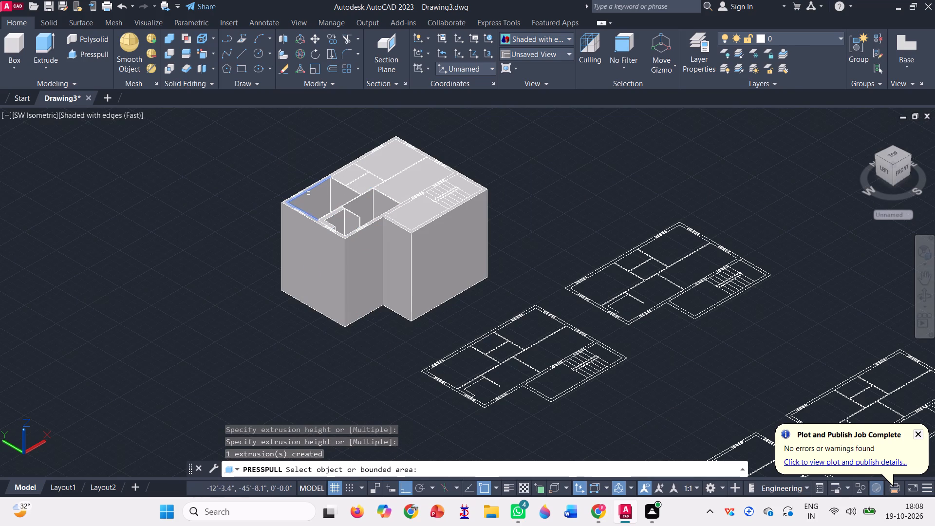
scroll(308, 193, up, 1)
scroll(362, 169, up, 2)
click(362, 169)
scroll(316, 143, down, 2)
click(364, 348)
scroll(378, 158, up, 3)
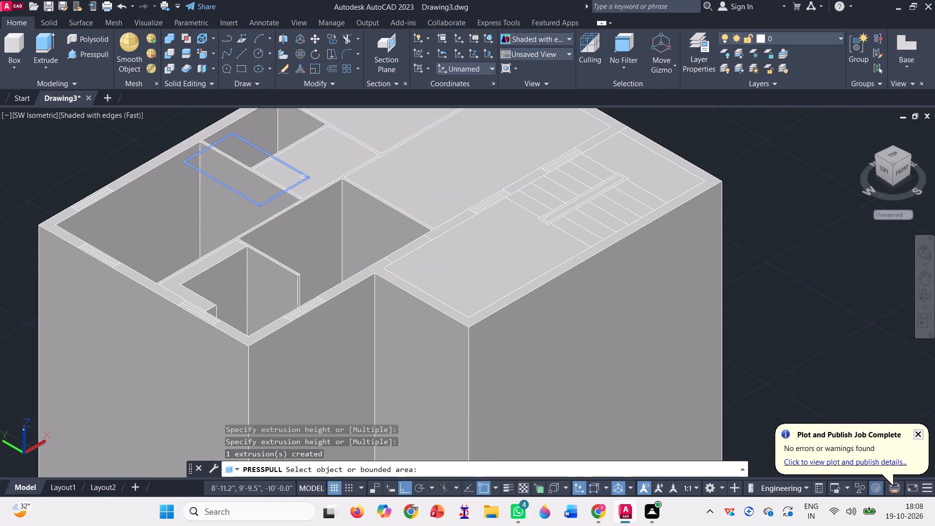
Presspull the large room beside the staircase and the north-east room down through the box to hollow them out.
scroll(311, 176, up, 3)
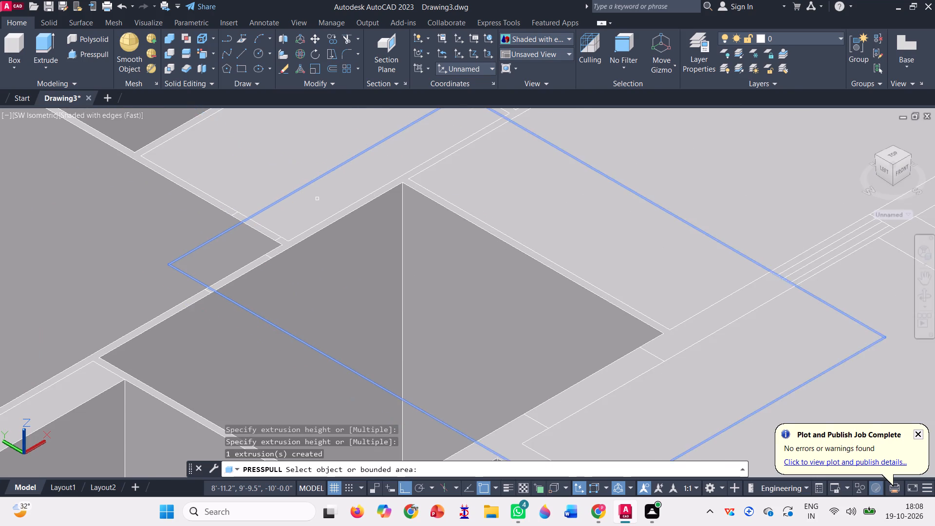
scroll(317, 198, down, 2)
scroll(455, 212, down, 2)
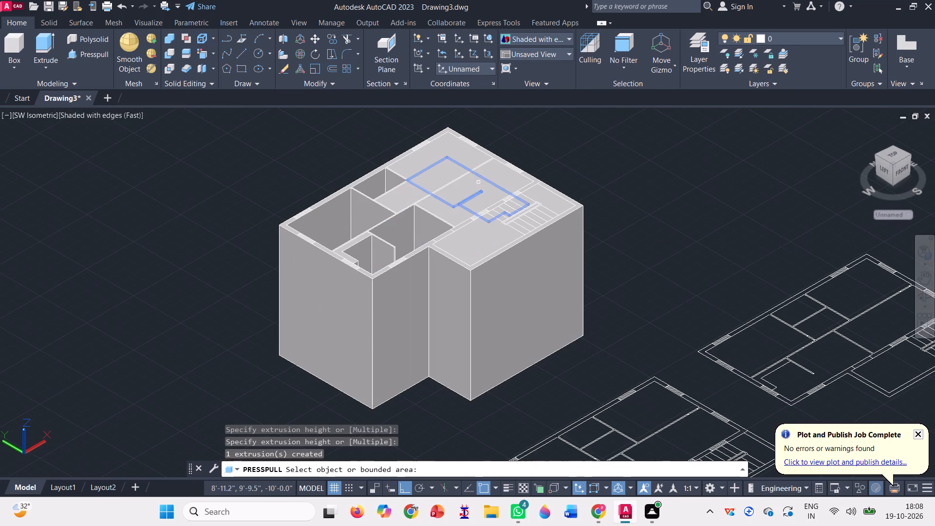
click(486, 179)
scroll(430, 161, down, 2)
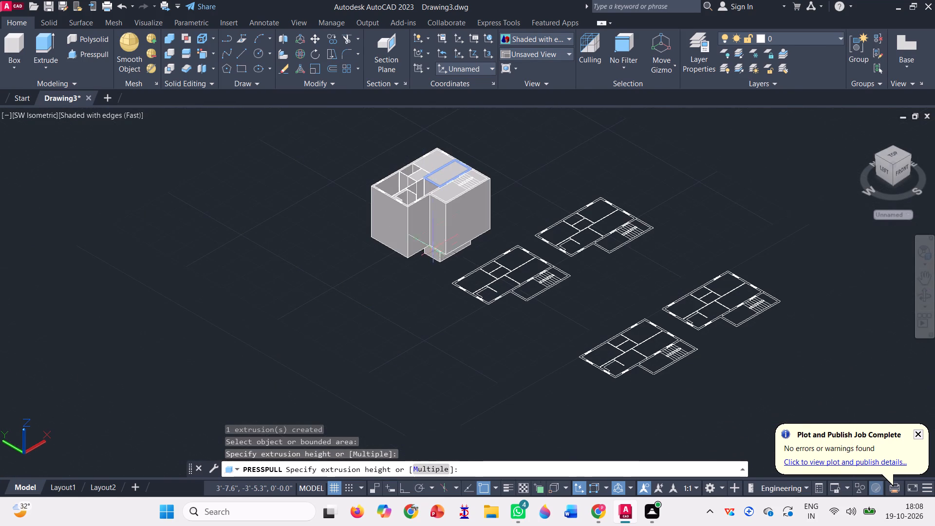
click(430, 263)
scroll(450, 152, up, 2)
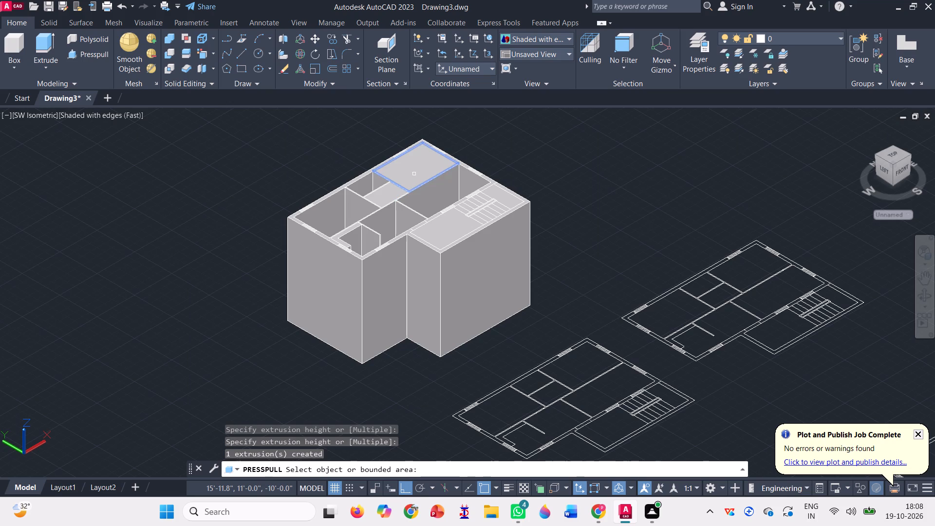
click(414, 173)
scroll(398, 213, down, 2)
click(395, 283)
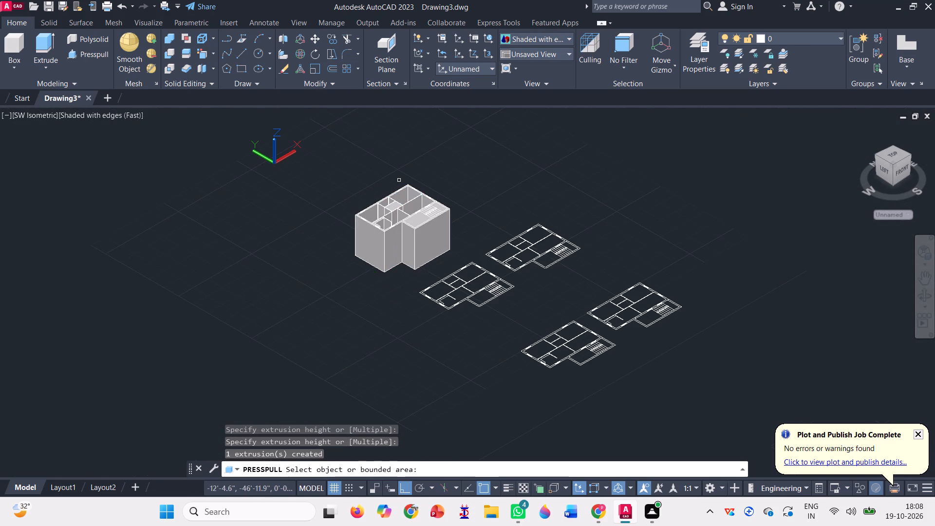
Presspull the remaining small inner room between the hollowed rooms down through the box.
scroll(399, 180, up, 3)
scroll(388, 267, up, 2)
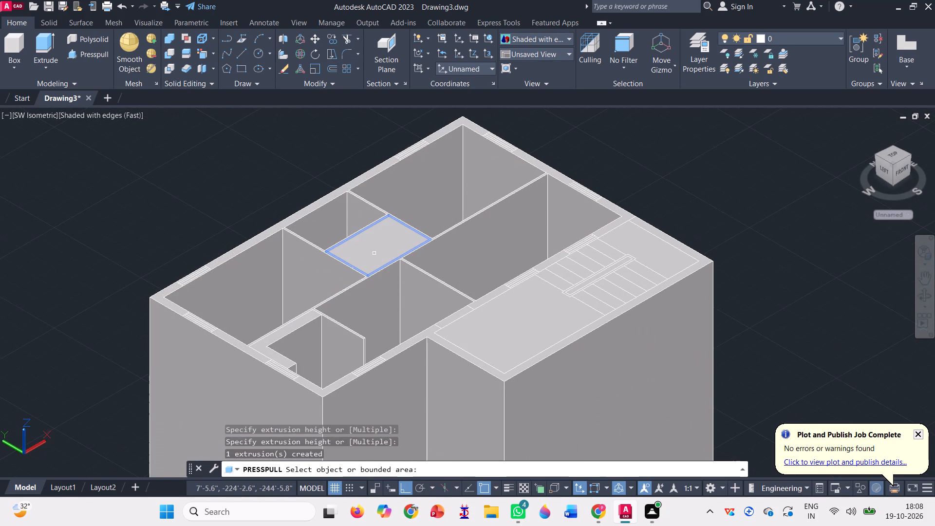
click(374, 252)
scroll(357, 197, down, 2)
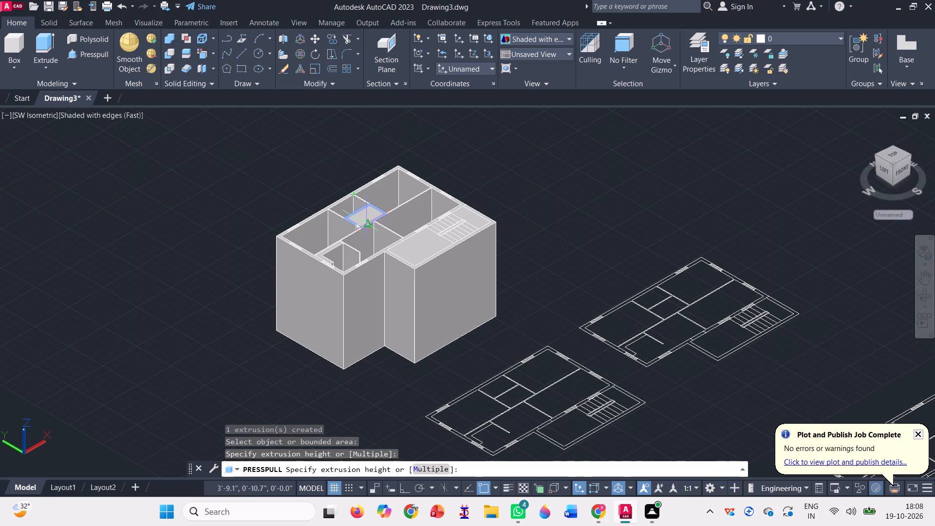
scroll(349, 204, down, 1)
click(356, 339)
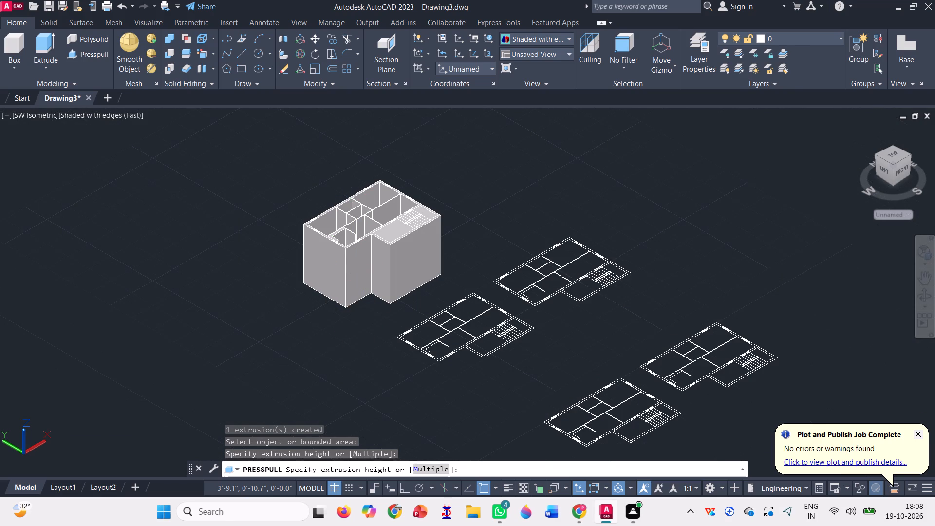
Orbit around the hollowed box to examine its rooms and walls from several angles.
scroll(349, 249, up, 1)
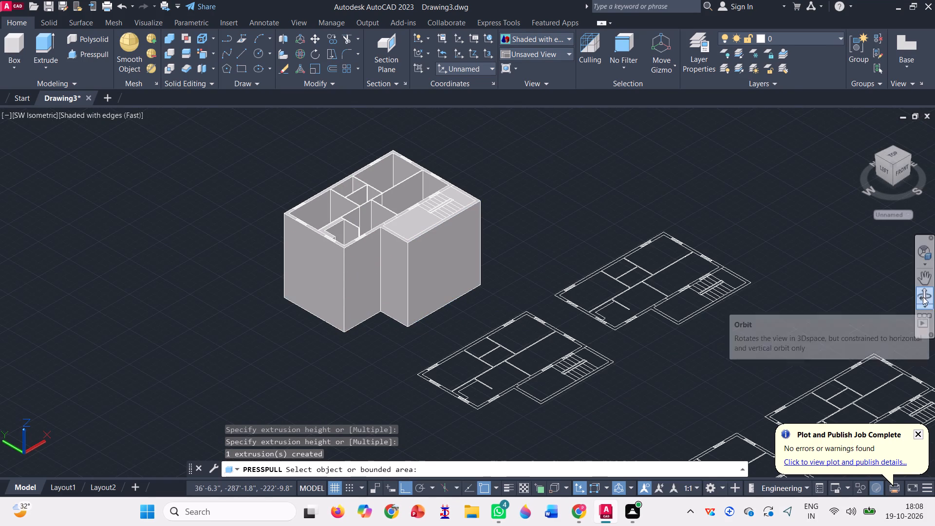
click(923, 295)
drag(610, 389, 652, 461)
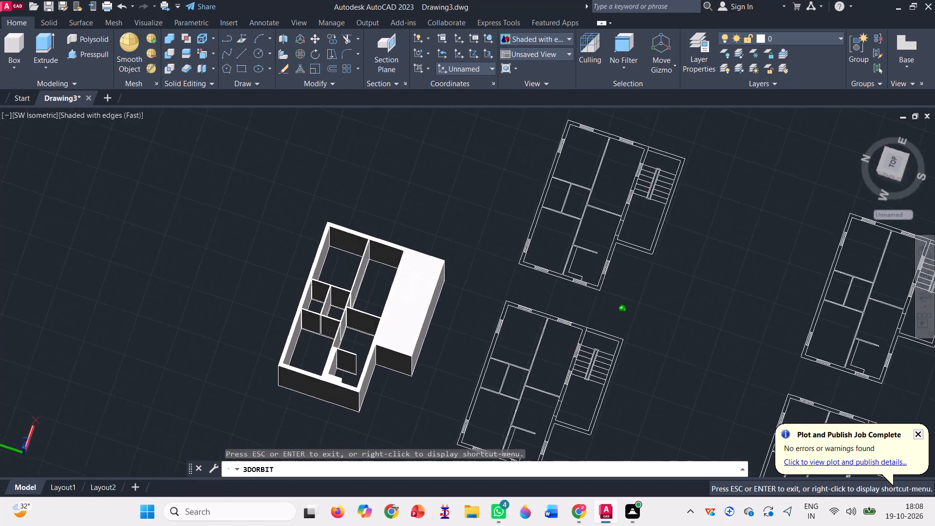
drag(652, 461, 589, 397)
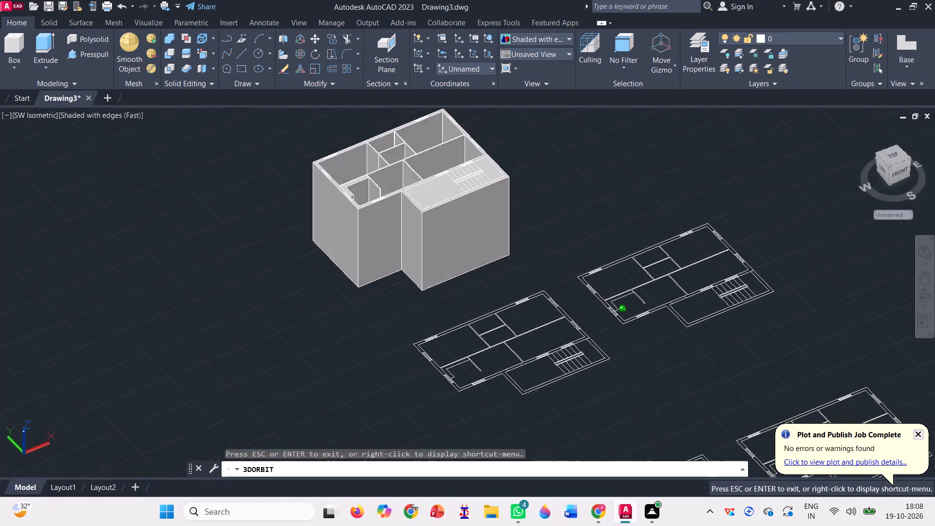
drag(589, 397, 591, 393)
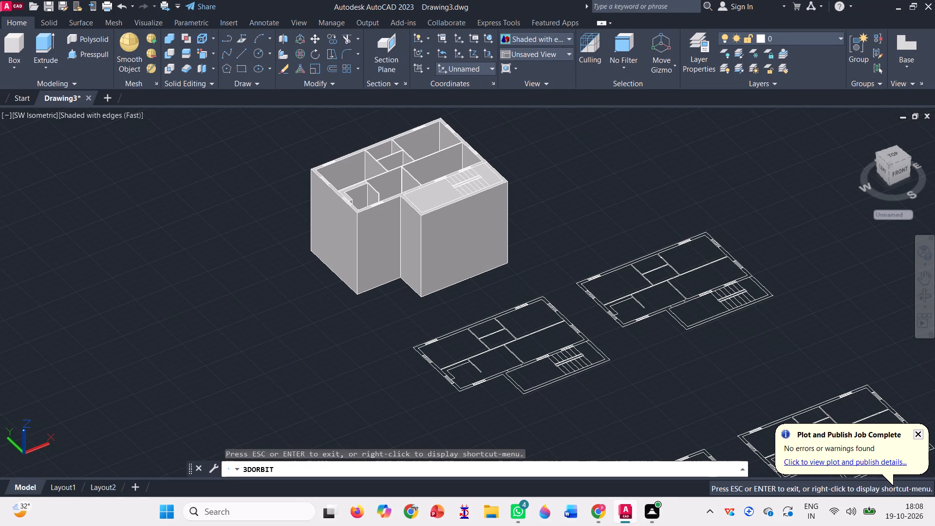
drag(348, 307, 367, 307)
scroll(361, 143, up, 3)
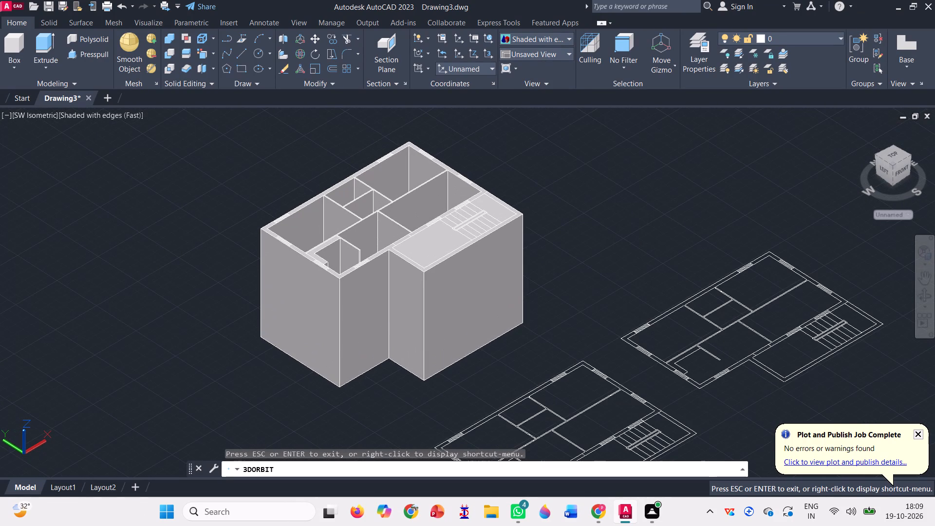
key(Escape)
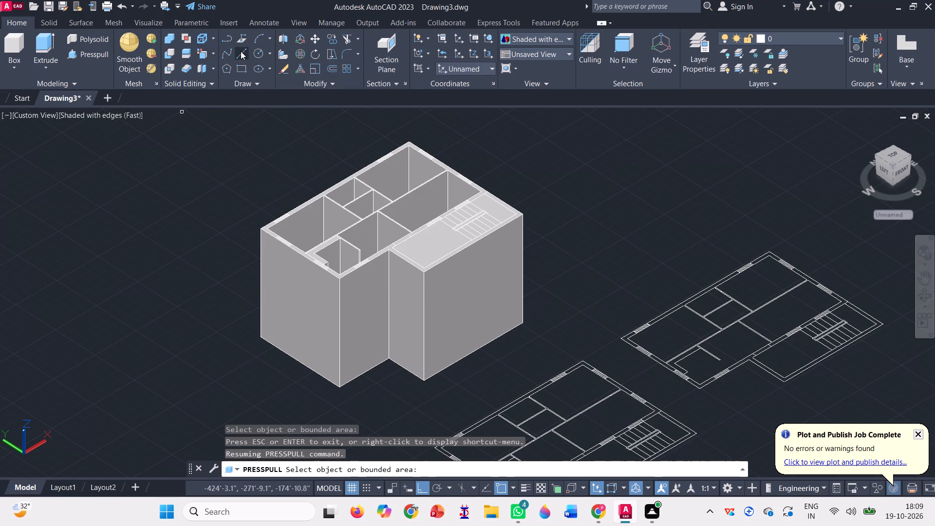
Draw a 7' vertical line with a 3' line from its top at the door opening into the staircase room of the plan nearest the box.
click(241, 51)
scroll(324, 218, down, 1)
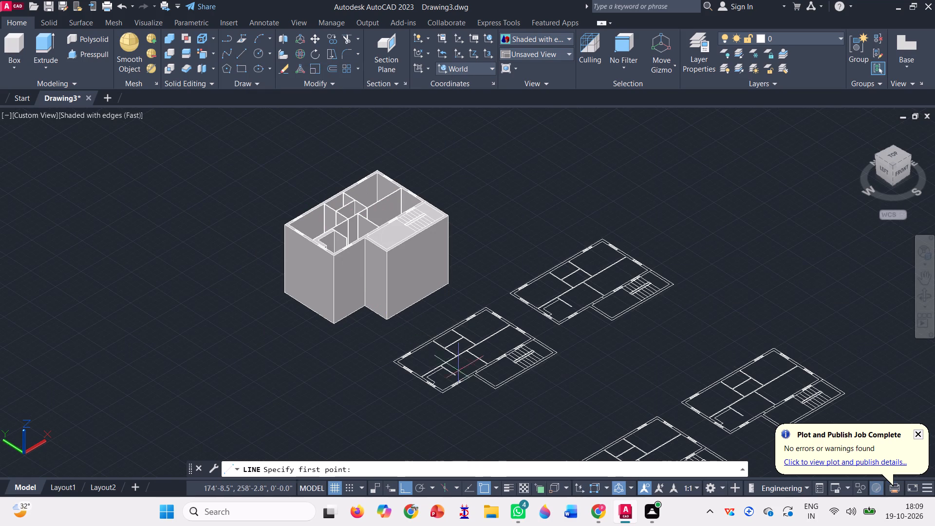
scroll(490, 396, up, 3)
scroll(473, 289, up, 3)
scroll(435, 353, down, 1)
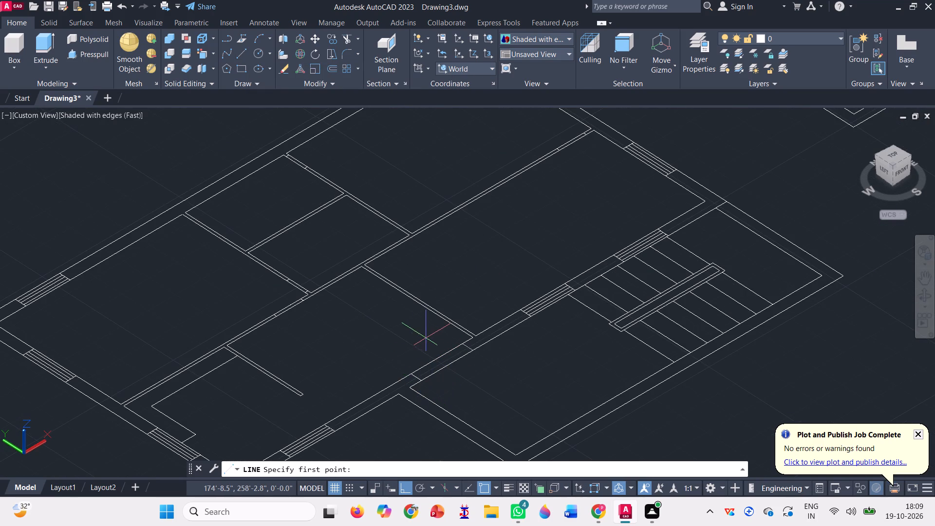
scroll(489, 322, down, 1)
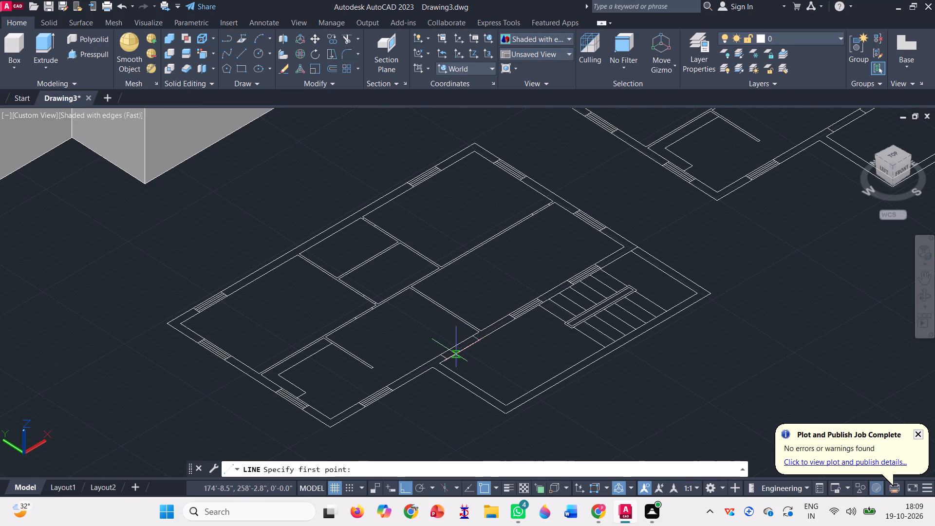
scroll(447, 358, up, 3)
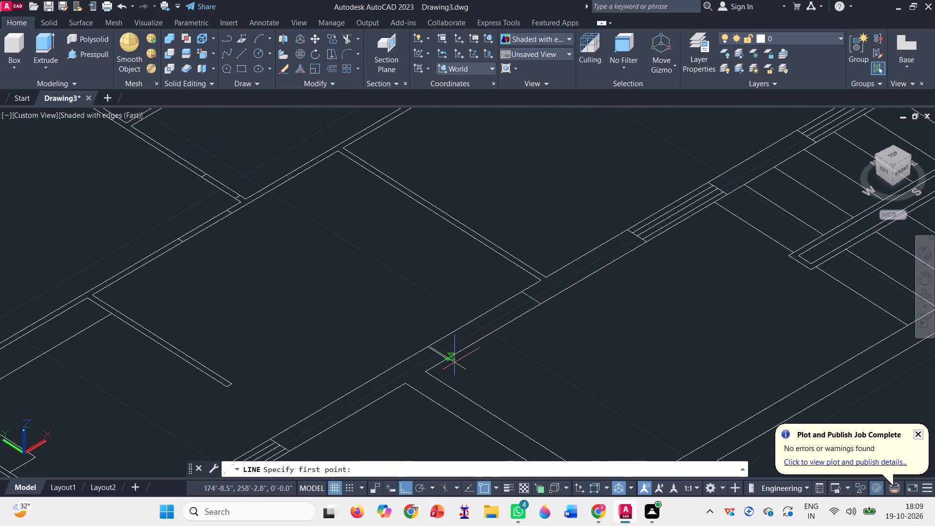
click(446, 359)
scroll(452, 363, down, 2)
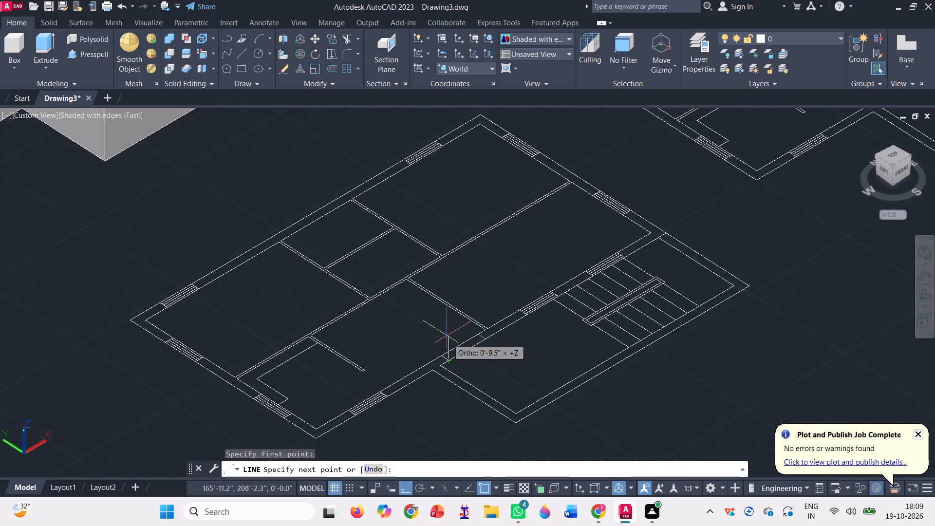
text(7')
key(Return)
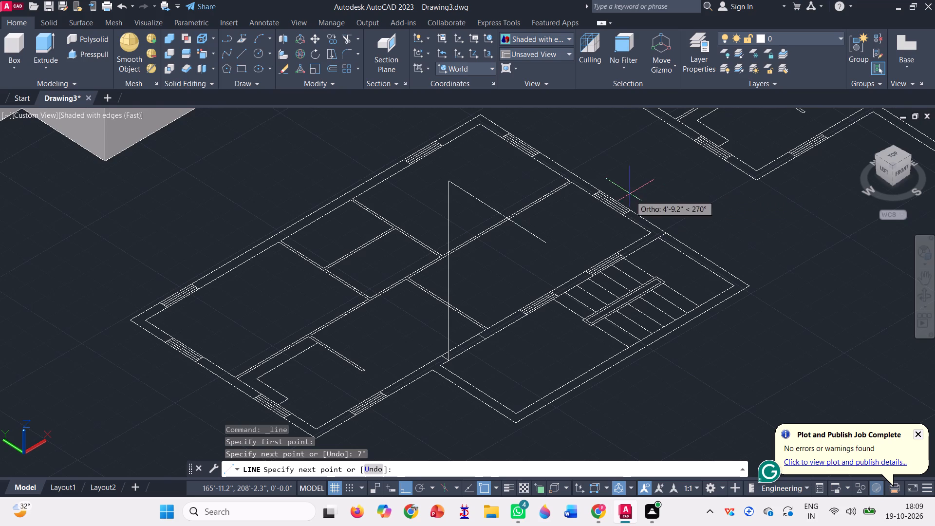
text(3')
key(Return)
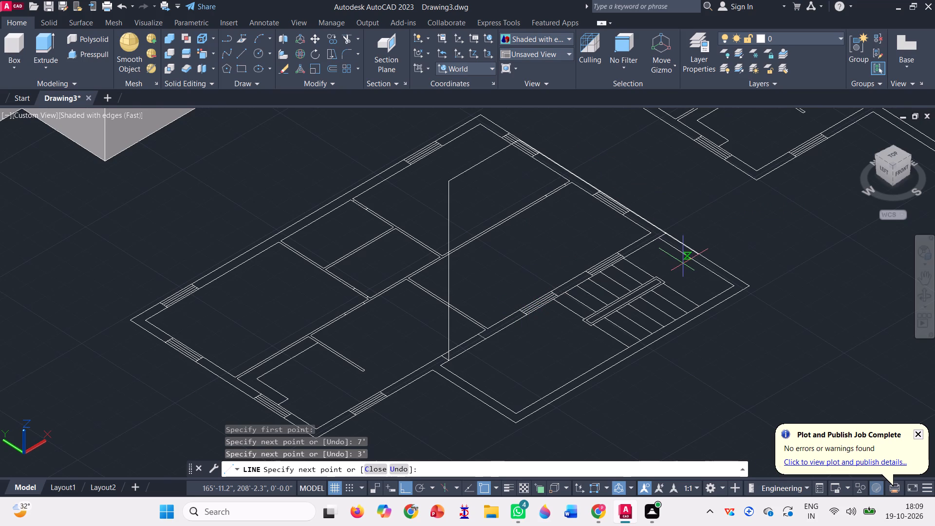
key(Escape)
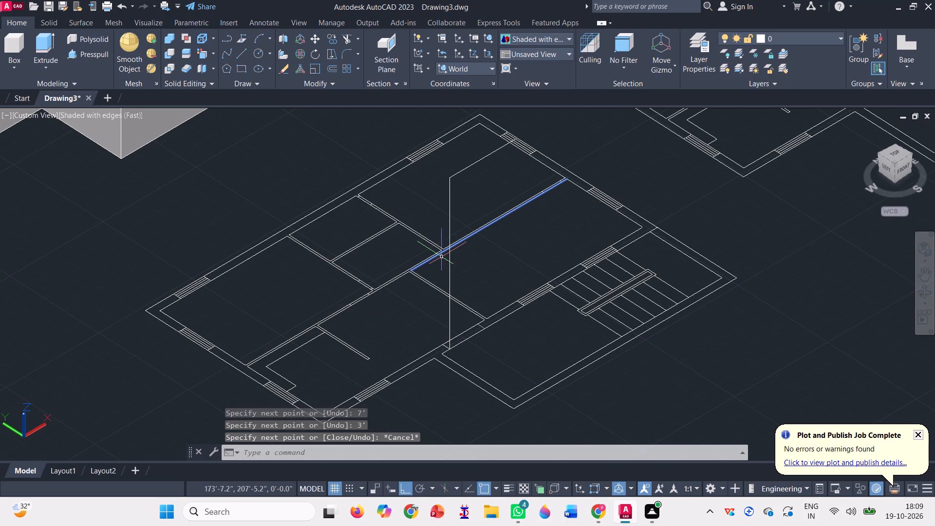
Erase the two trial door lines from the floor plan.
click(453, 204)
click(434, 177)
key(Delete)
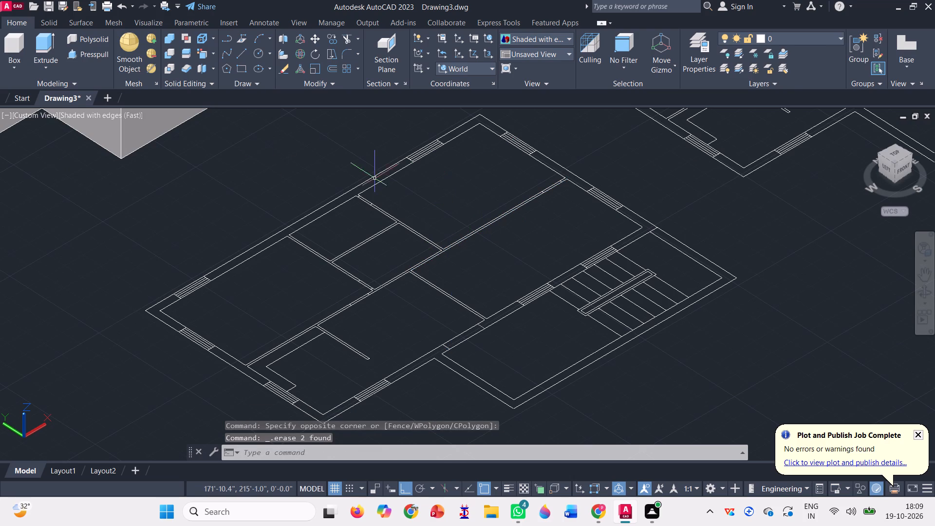
Set the Front view to align the UCS with the front plane, and return to the SW Isometric view.
click(38, 115)
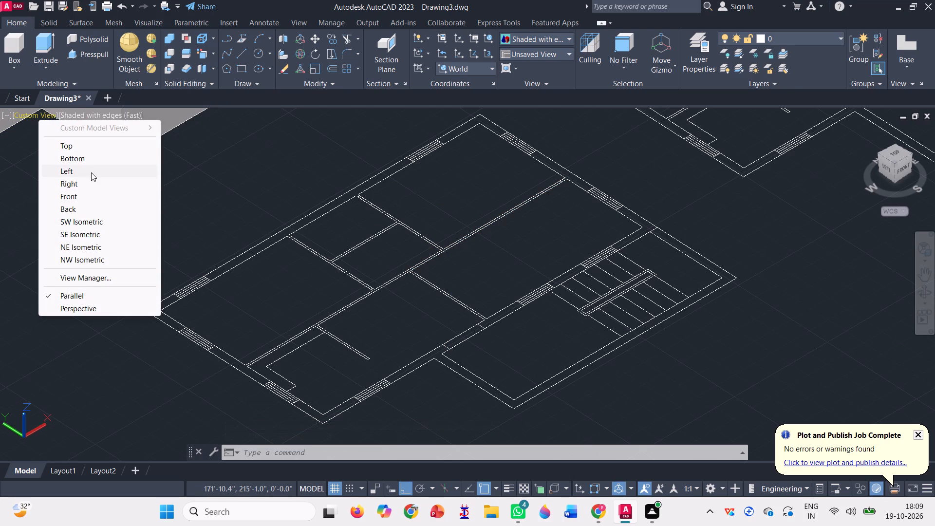
click(89, 194)
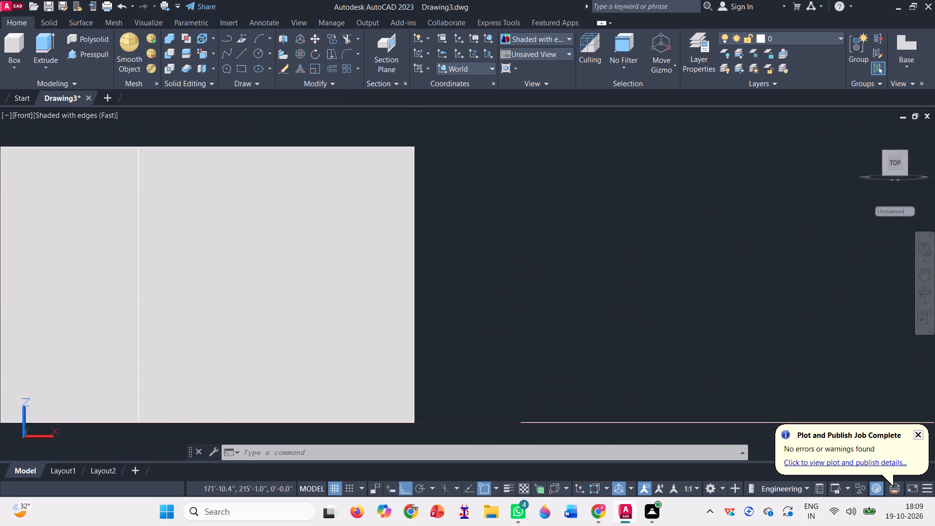
scroll(397, 238, down, 2)
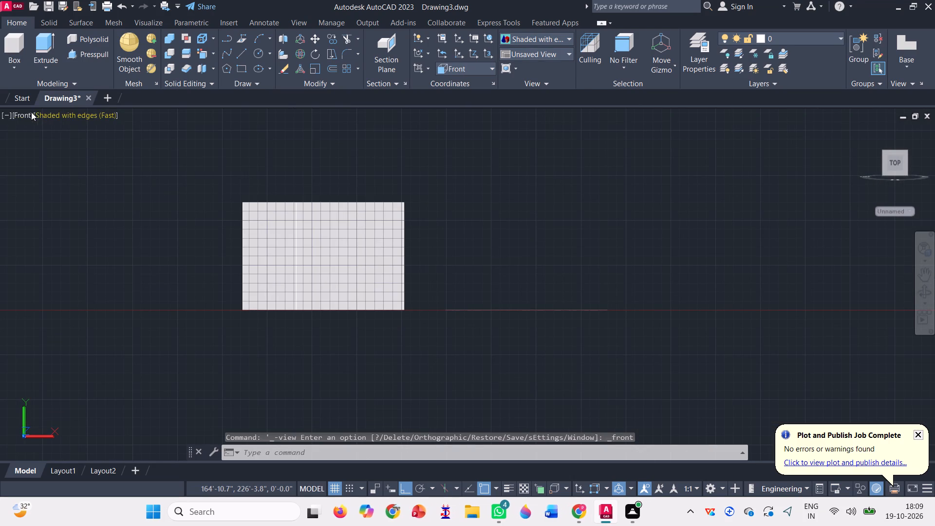
click(25, 112)
click(22, 112)
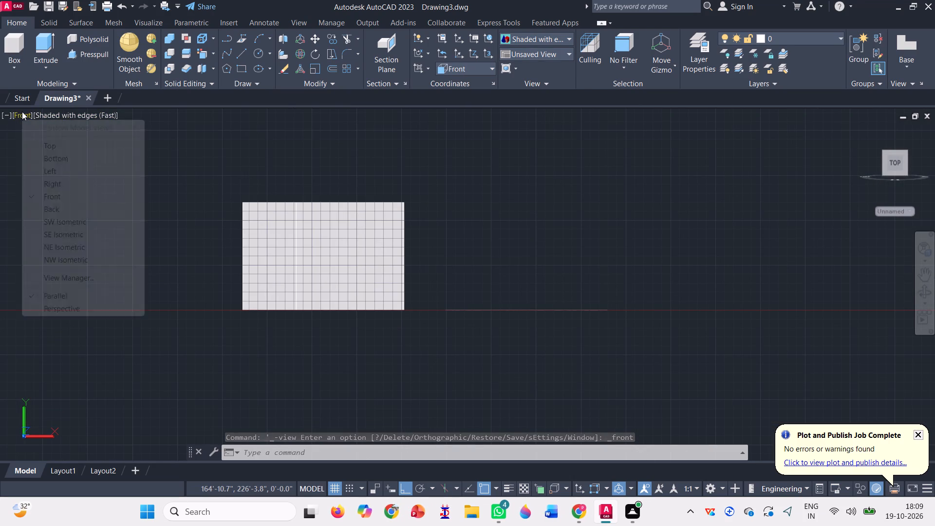
click(73, 219)
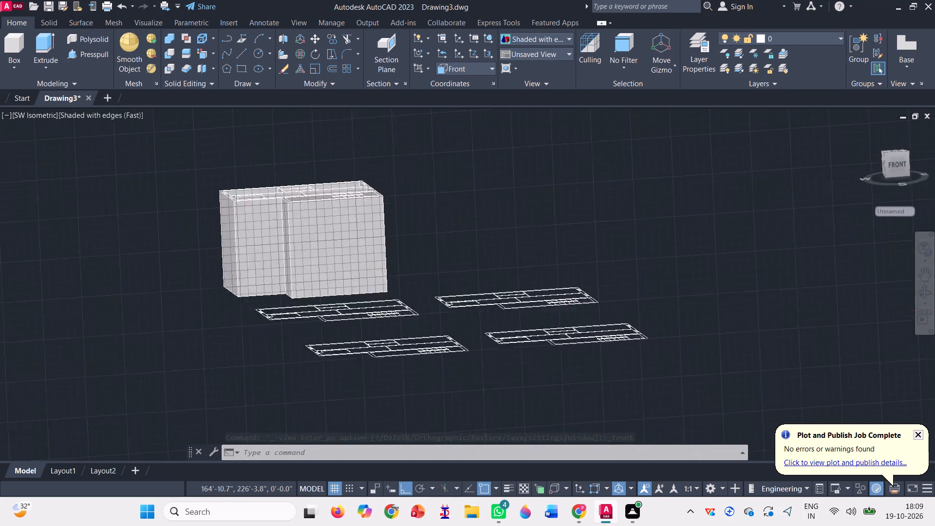
scroll(407, 347, up, 1)
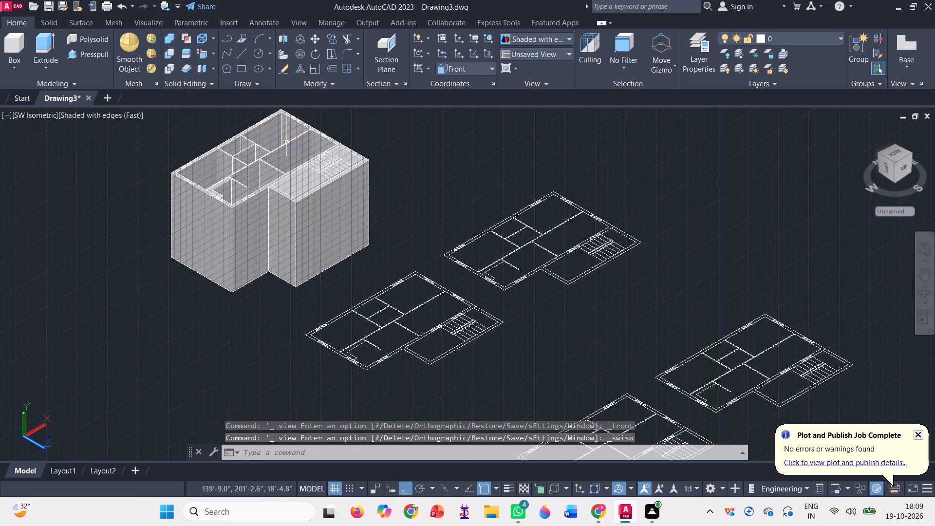
Draw a 7' vertical line up from the east jamb of the door opening into the staircase room.
click(241, 54)
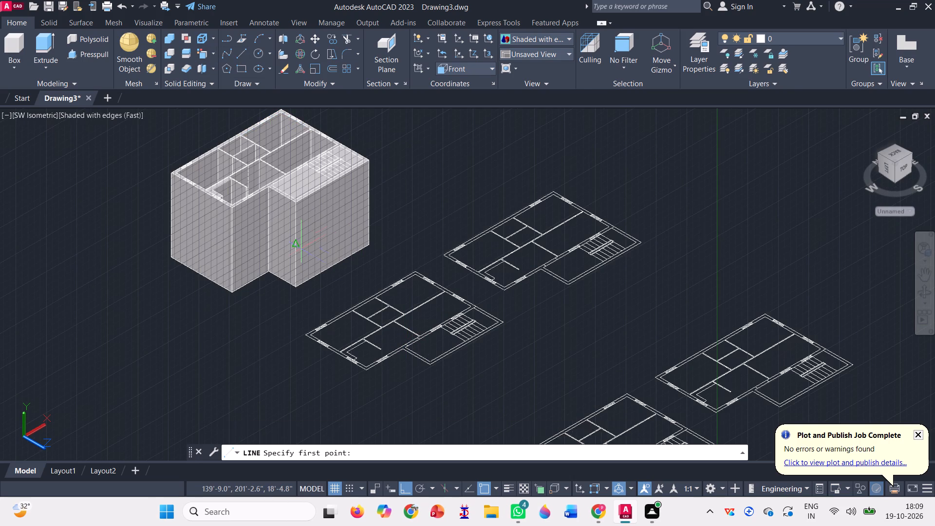
scroll(305, 239, up, 2)
scroll(311, 259, down, 1)
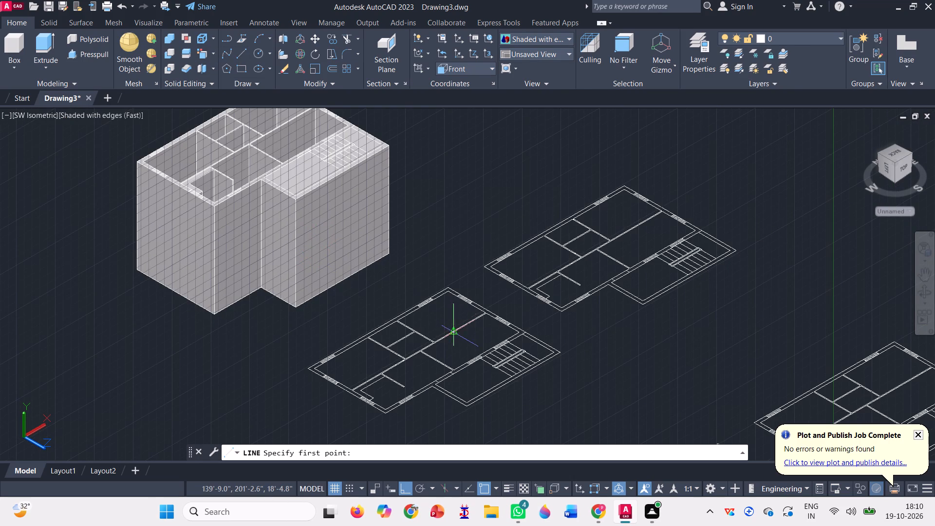
scroll(437, 361, up, 3)
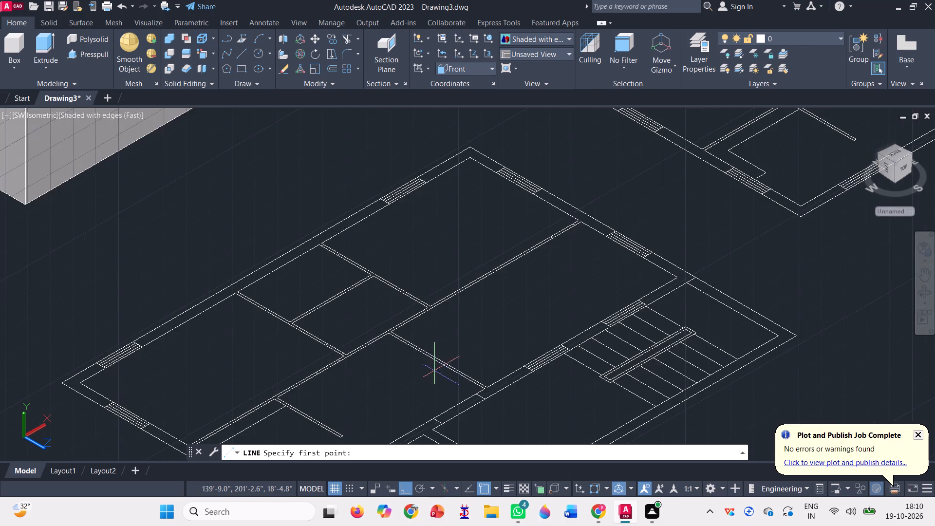
scroll(449, 351, down, 2)
scroll(472, 398, up, 3)
scroll(434, 319, up, 3)
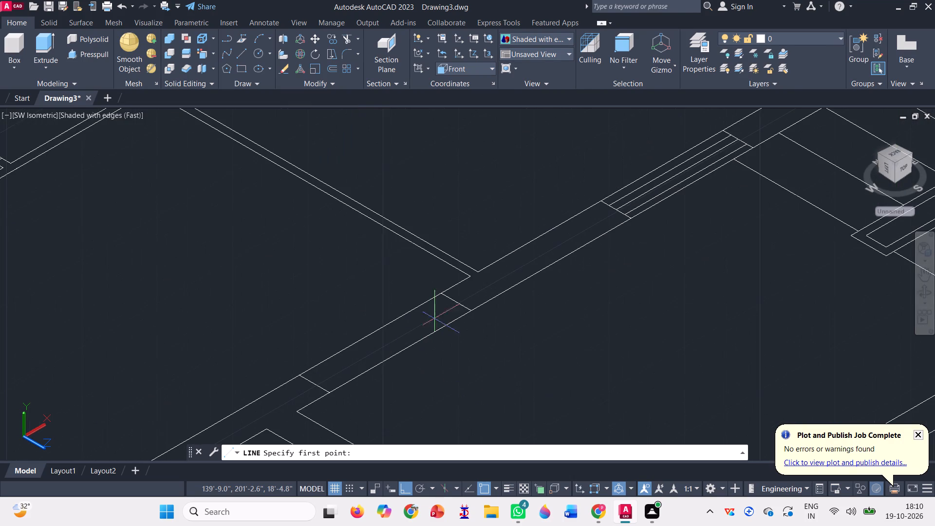
click(472, 310)
scroll(496, 333, down, 5)
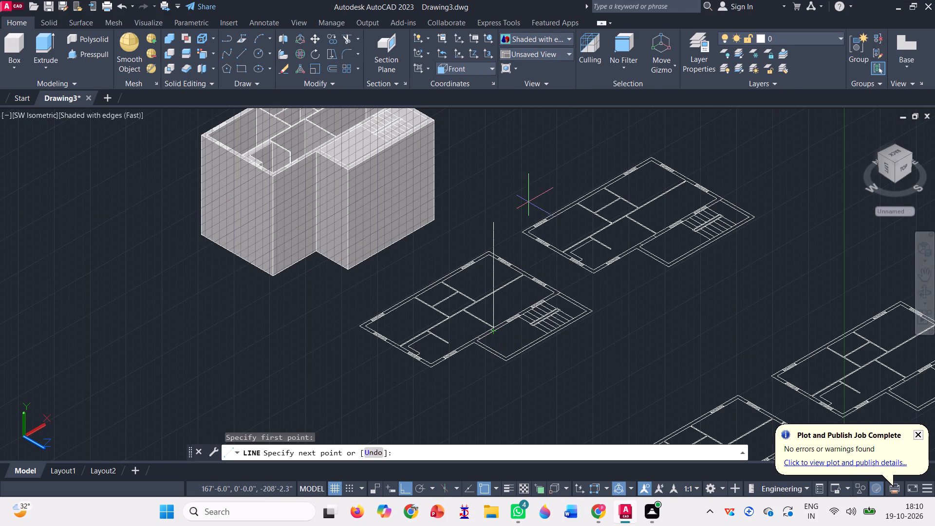
text(7')
key(Return)
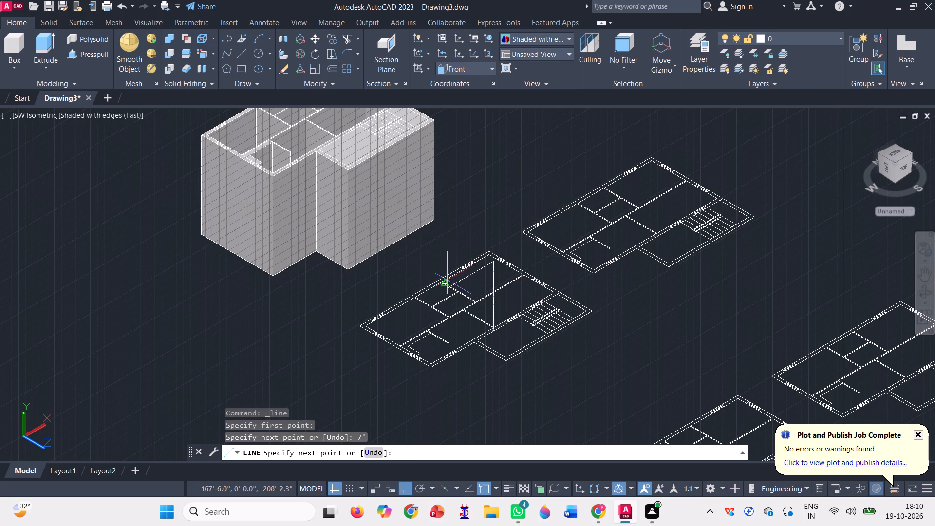
key(space)
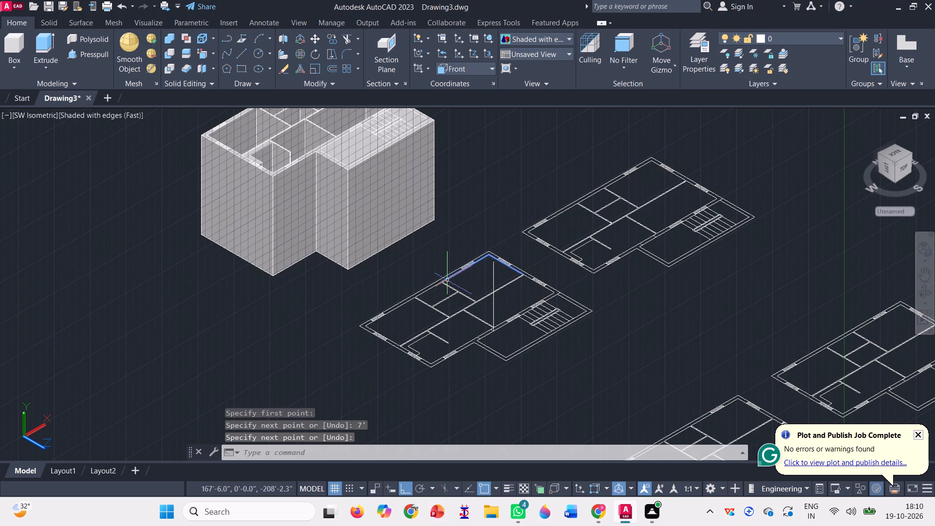
Draw a 7' vertical line at the opening's west jamb and join its top to the first jamb line.
key(l)
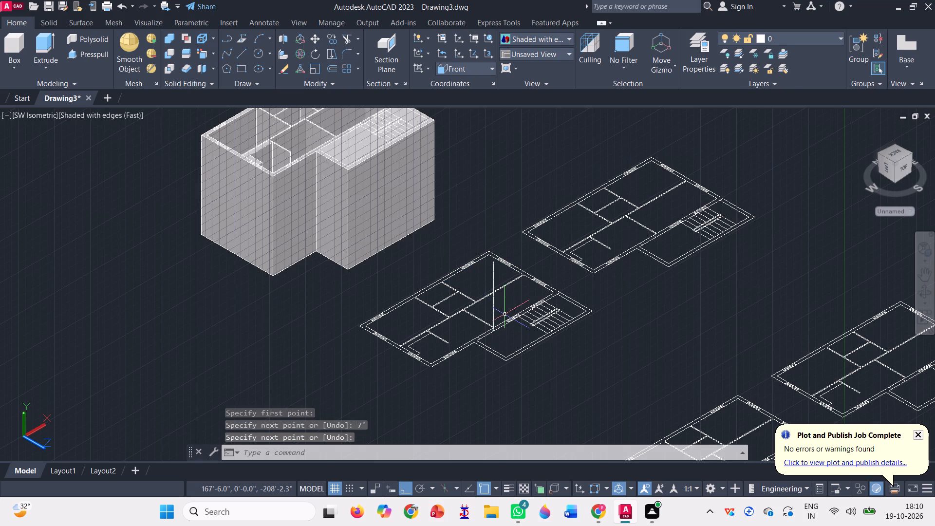
key(Return)
scroll(508, 330, up, 2)
scroll(454, 347, up, 3)
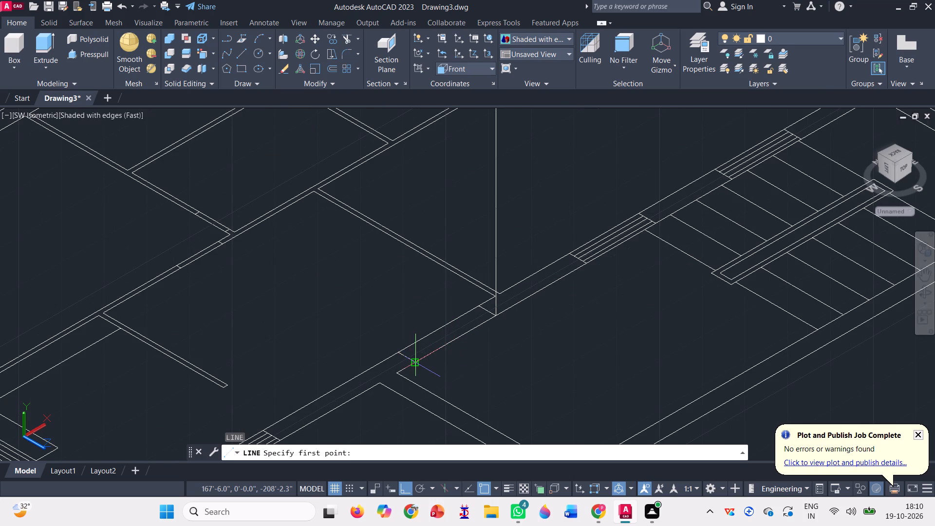
click(418, 359)
scroll(496, 370, down, 1)
scroll(436, 268, down, 1)
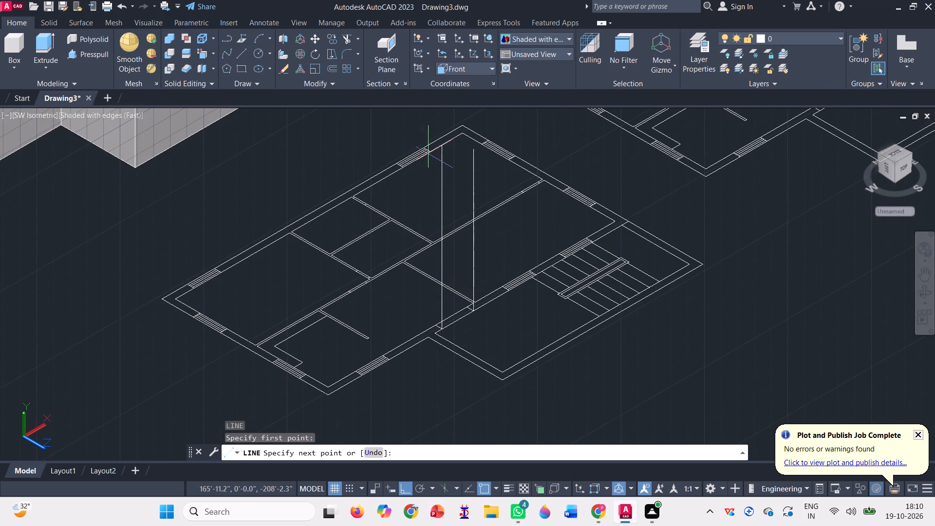
text(7')
key(Return)
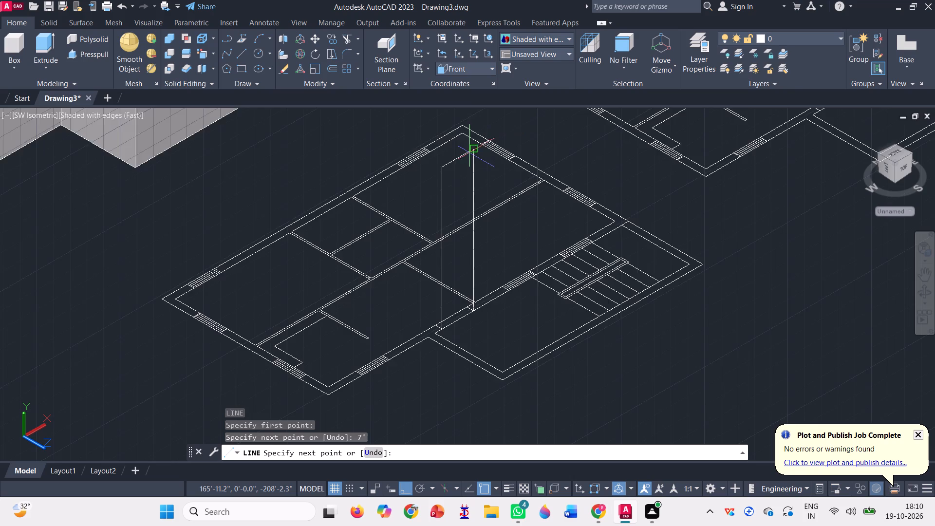
scroll(469, 152, up, 3)
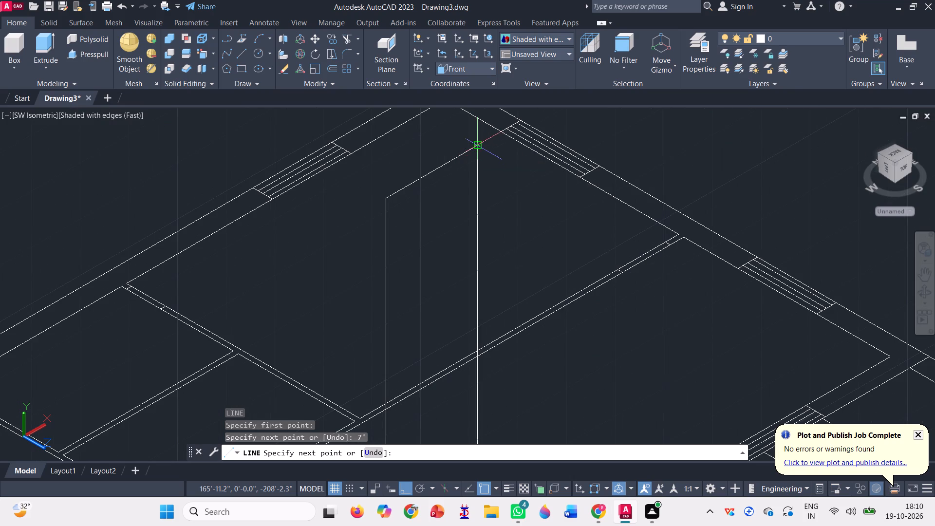
click(475, 144)
key(space)
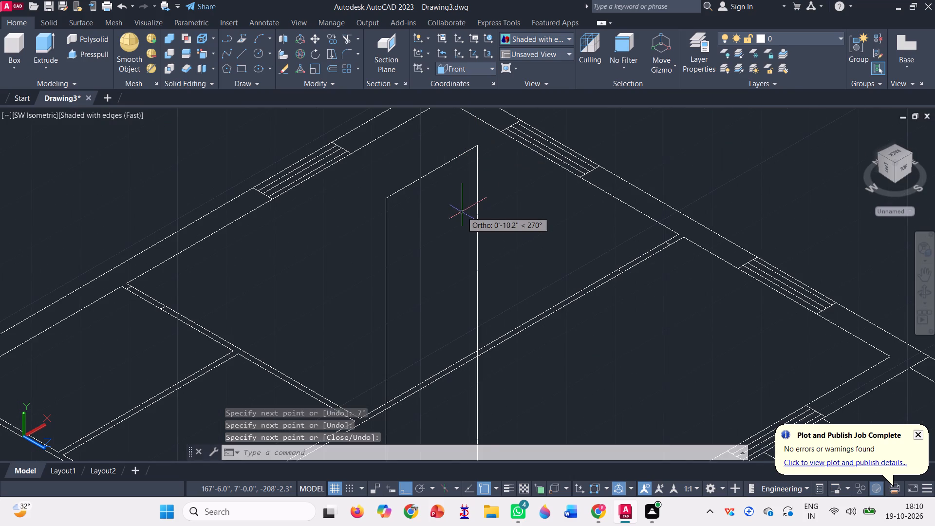
Copy the three-line door outline from its lower west corner to the west jamb of the opening midway along the central partition wall.
scroll(459, 195, down, 2)
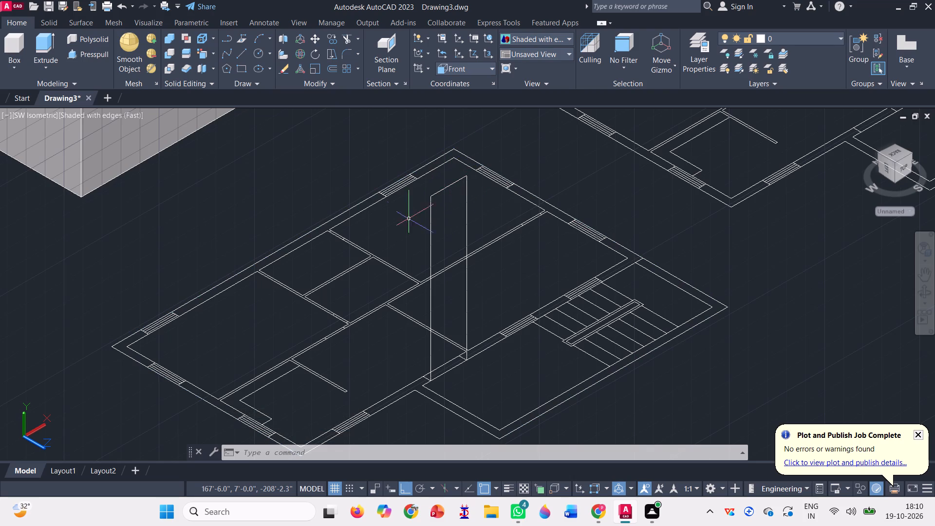
click(334, 38)
click(488, 214)
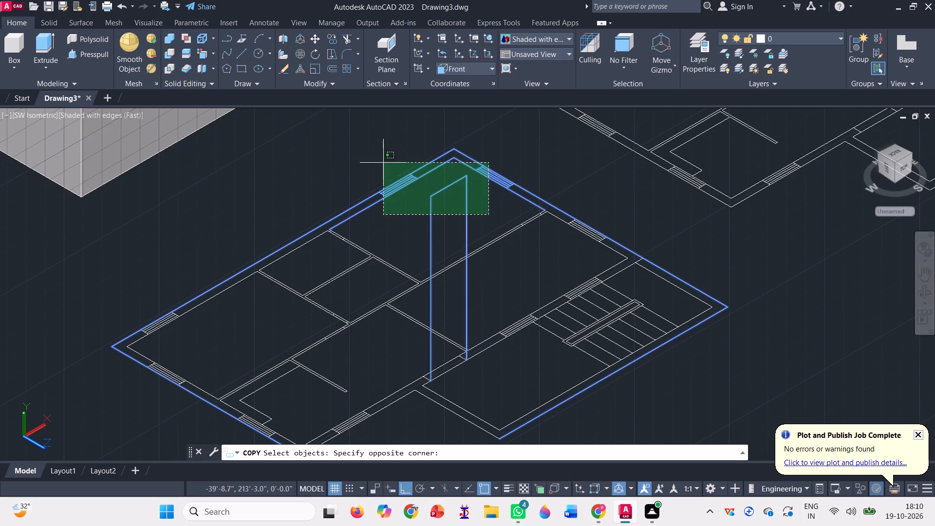
click(406, 198)
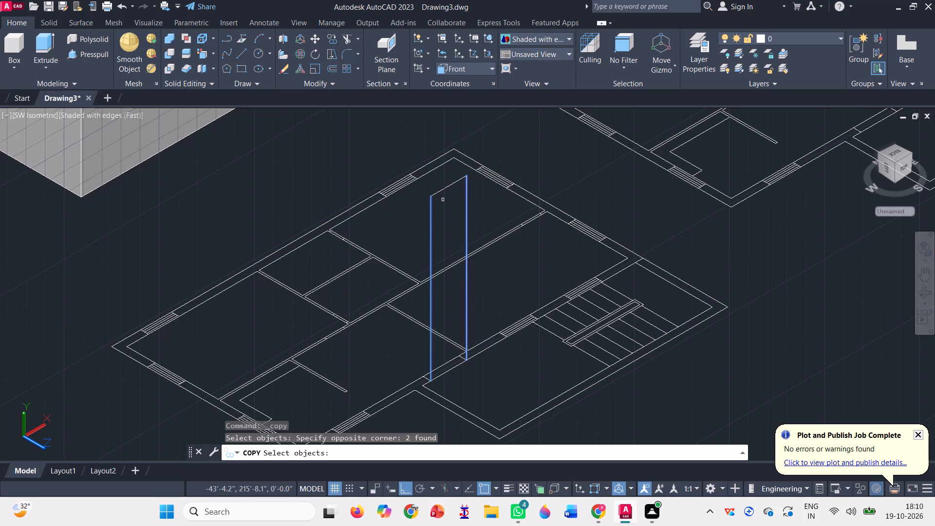
click(444, 199)
click(439, 179)
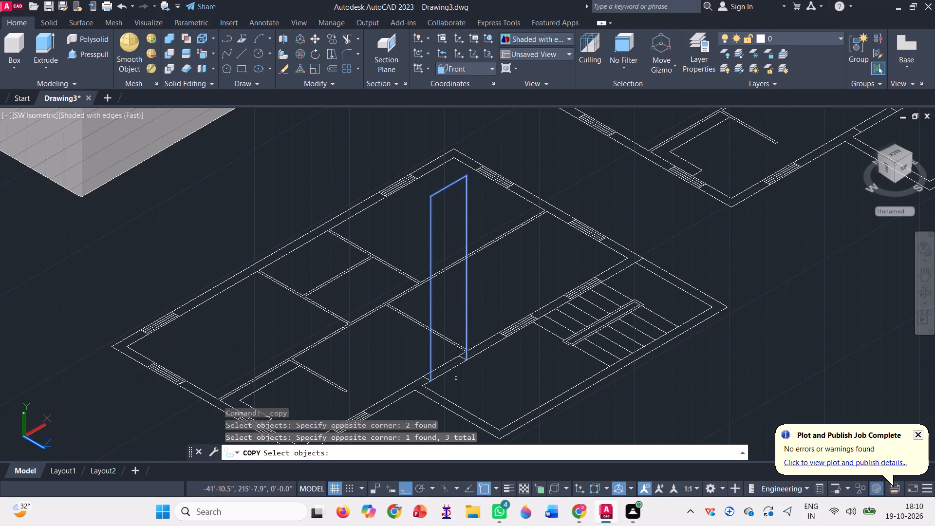
key(space)
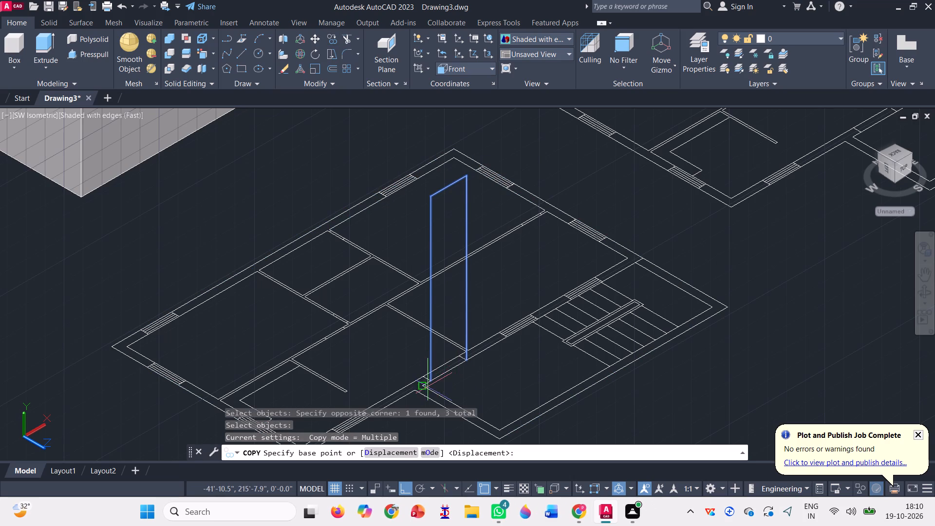
scroll(428, 386, up, 3)
click(431, 379)
scroll(543, 367, down, 1)
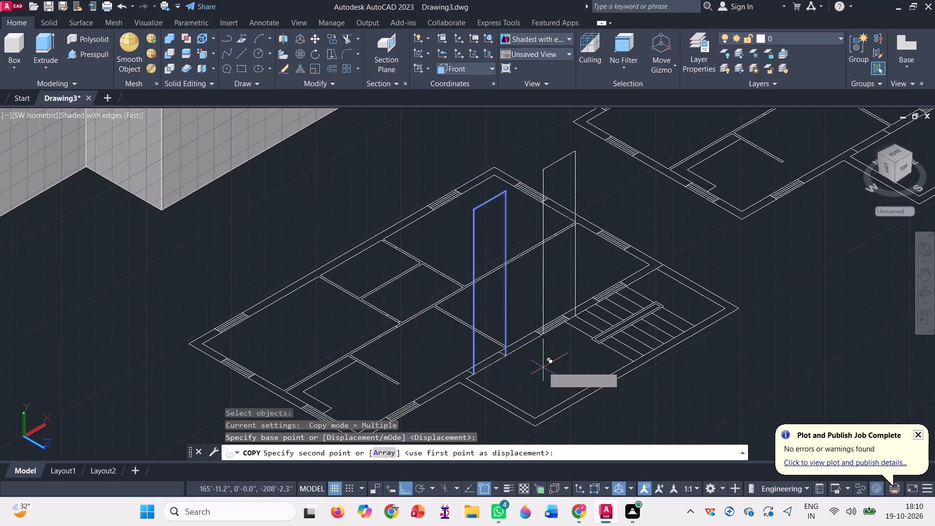
scroll(413, 333, up, 3)
scroll(332, 333, up, 2)
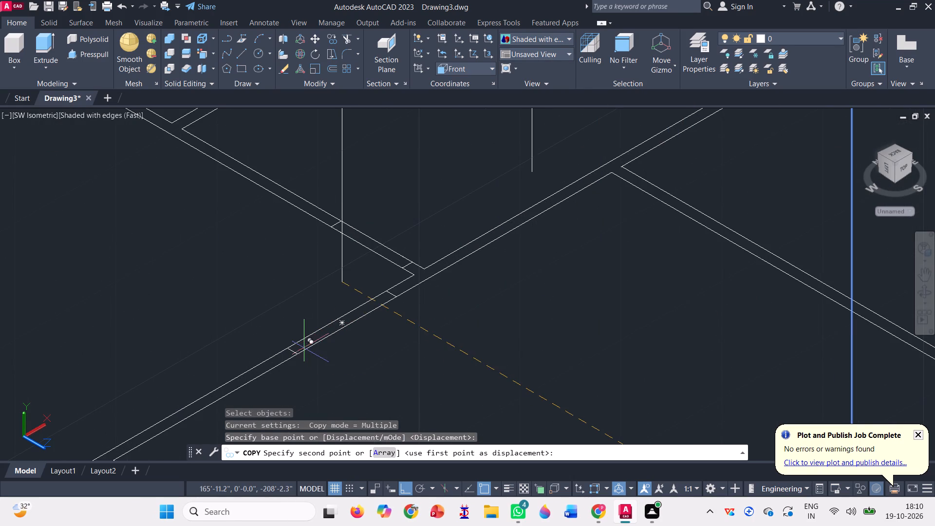
key(F8)
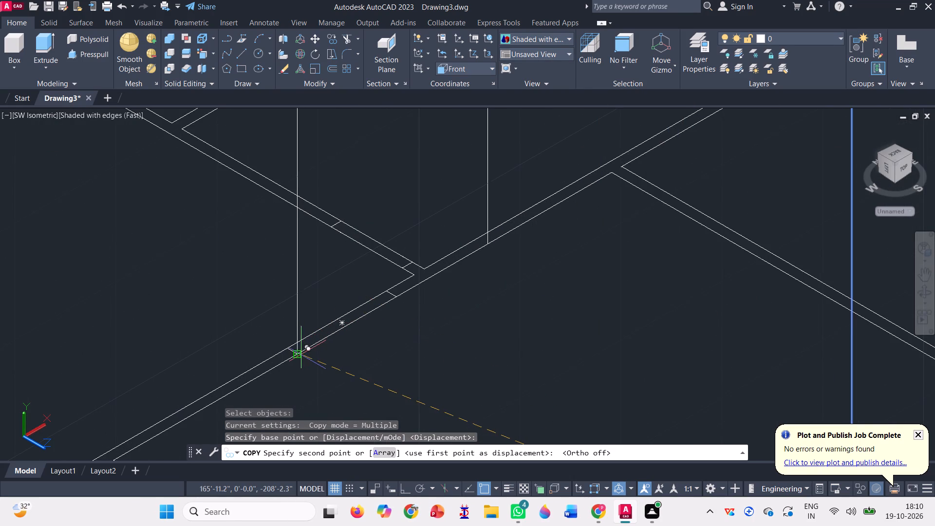
scroll(301, 354, up, 3)
click(291, 355)
Place another copy of the door outline at the west jamb of the opening at the central partition wall's east end.
scroll(350, 362, down, 2)
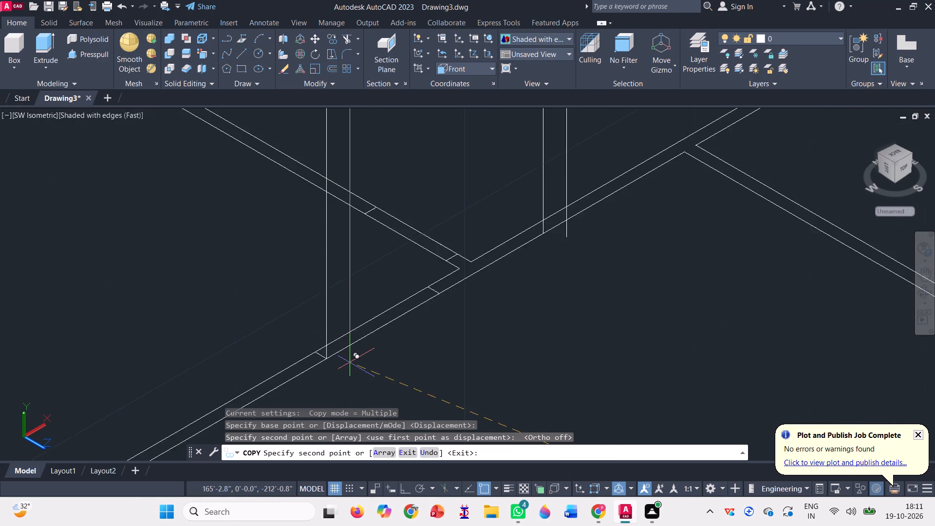
scroll(350, 362, down, 4)
scroll(544, 269, up, 2)
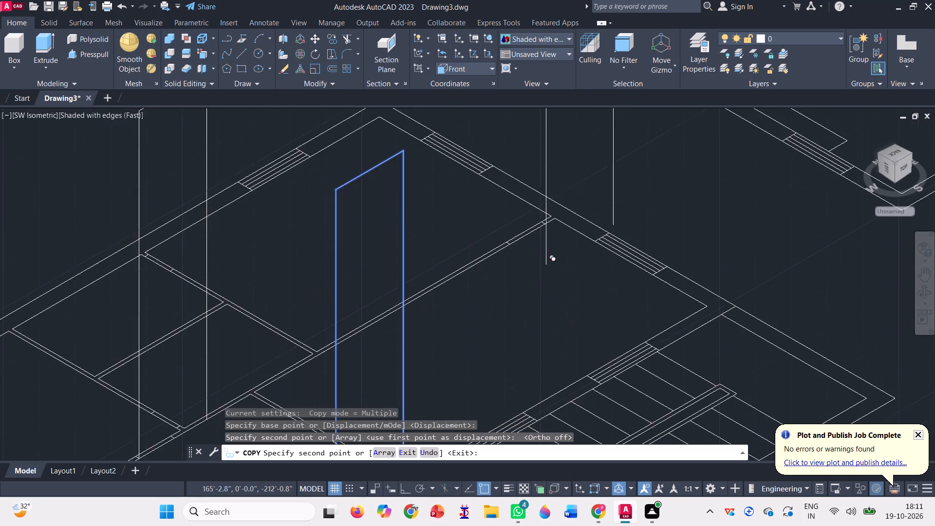
scroll(524, 227, up, 4)
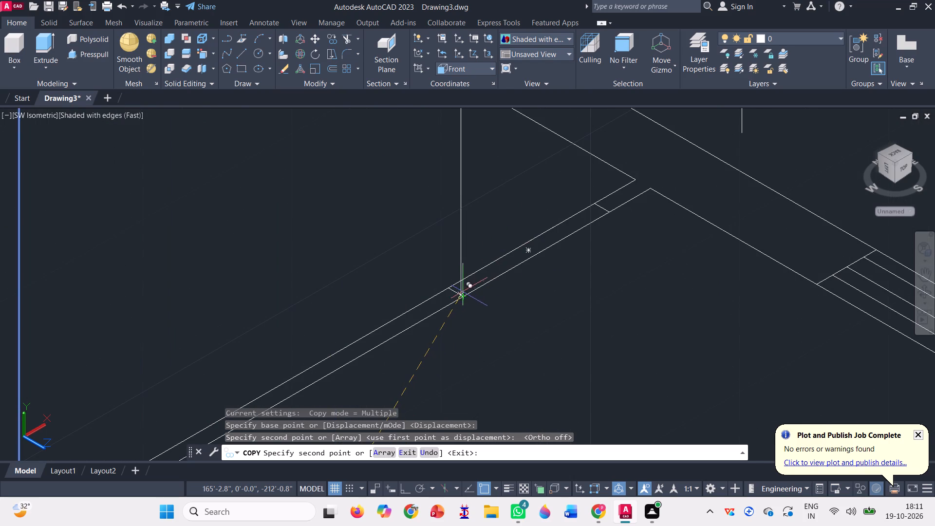
click(464, 298)
scroll(467, 335, down, 4)
key(space)
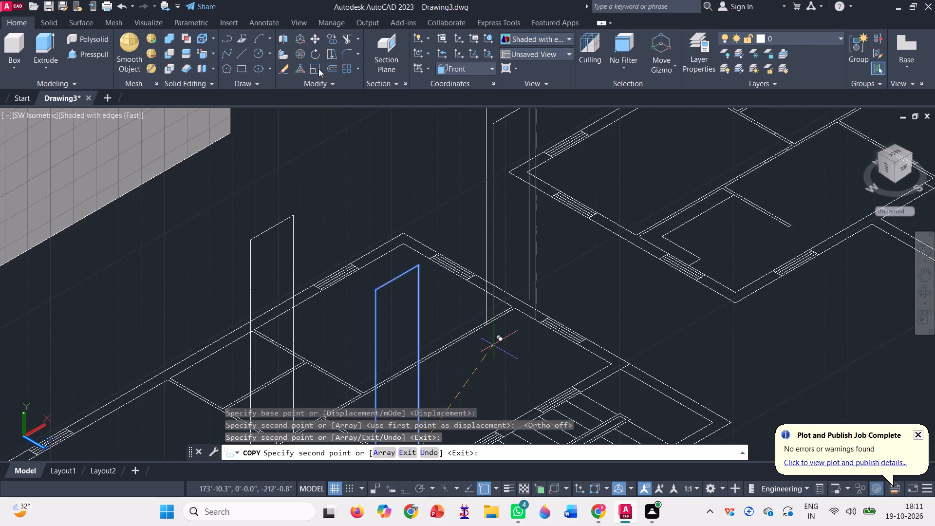
Draw a 7' vertical line from the mid-wall opening's east jamb up to the top line of its copied door outline.
click(245, 54)
scroll(414, 193, down, 1)
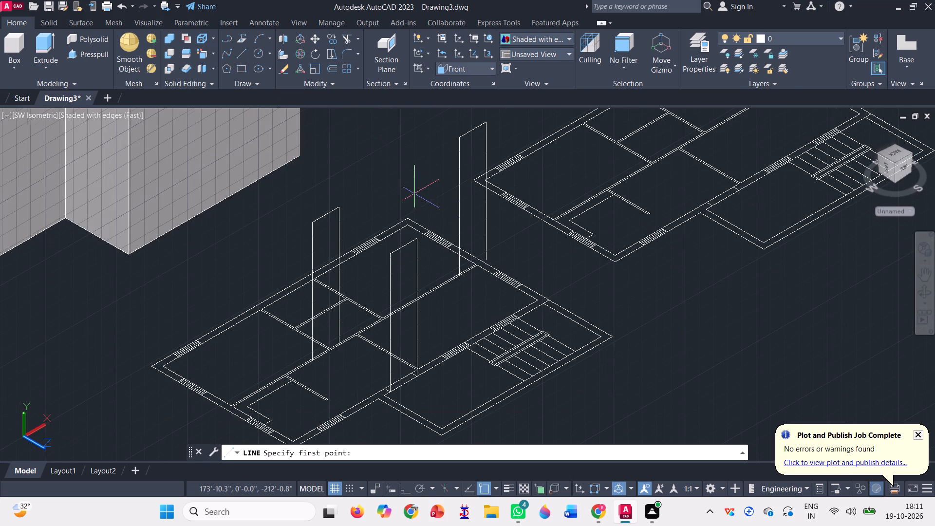
scroll(307, 341, up, 3)
scroll(362, 388, up, 3)
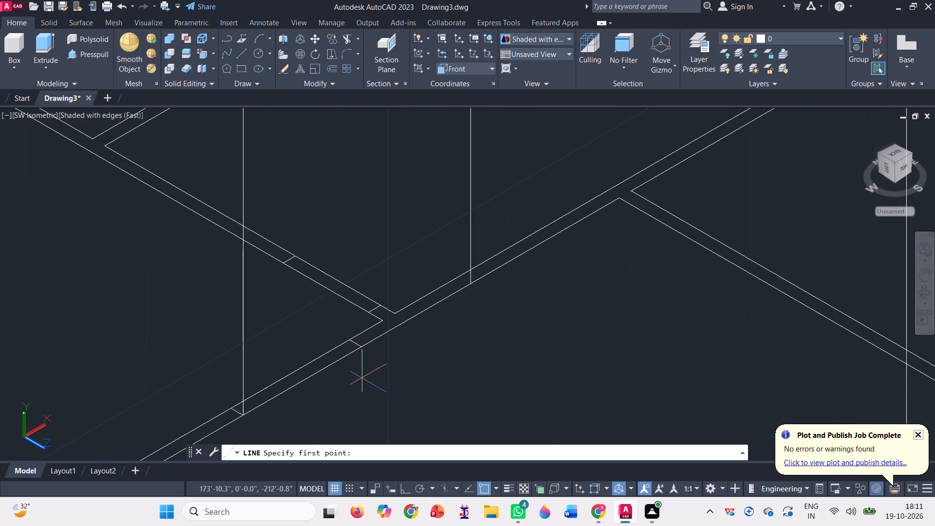
click(365, 348)
scroll(412, 391, down, 2)
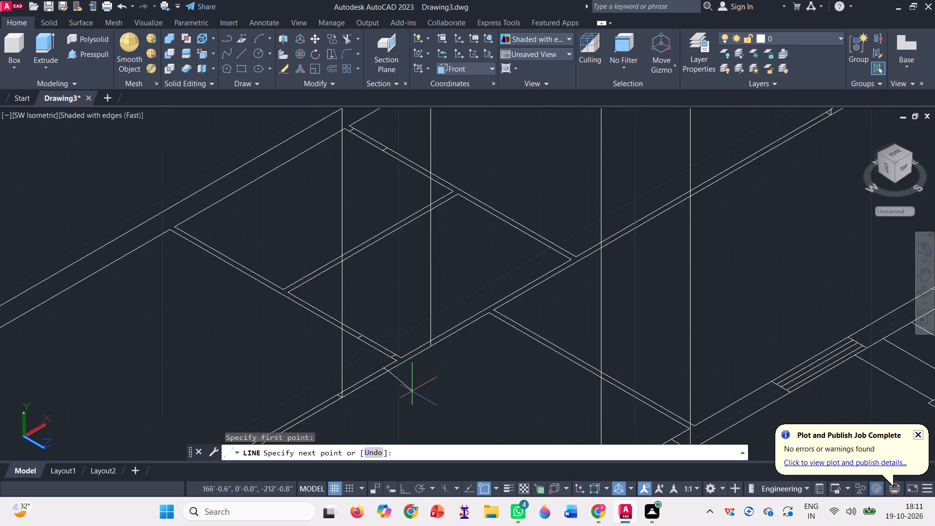
scroll(412, 391, down, 2)
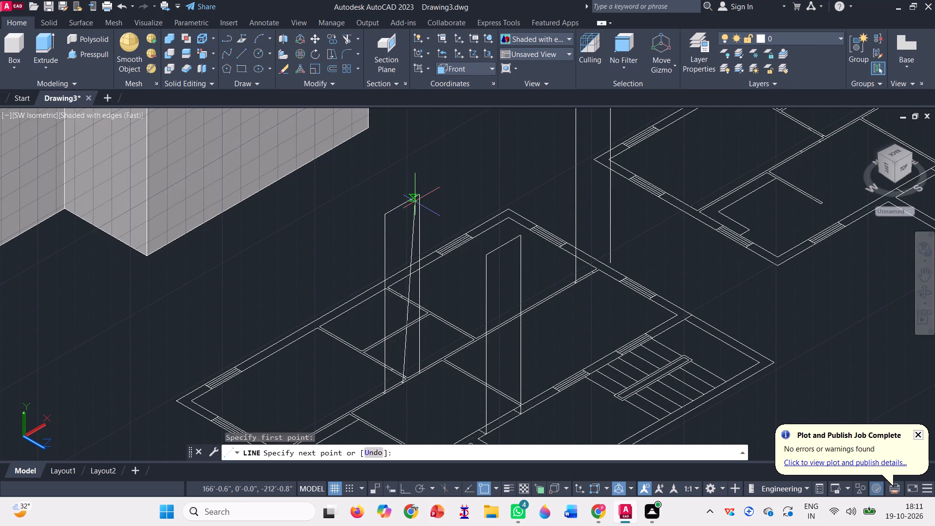
key(F8)
scroll(401, 203, up, 3)
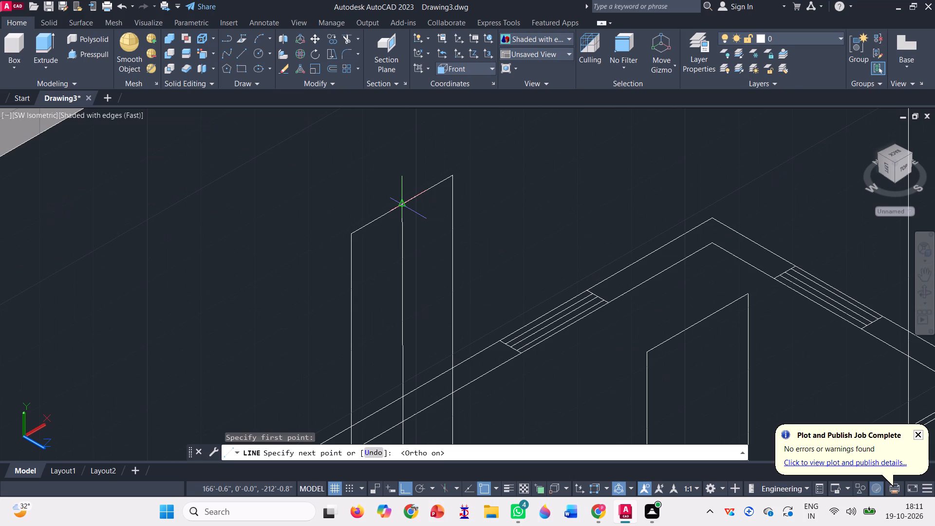
click(408, 203)
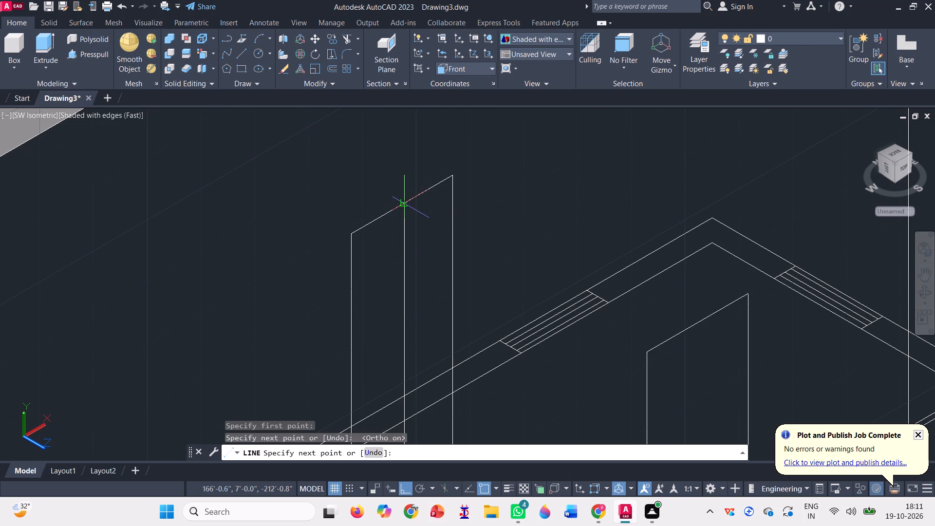
key(space)
Draw a 7' vertical line from the east jamb of the east-end opening up to the top line of its door outline.
scroll(362, 209, down, 2)
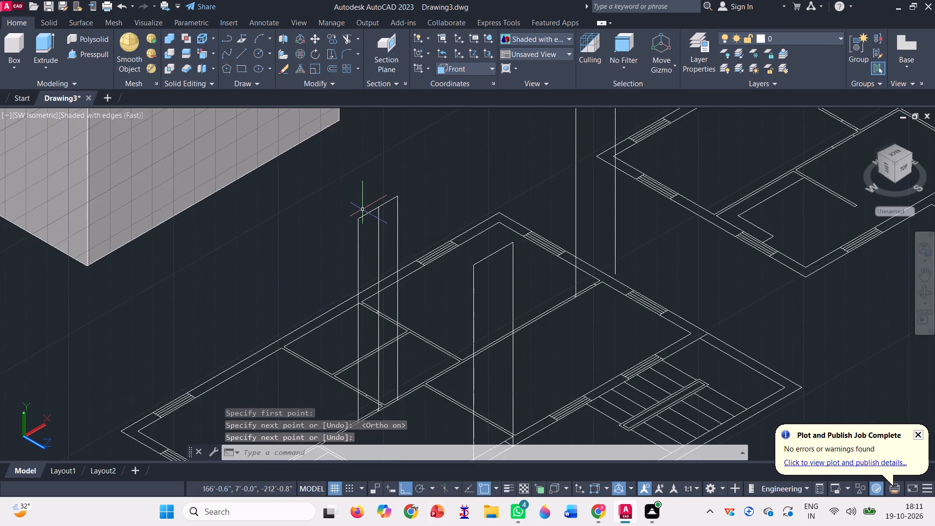
scroll(362, 209, down, 1)
key(j)
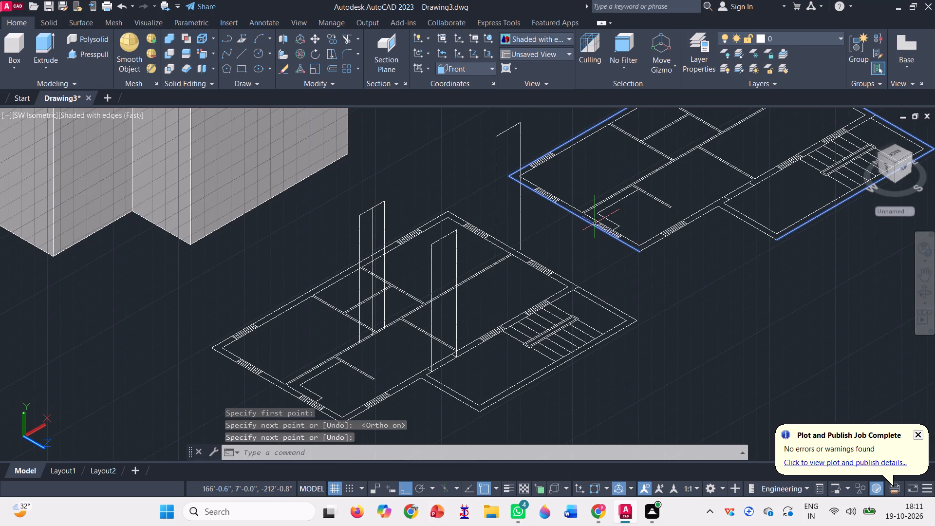
key(BackSpace)
key(l)
key(Return)
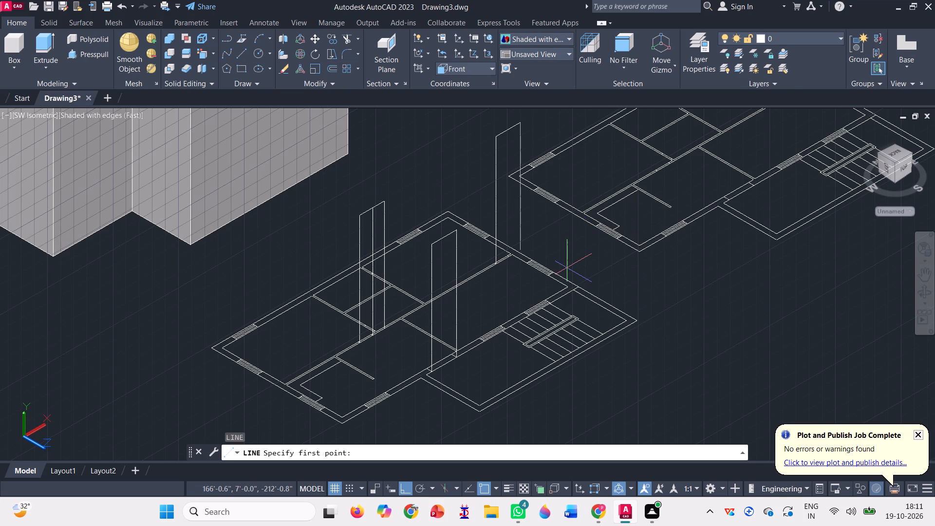
scroll(566, 275, down, 1)
scroll(542, 212, up, 3)
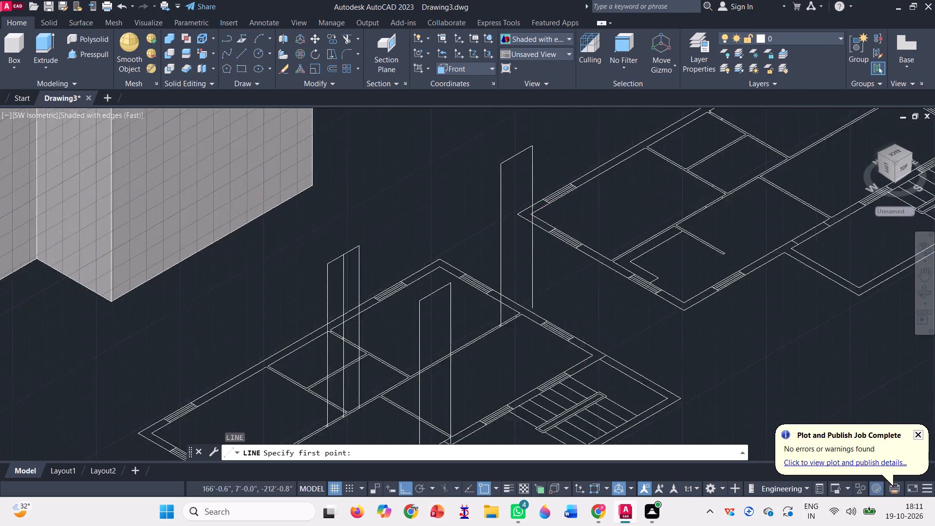
scroll(491, 372, up, 4)
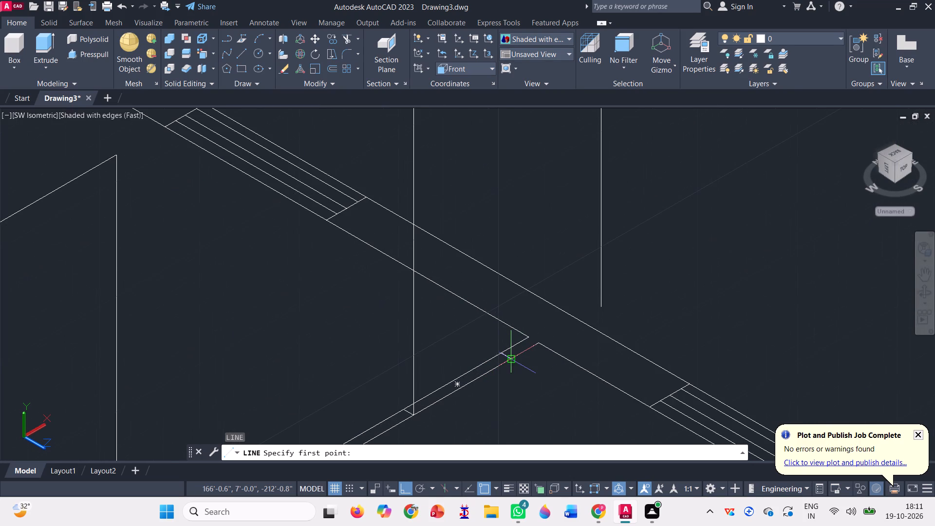
click(508, 360)
scroll(502, 406, down, 4)
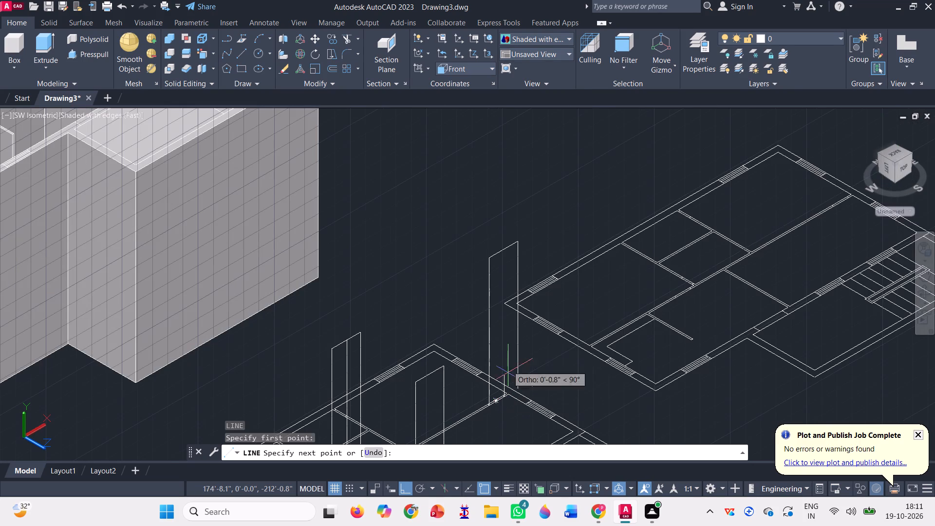
scroll(506, 244, up, 6)
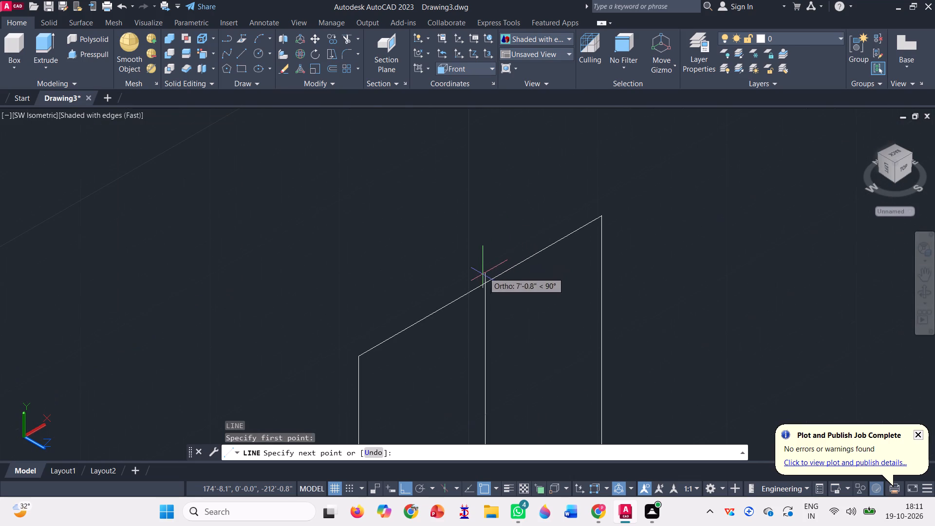
click(486, 285)
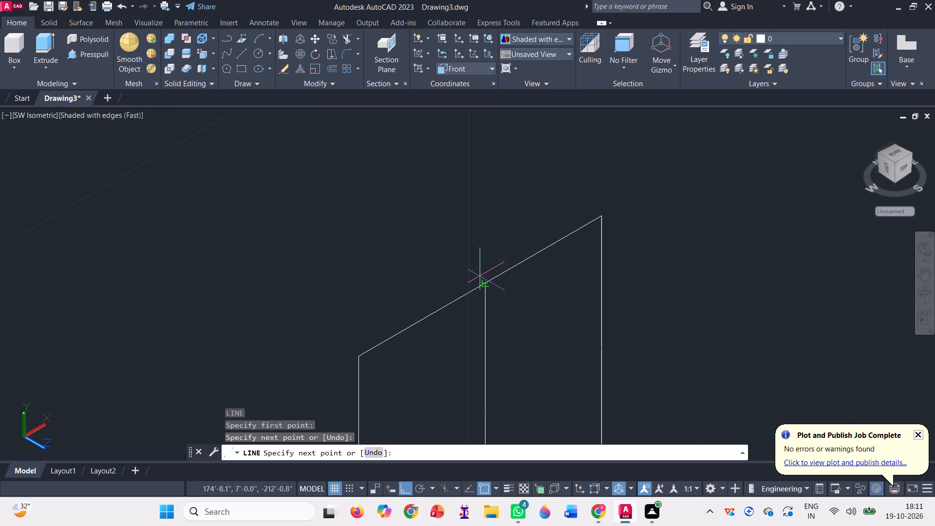
key(space)
scroll(463, 260, down, 3)
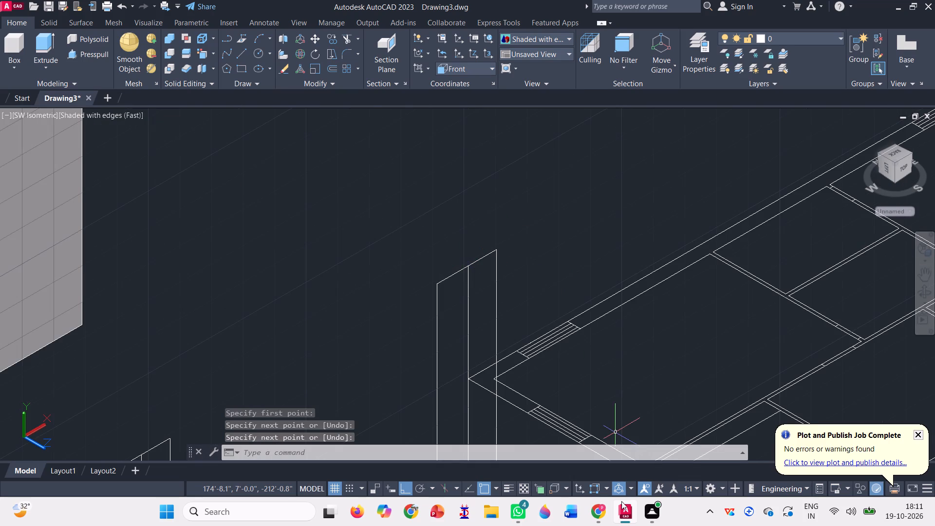
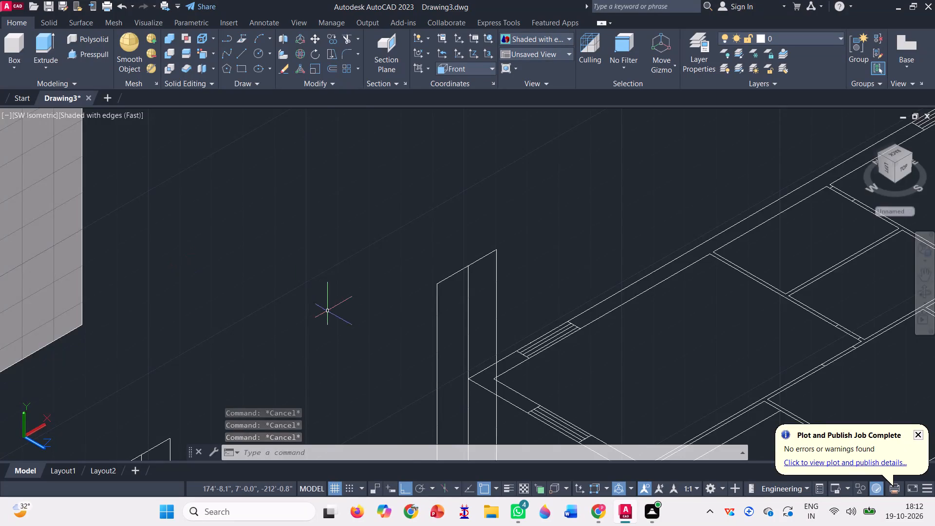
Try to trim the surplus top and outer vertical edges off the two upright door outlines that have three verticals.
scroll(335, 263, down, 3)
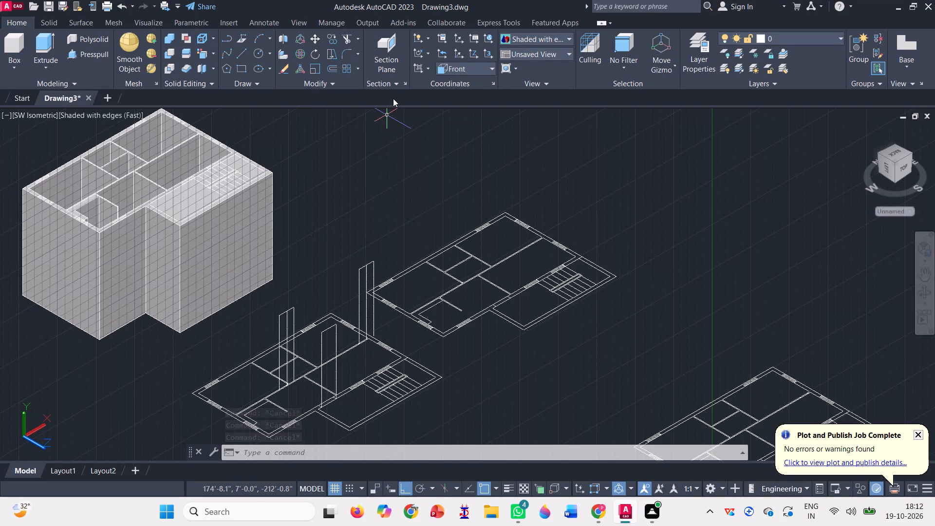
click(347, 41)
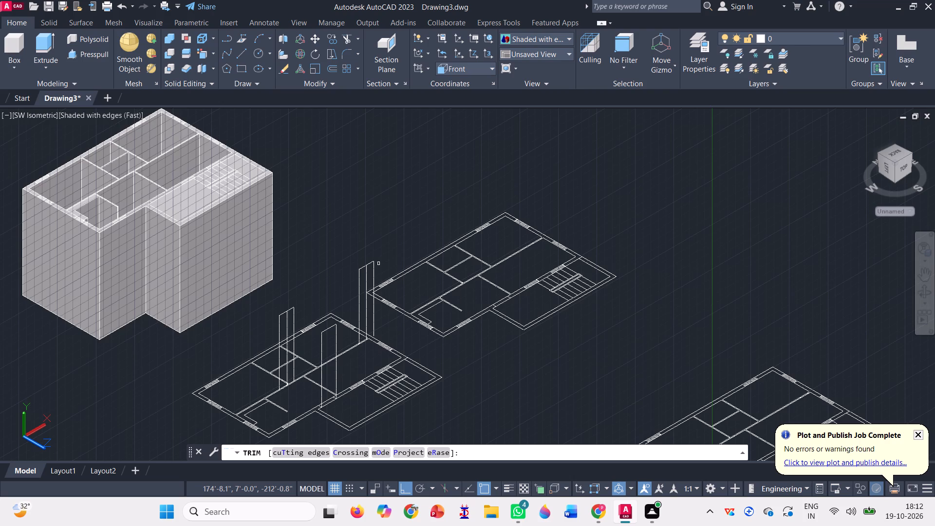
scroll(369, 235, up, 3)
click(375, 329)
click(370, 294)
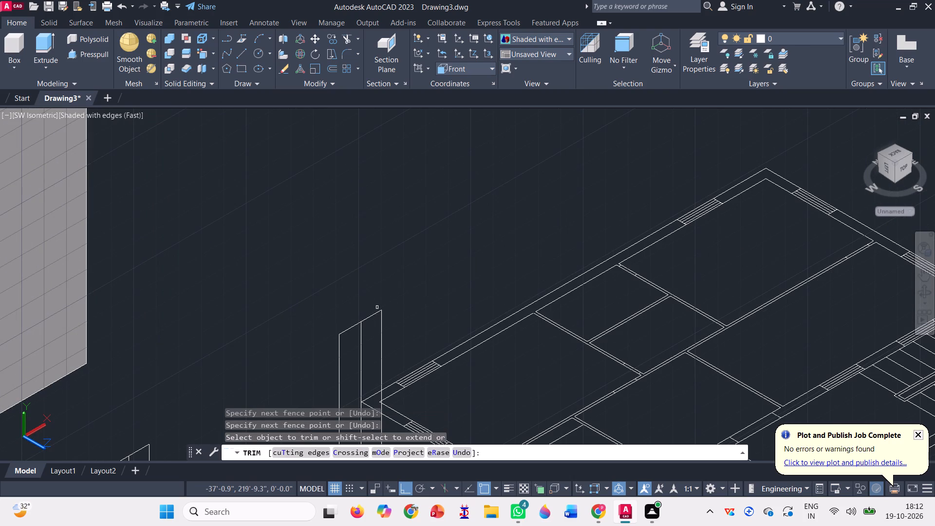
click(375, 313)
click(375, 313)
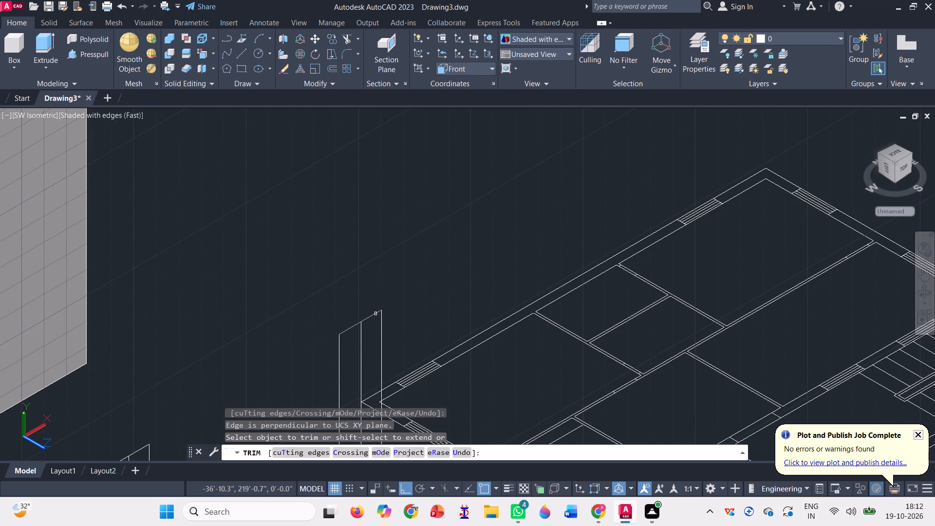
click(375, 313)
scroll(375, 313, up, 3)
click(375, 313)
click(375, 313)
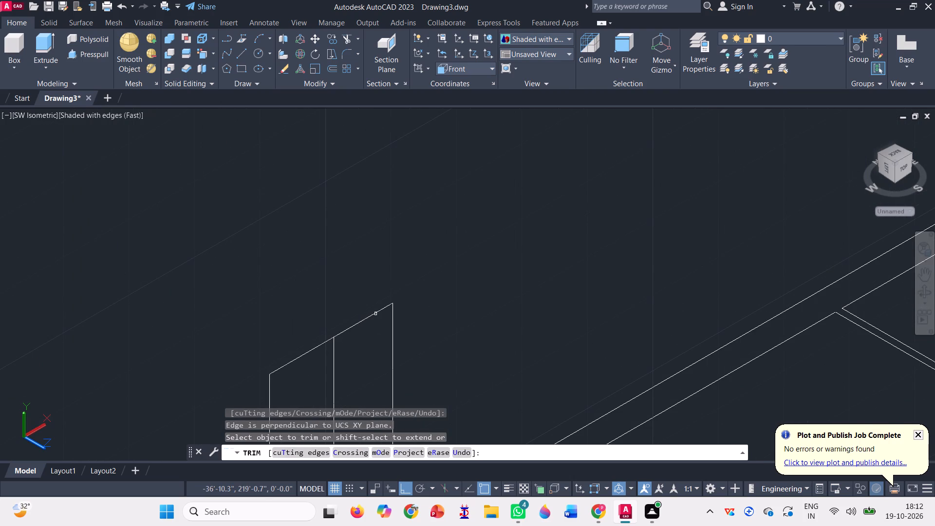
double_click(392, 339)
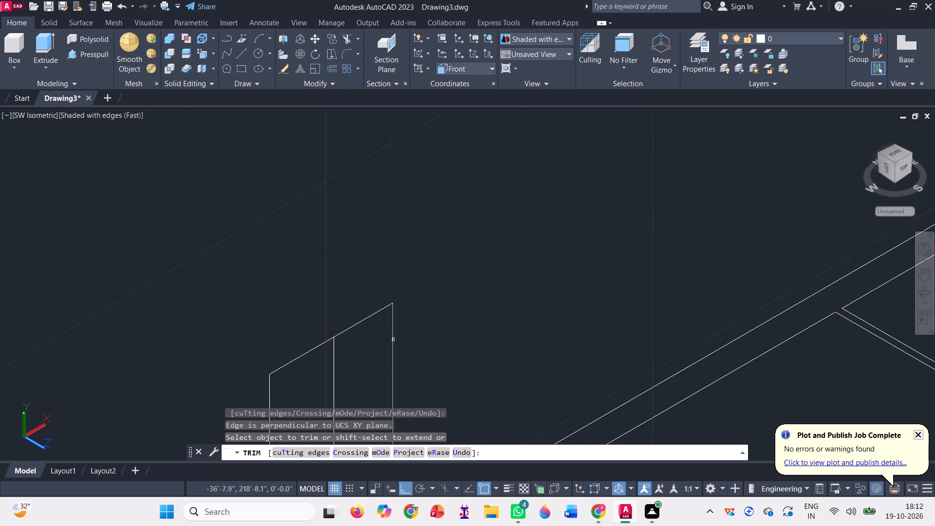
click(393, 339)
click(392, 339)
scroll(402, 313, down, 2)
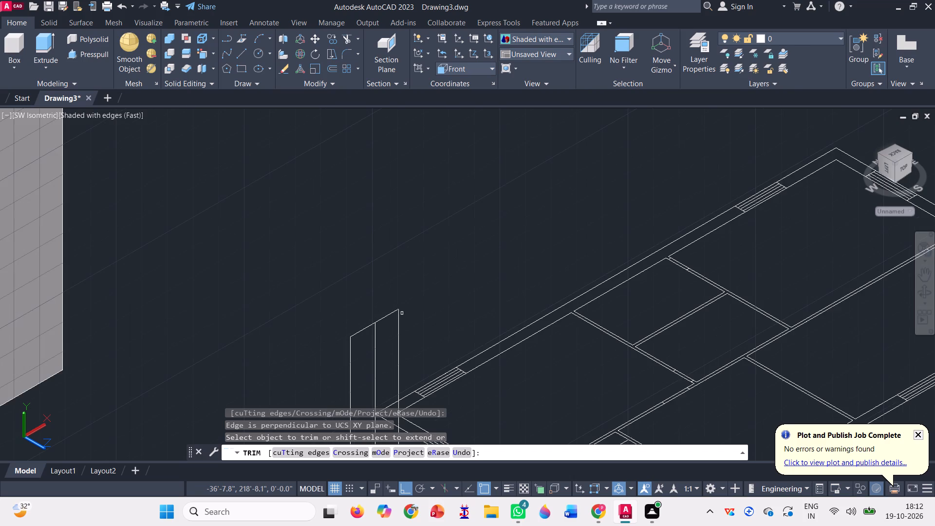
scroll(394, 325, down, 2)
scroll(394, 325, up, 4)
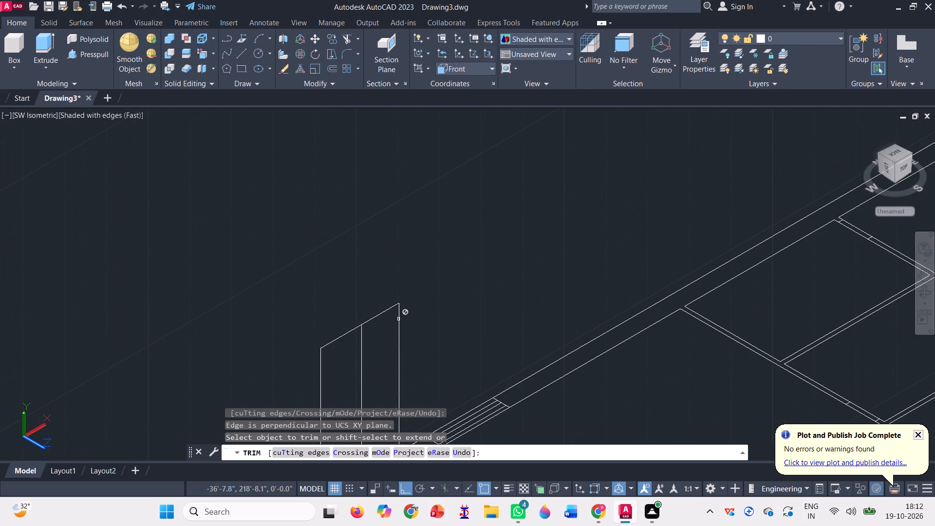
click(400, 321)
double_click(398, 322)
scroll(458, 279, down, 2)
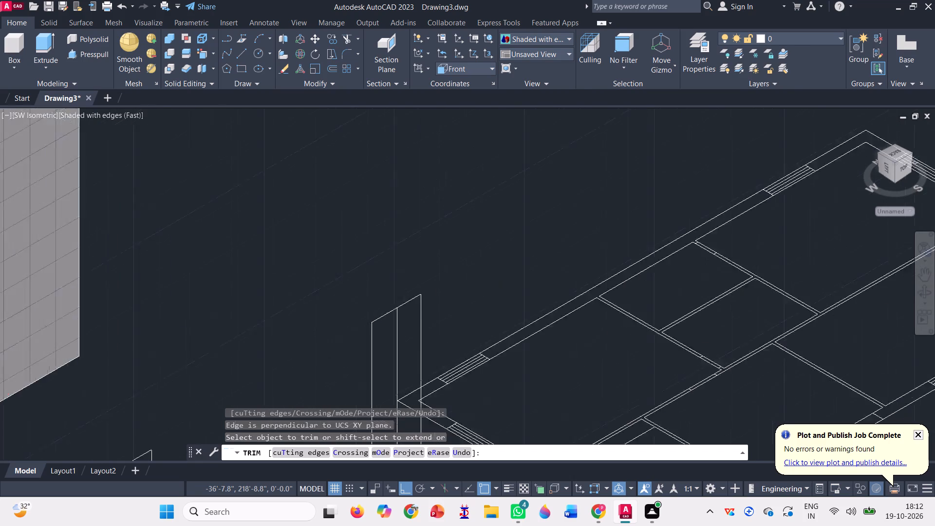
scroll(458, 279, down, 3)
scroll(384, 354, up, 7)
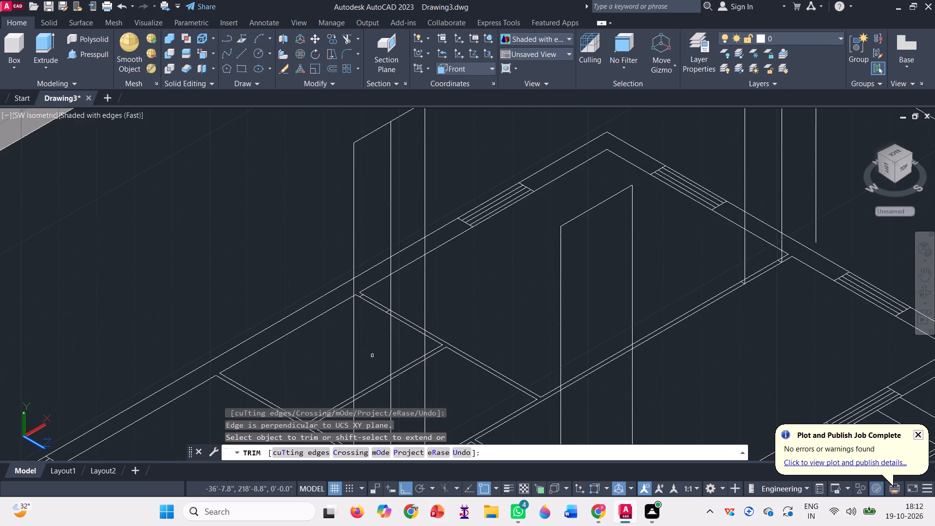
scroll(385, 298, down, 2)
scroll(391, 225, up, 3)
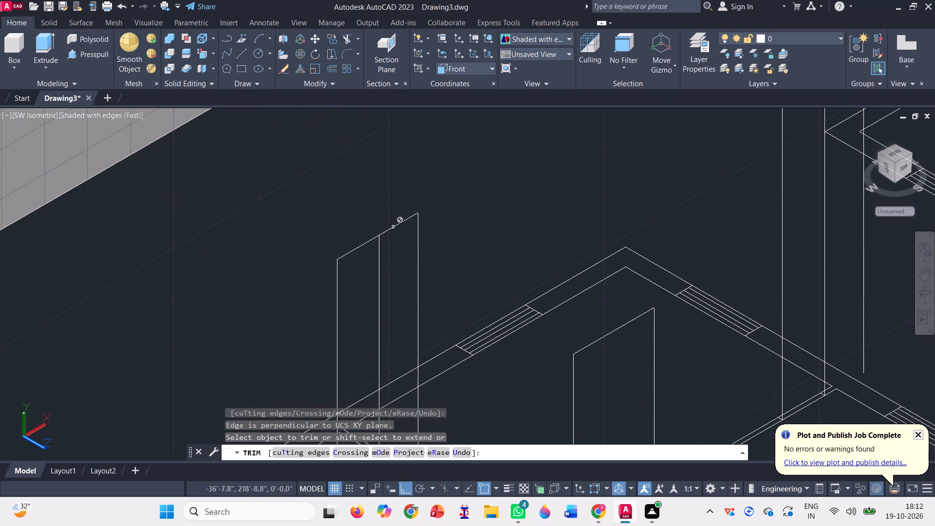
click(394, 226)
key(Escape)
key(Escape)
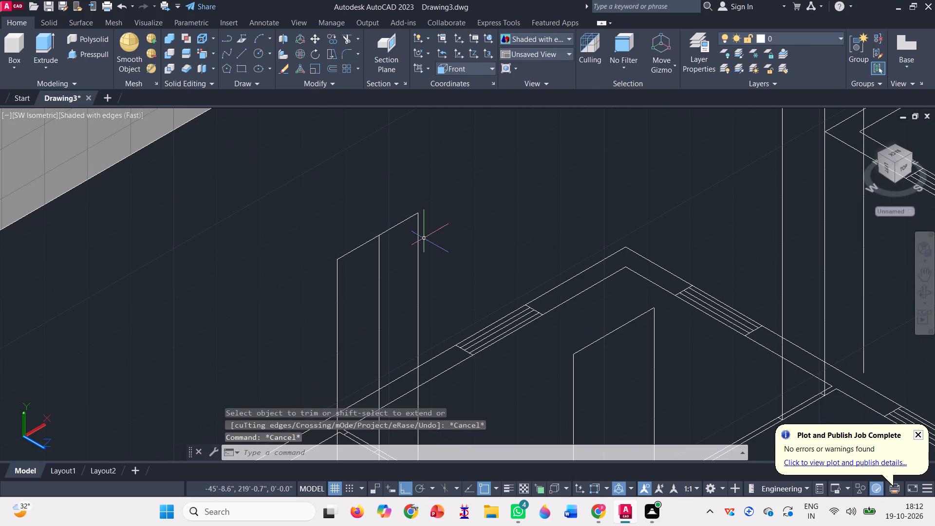
Erase the outermost vertical line and the top line from both upright door outlines that have three verticals.
click(419, 238)
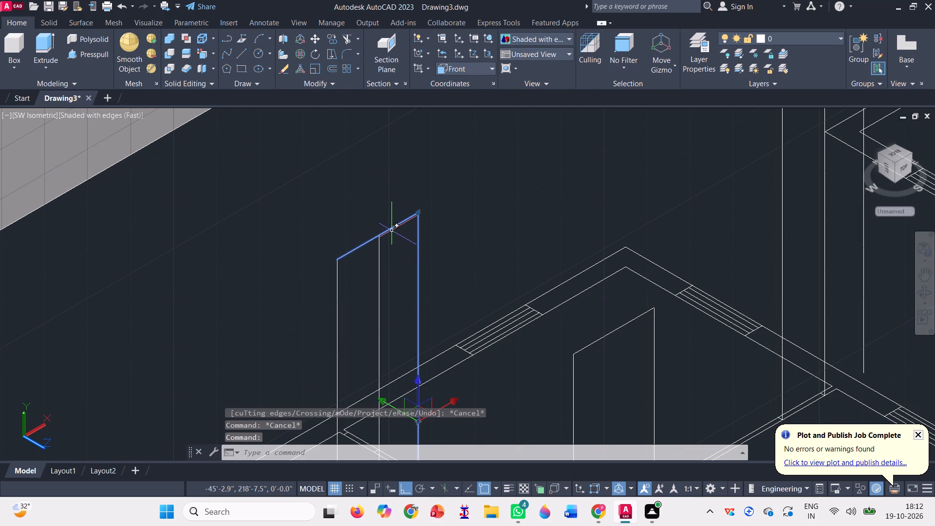
click(392, 230)
key(Delete)
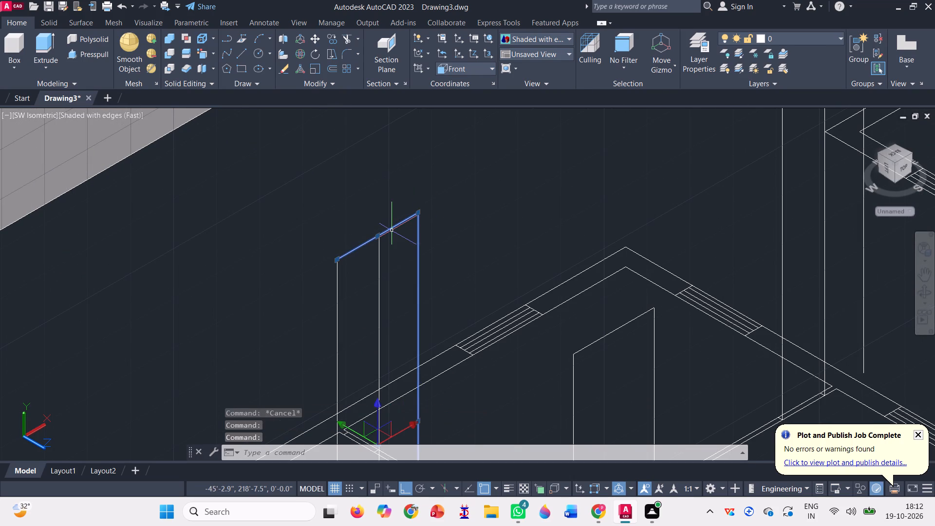
scroll(356, 306, down, 2)
scroll(606, 163, up, 2)
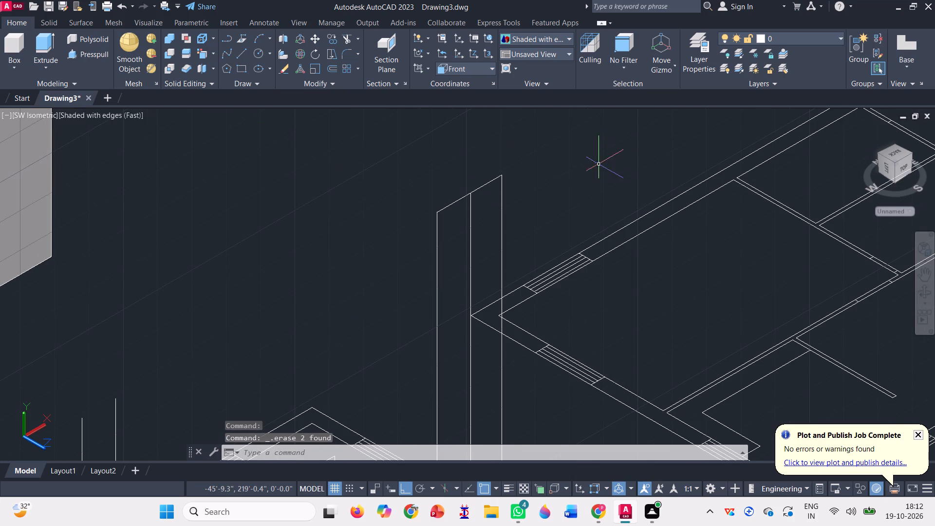
click(503, 212)
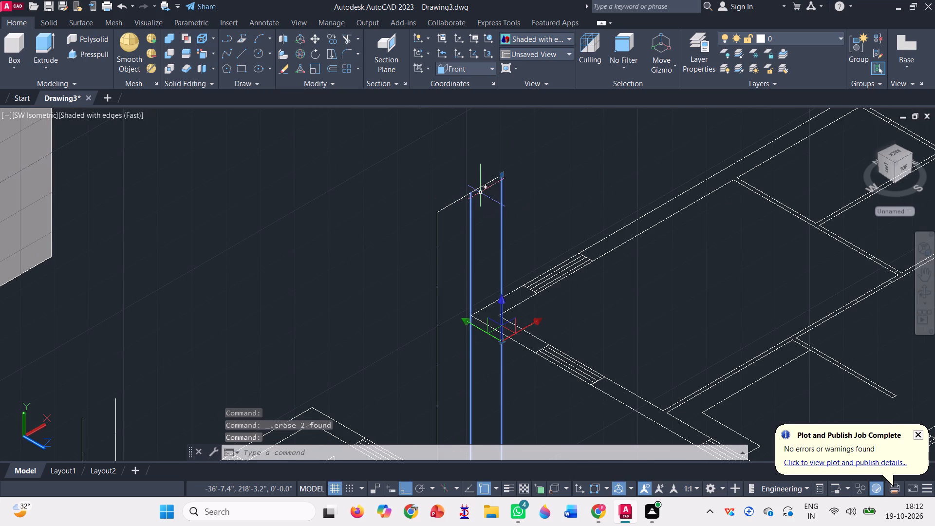
click(481, 186)
key(Delete)
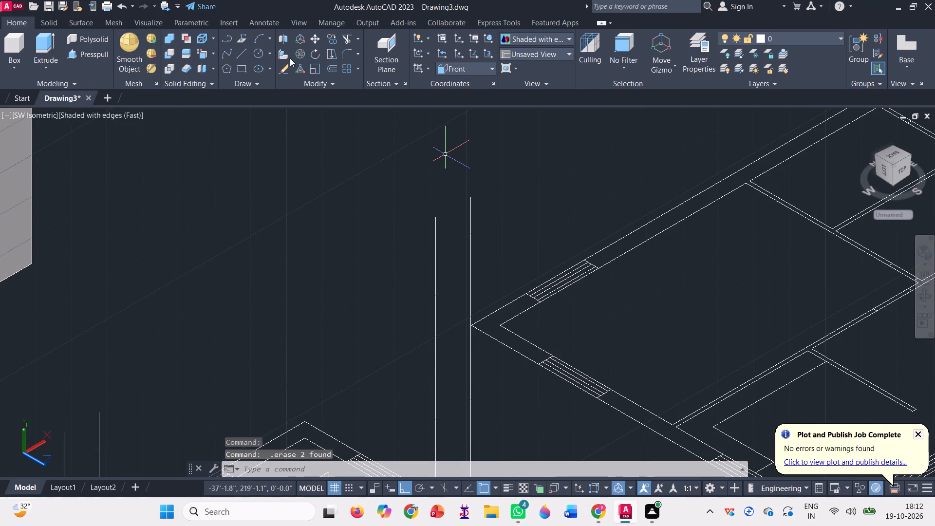
Draw a top line joining the upper ends of the two remaining verticals on each of these two door outlines.
click(243, 52)
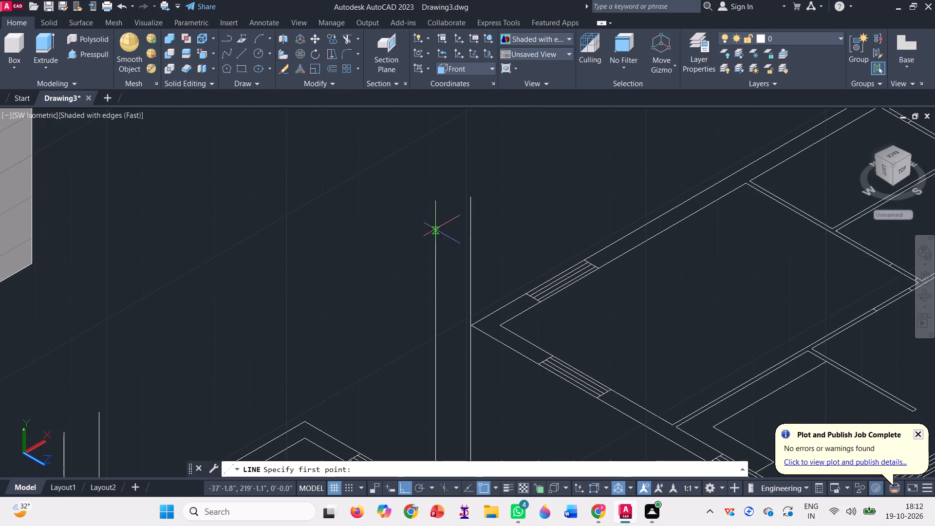
click(438, 219)
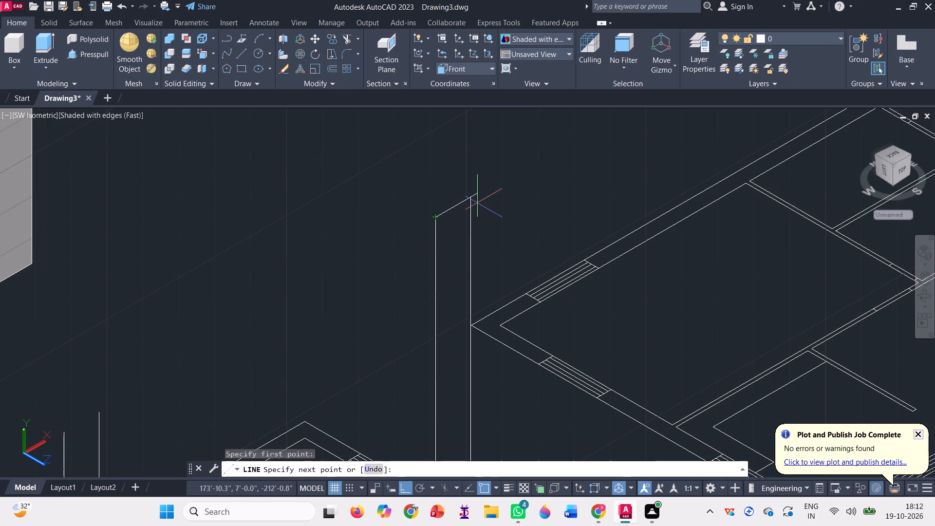
click(471, 199)
scroll(493, 193, down, 3)
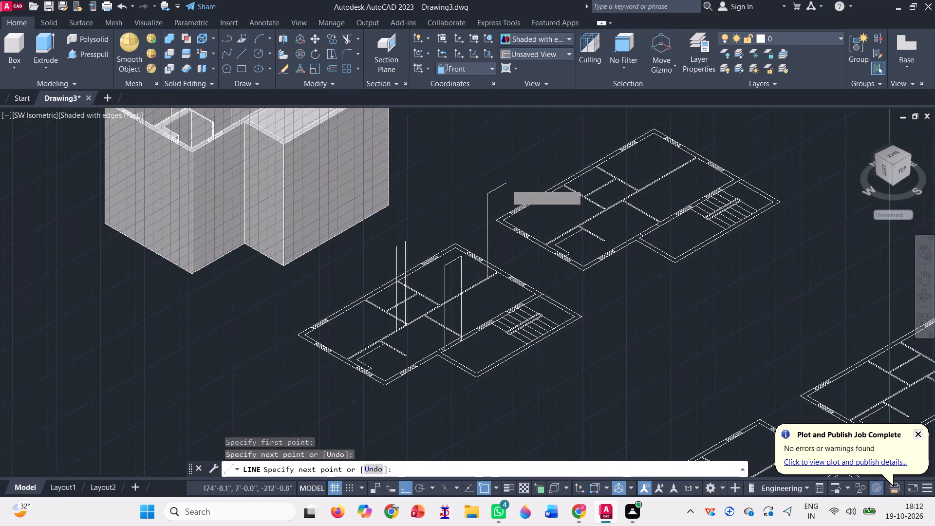
key(space)
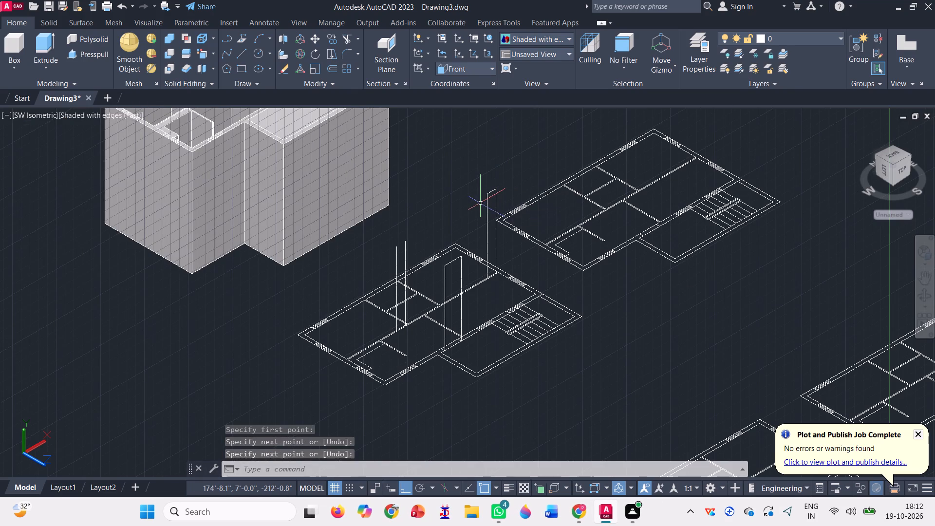
click(244, 57)
scroll(405, 254, up, 3)
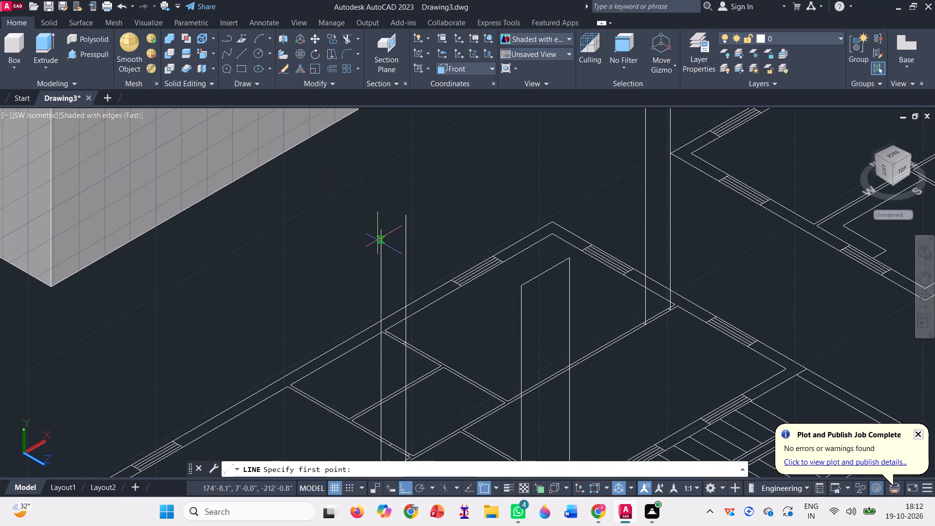
click(381, 228)
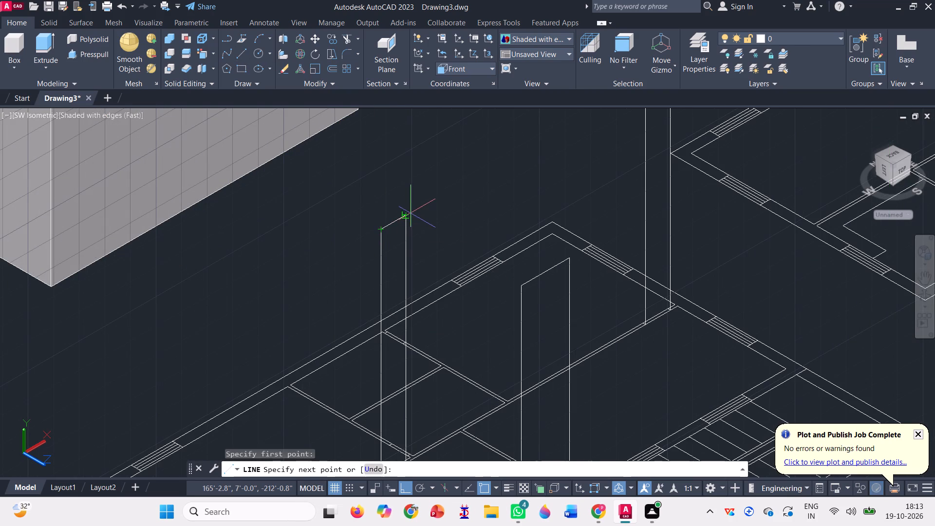
click(404, 215)
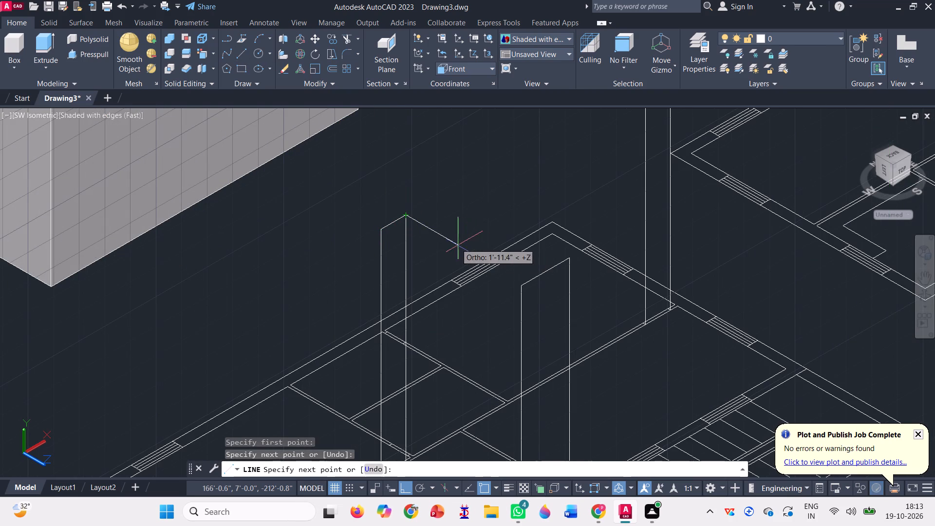
key(space)
Copy the vertical line of the inner door outline from its base corner to both jambs of the adjacent partition's door opening.
scroll(416, 209, down, 1)
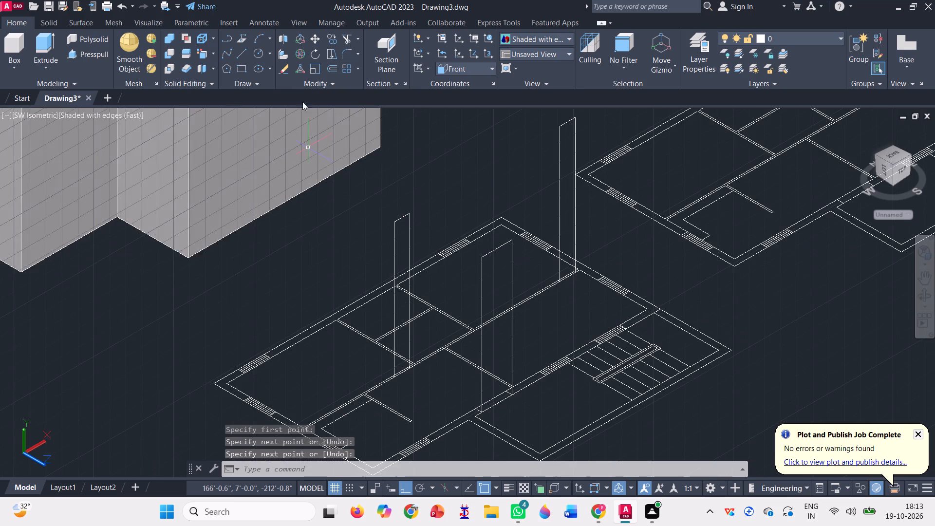
click(335, 38)
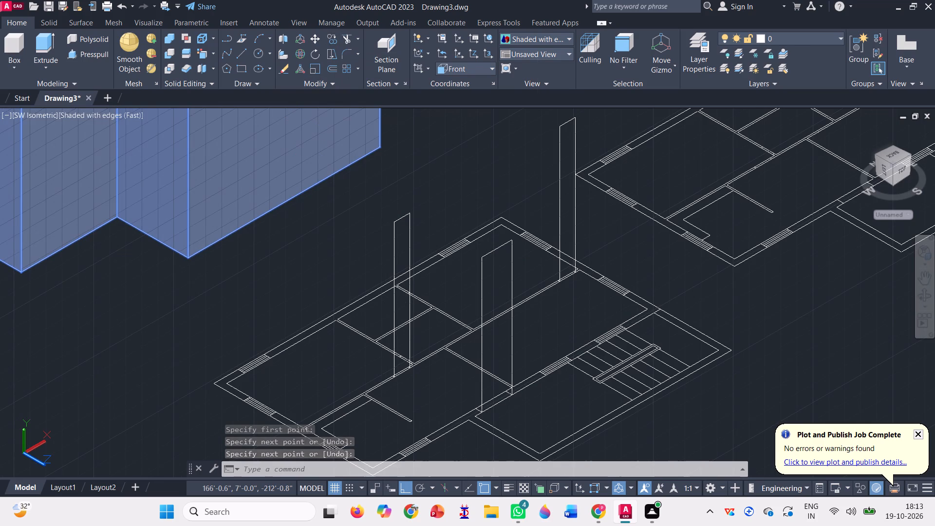
click(394, 256)
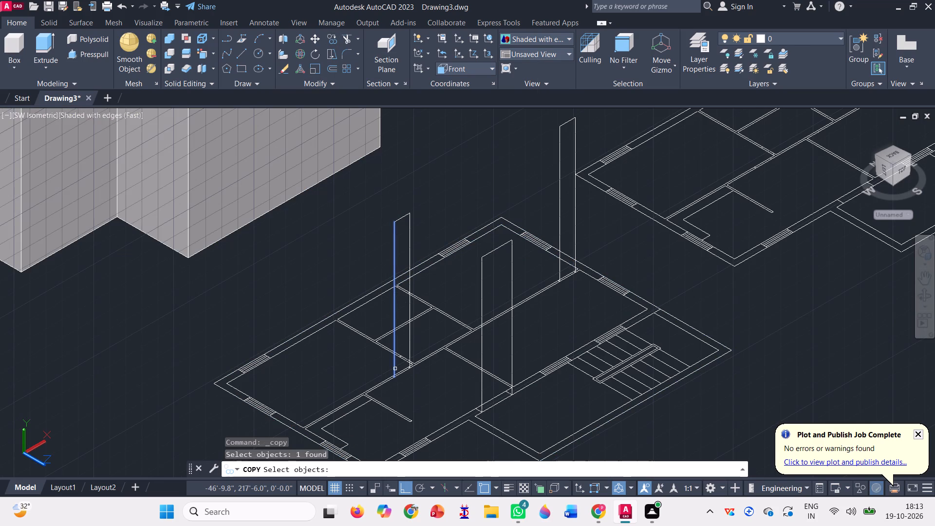
key(space)
scroll(394, 371, up, 7)
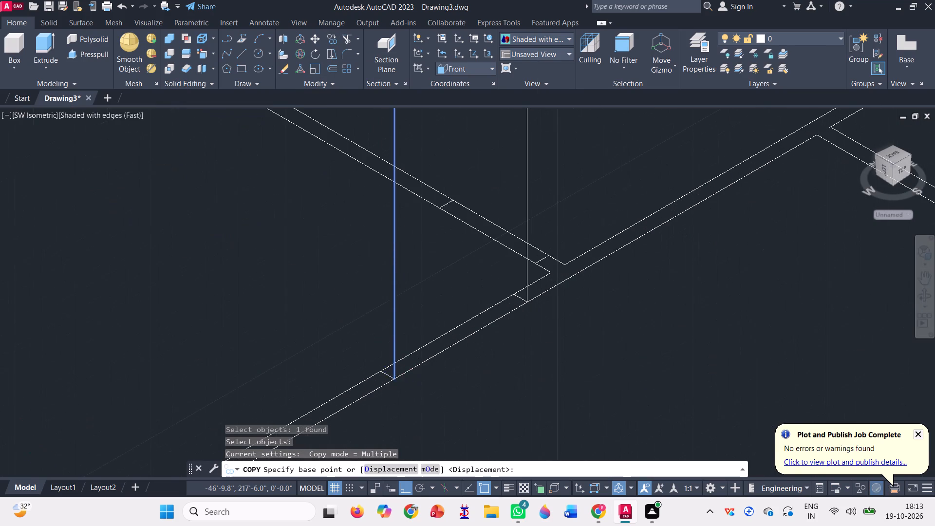
click(395, 377)
scroll(445, 401, down, 3)
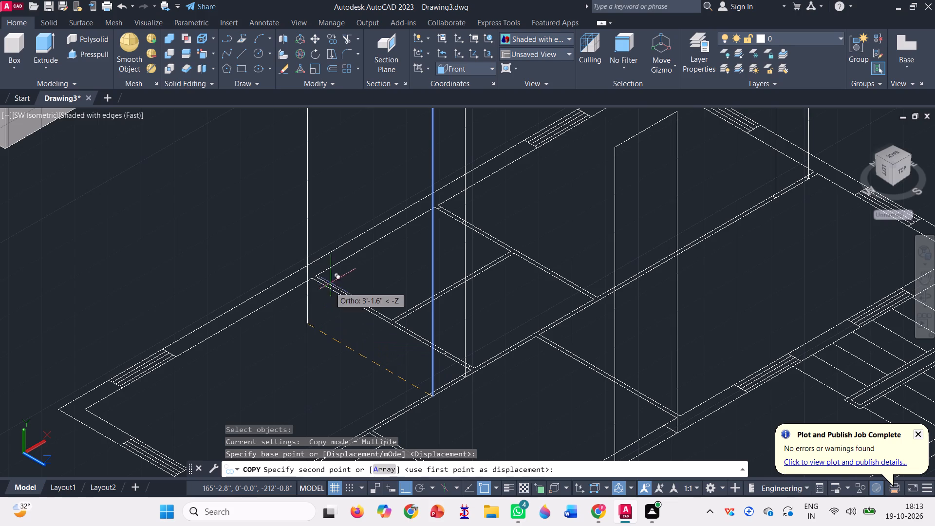
scroll(415, 327, up, 3)
scroll(498, 396, up, 3)
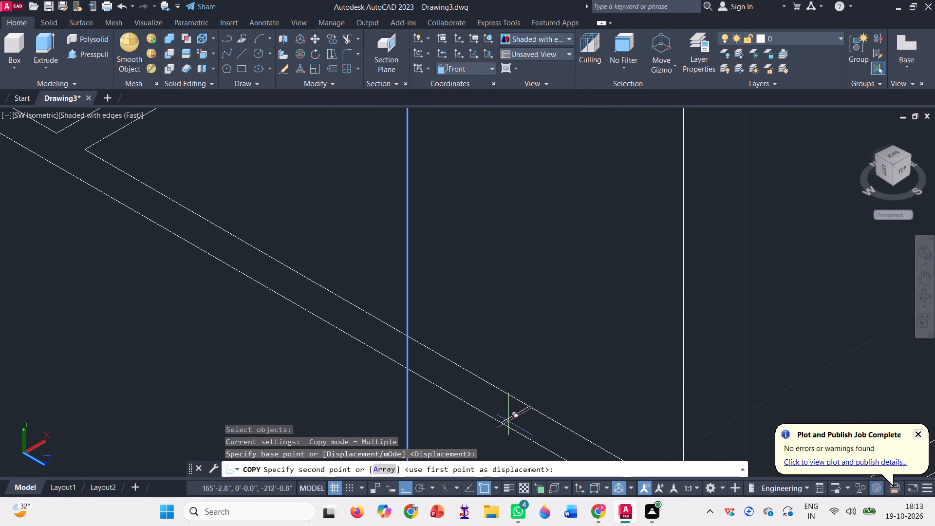
click(498, 419)
scroll(433, 320, down, 2)
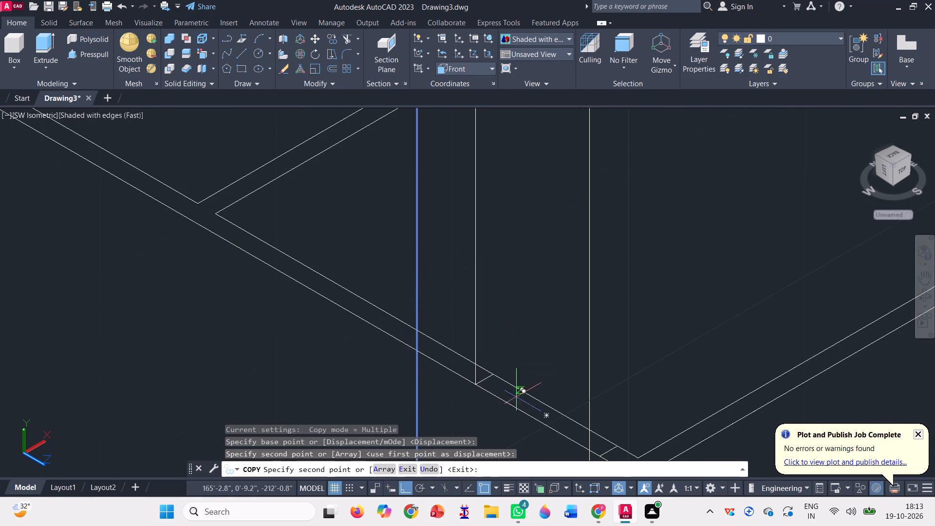
scroll(462, 338, down, 2)
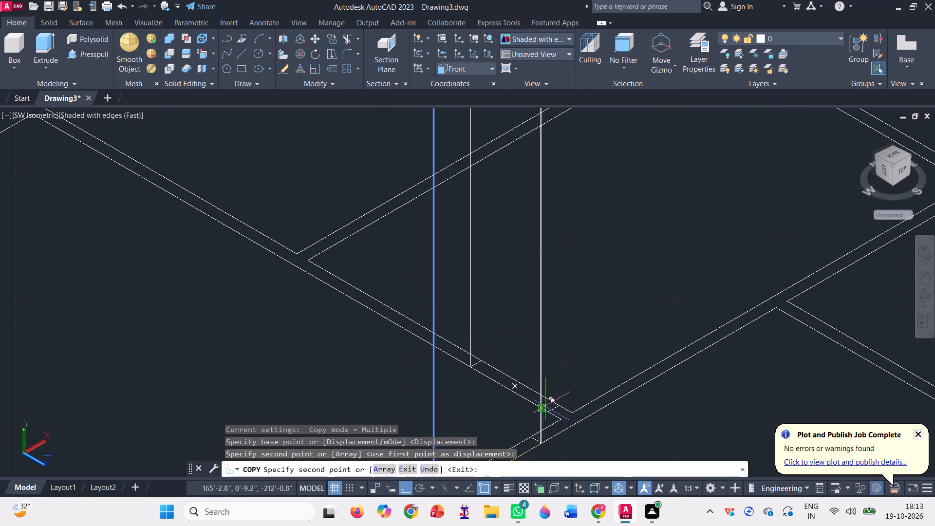
scroll(546, 406, up, 3)
click(550, 426)
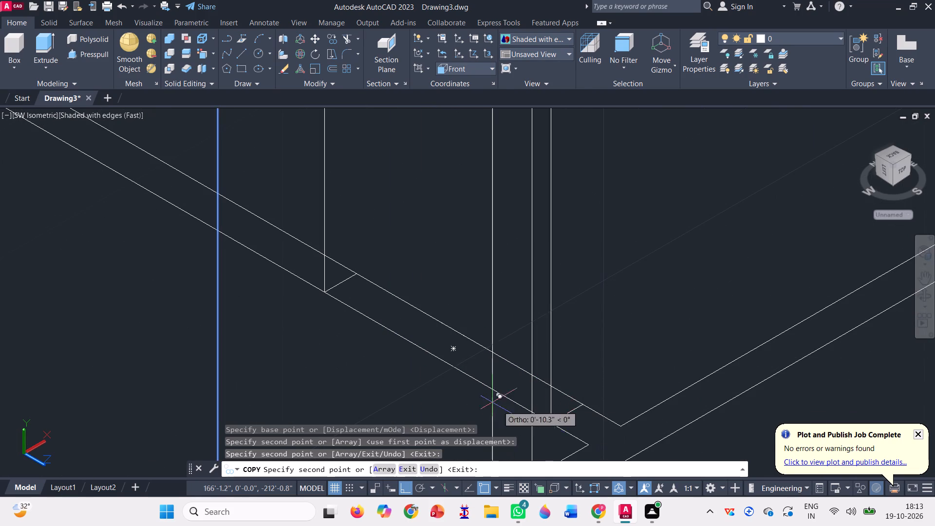
Copy the same vertical line to both jambs of the partition's door opening next to the outer wall.
scroll(489, 399, down, 7)
scroll(460, 288, up, 3)
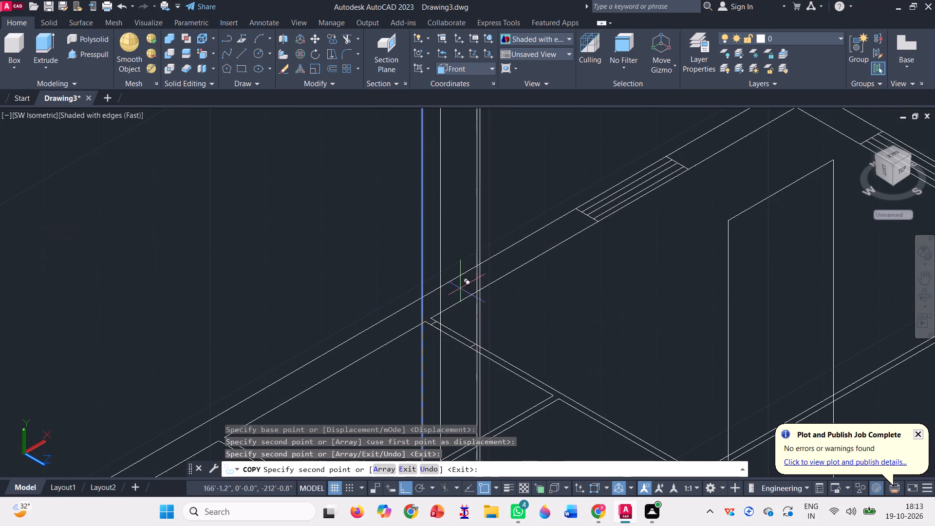
scroll(429, 358, up, 3)
scroll(426, 267, up, 2)
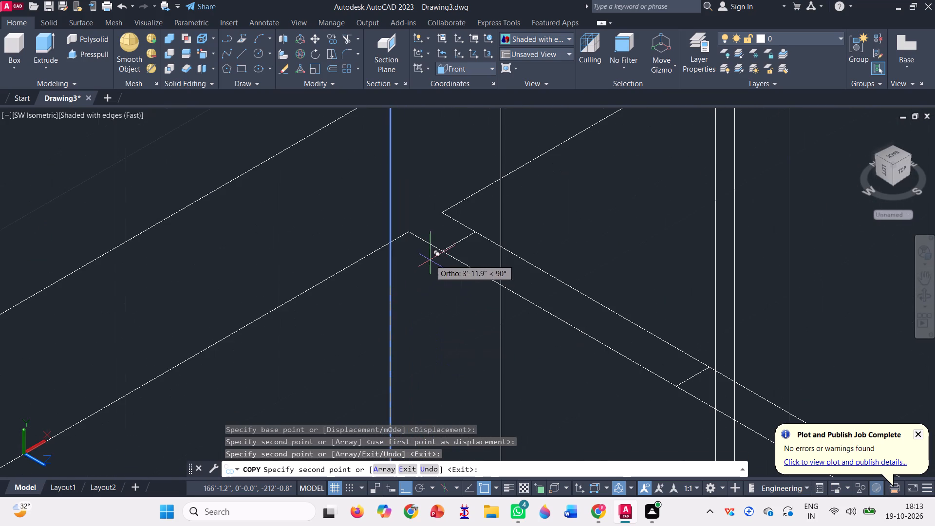
click(473, 232)
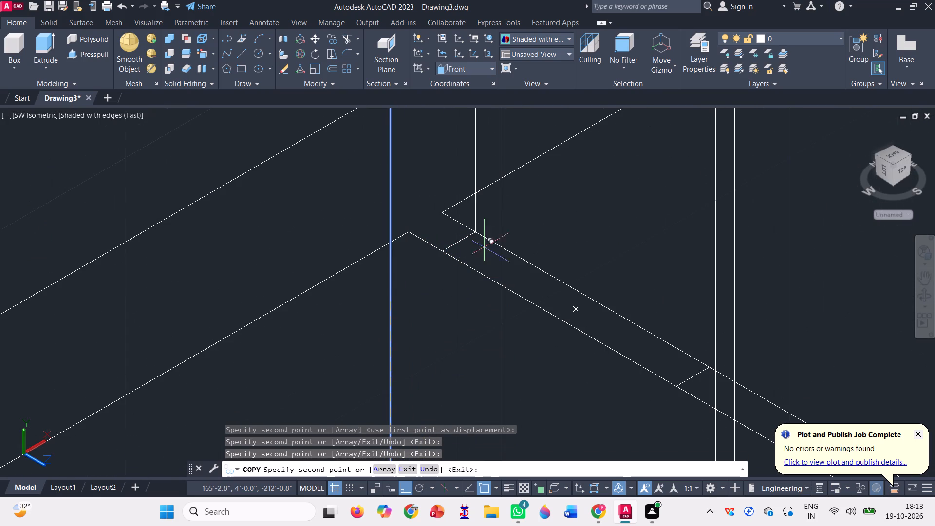
click(710, 364)
key(space)
Draw a top line joining the upper ends of the two verticals at the door opening next to the outer wall.
scroll(554, 362, down, 3)
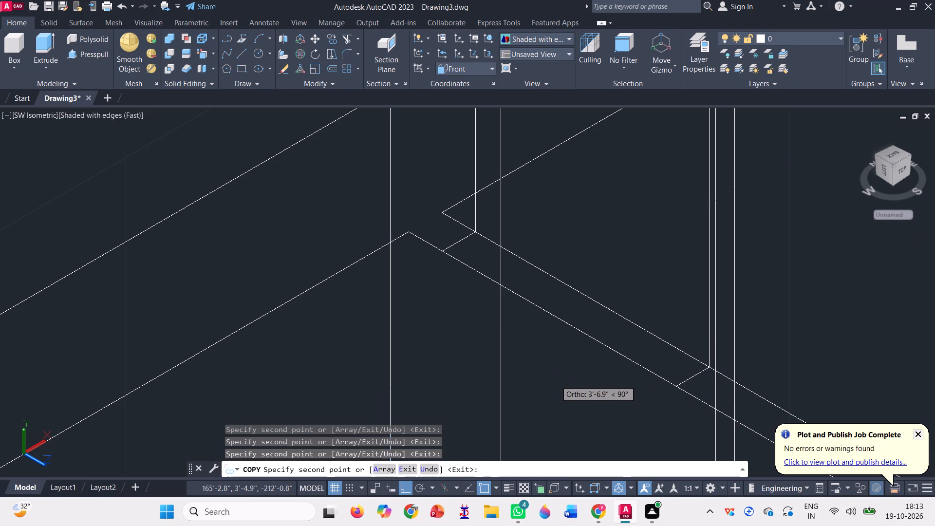
scroll(548, 348, down, 3)
scroll(517, 293, down, 6)
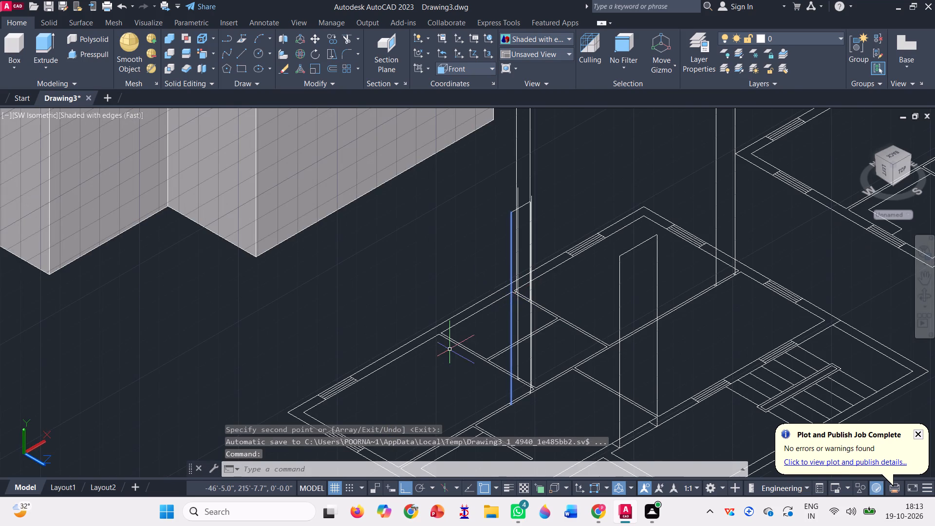
scroll(449, 348, down, 1)
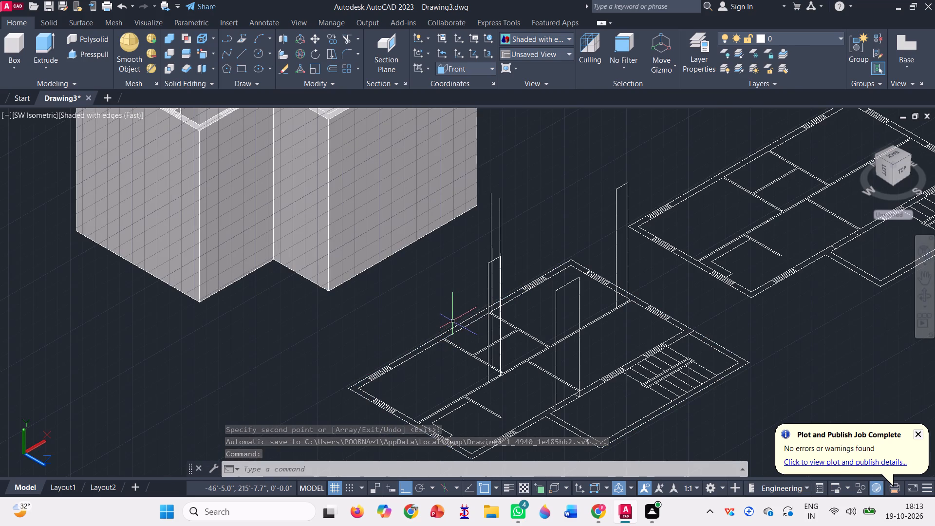
click(242, 50)
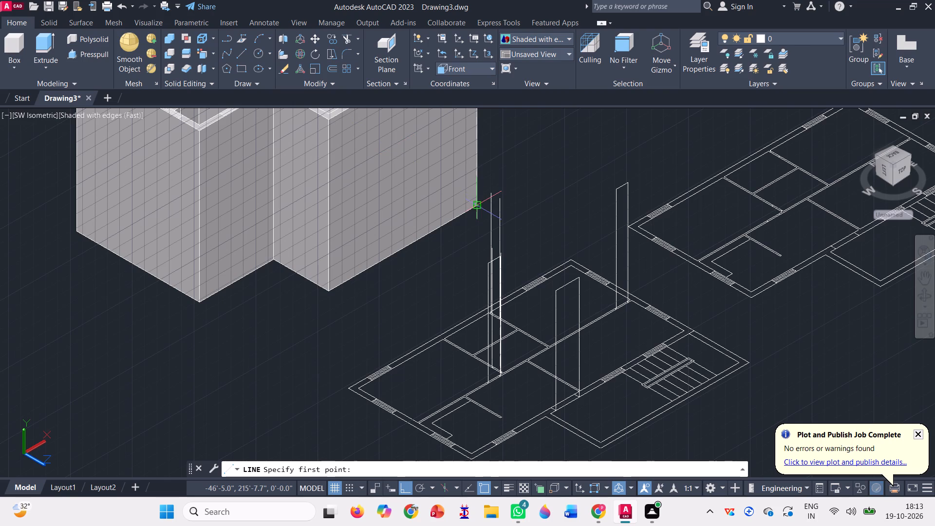
scroll(492, 188, up, 6)
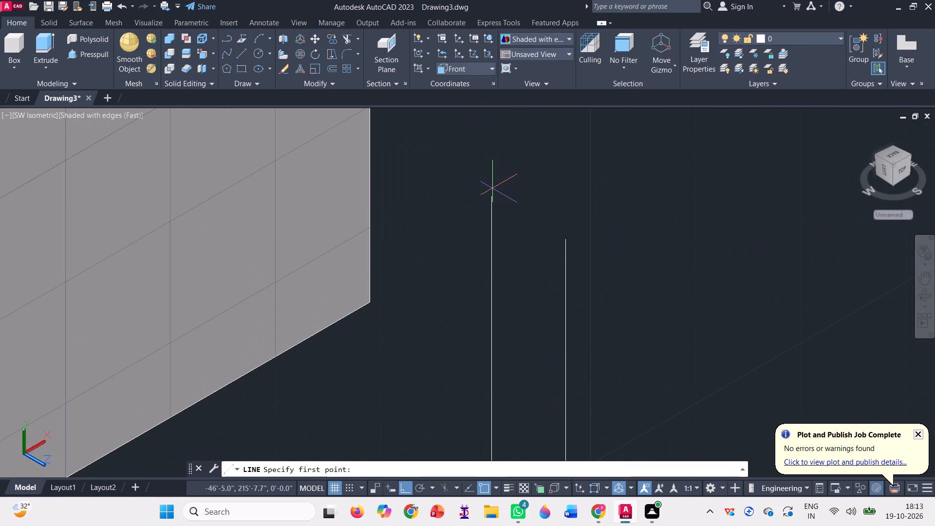
click(491, 198)
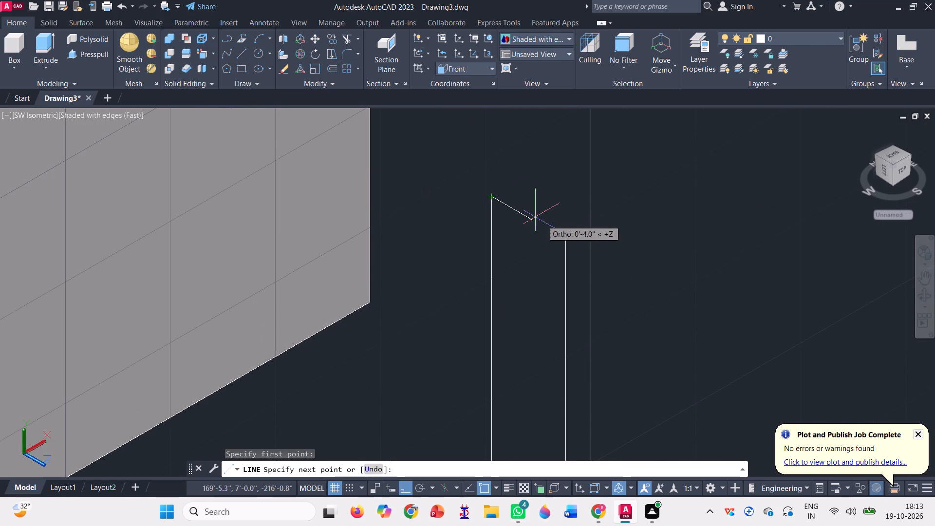
click(564, 240)
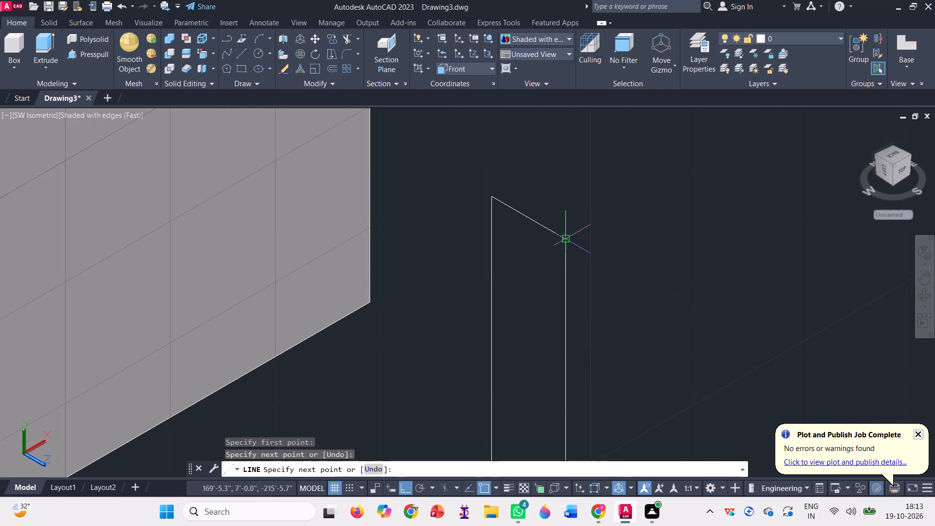
scroll(521, 211, down, 2)
key(space)
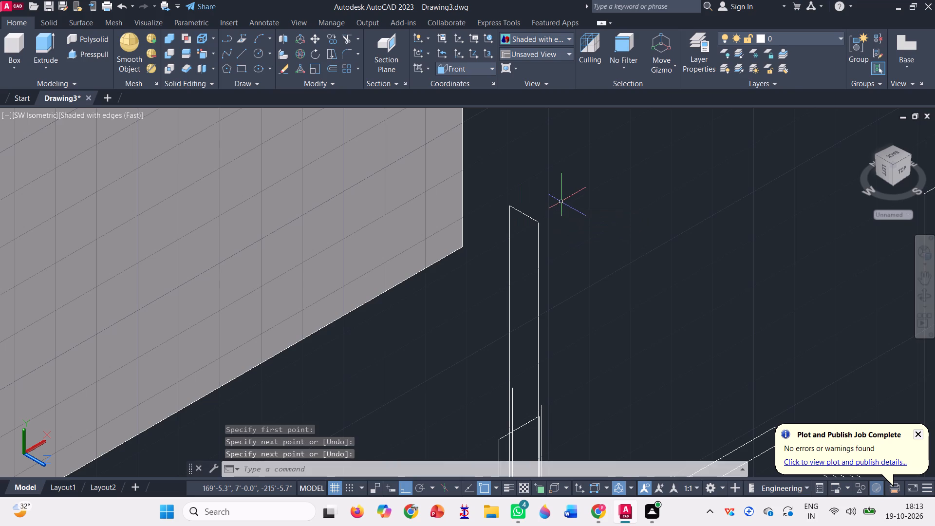
Draw a top line joining the upper ends of the two verticals at the partition's inner door opening.
key(l)
key(Return)
scroll(523, 217, down, 1)
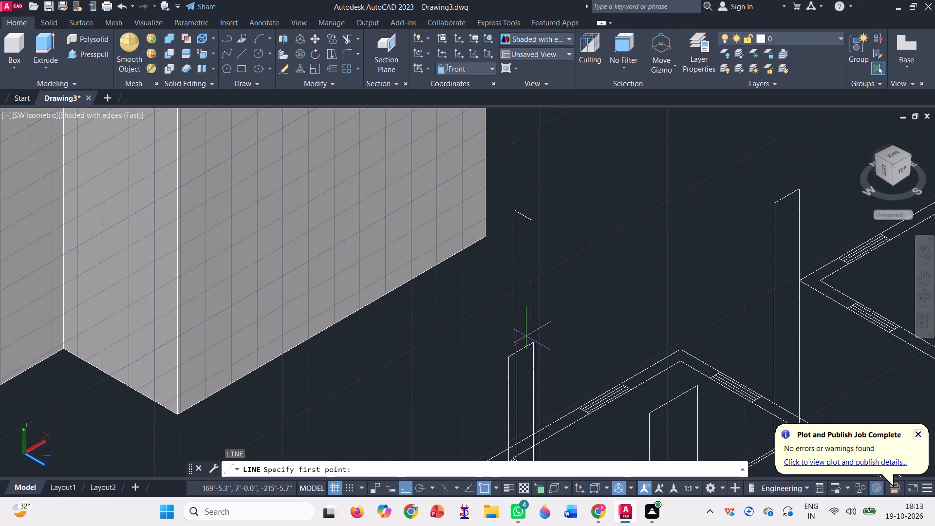
scroll(528, 341, up, 3)
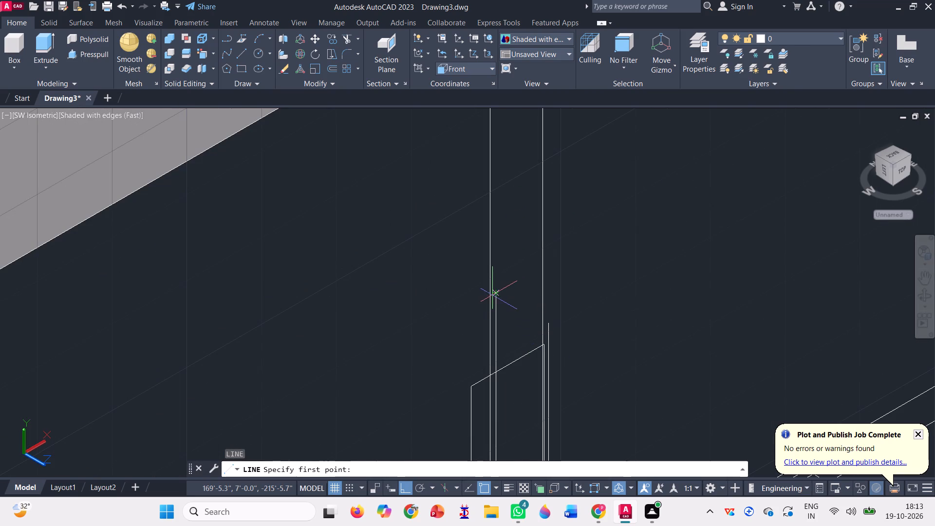
click(493, 293)
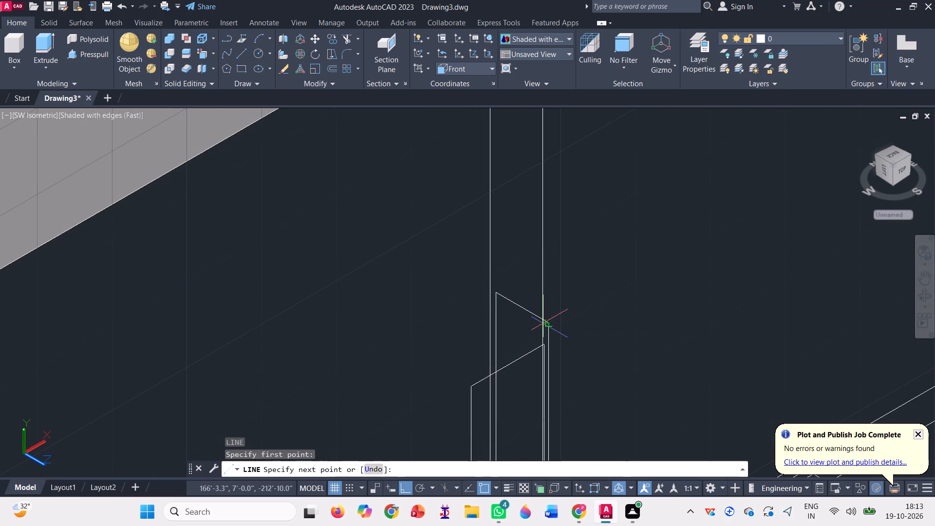
click(547, 325)
key(space)
scroll(510, 240, down, 2)
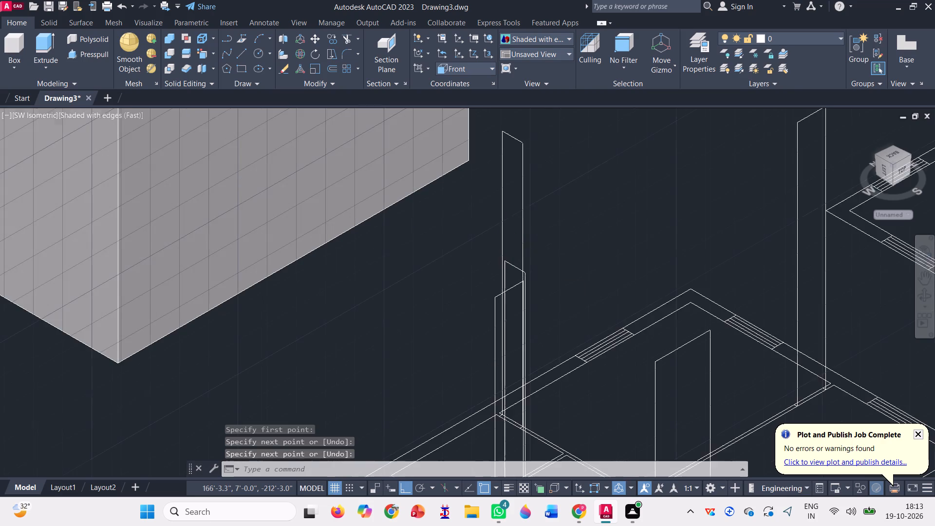
Orbit around the floor plans to examine the upright door outlines from several angles.
scroll(511, 236, down, 2)
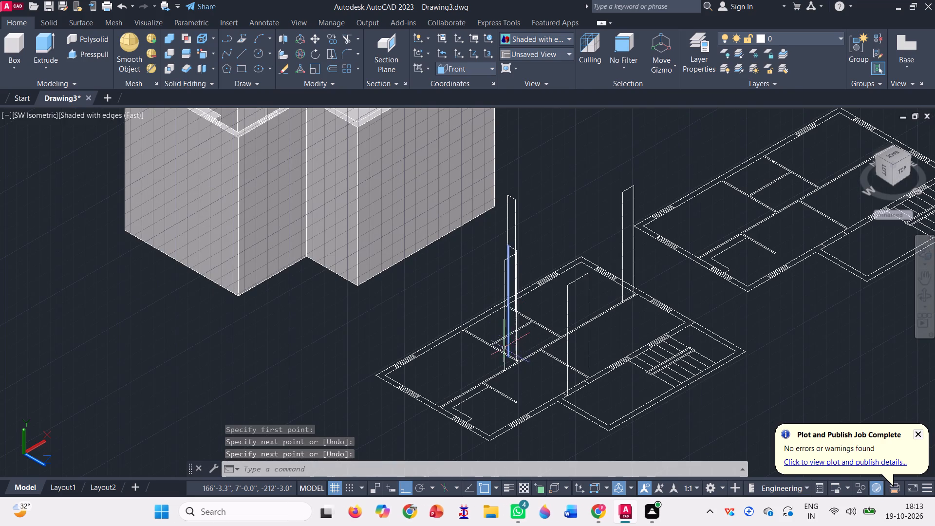
scroll(503, 348, up, 3)
scroll(518, 324, down, 2)
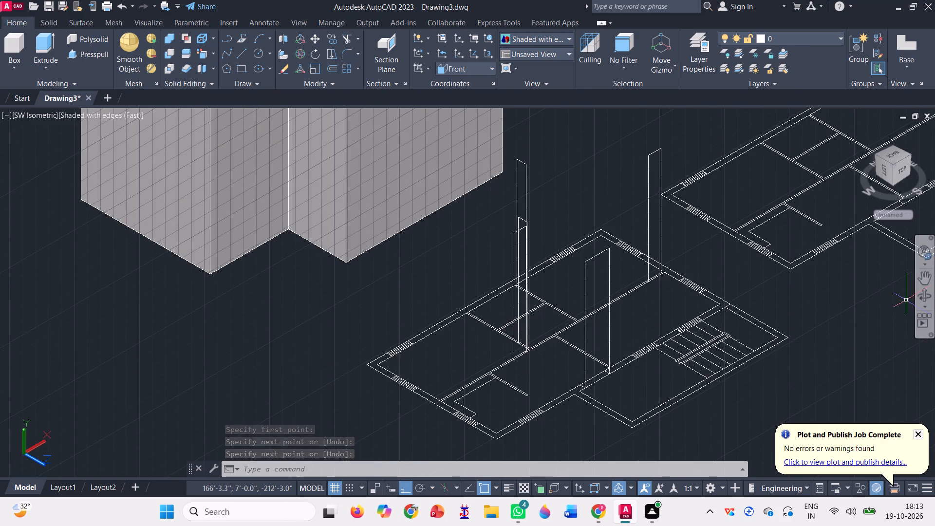
click(919, 295)
drag(789, 378, 853, 377)
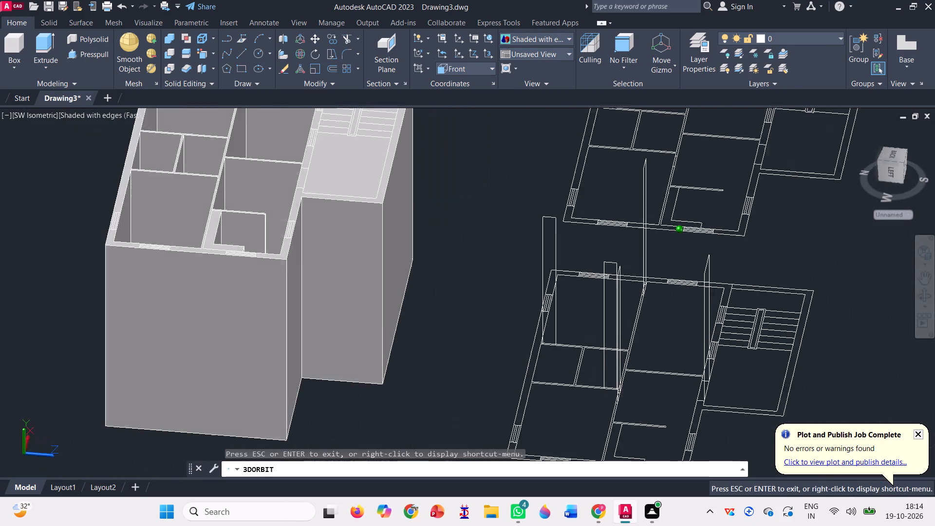
drag(853, 377, 871, 365)
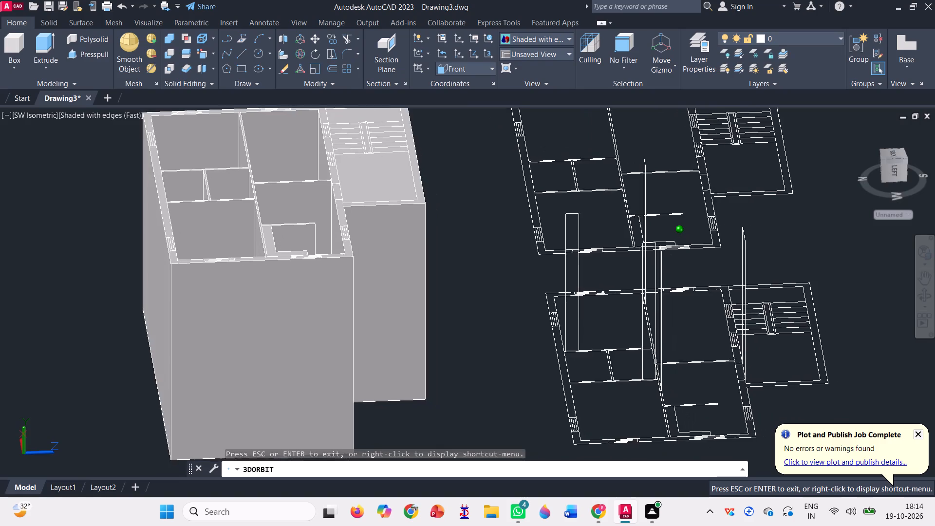
drag(871, 365, 728, 385)
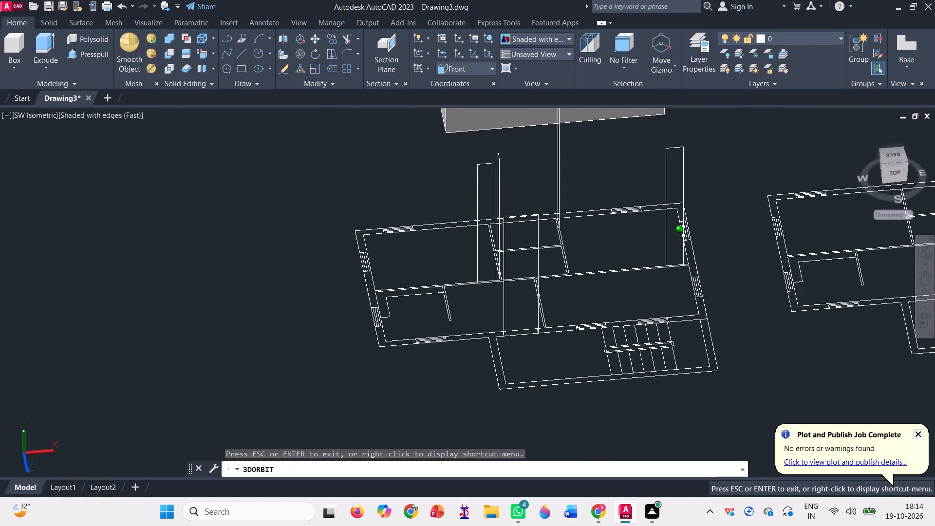
drag(728, 385, 760, 377)
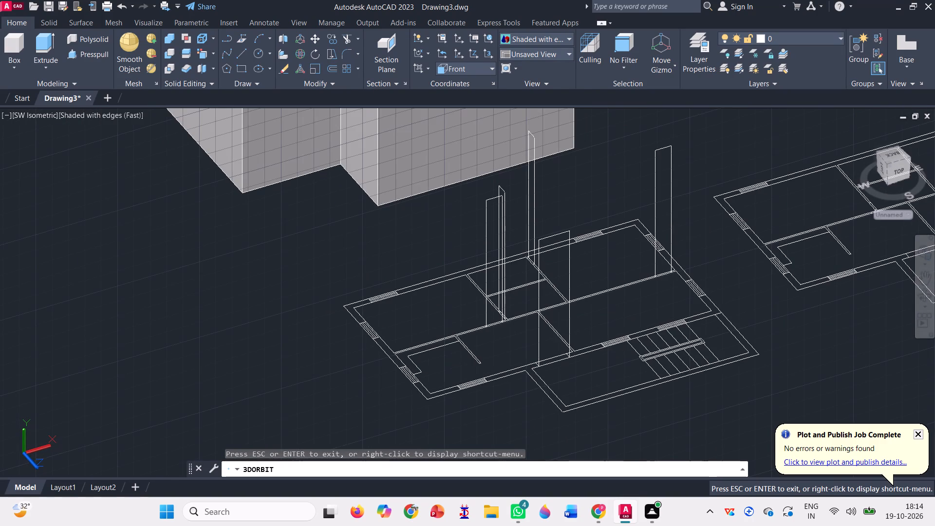
drag(496, 406, 500, 408)
key(Escape)
Copy all five upright door outlines from the floor plan into the 3D house block, matching the plan's outer corner to the block's bottom corner.
scroll(358, 306, down, 1)
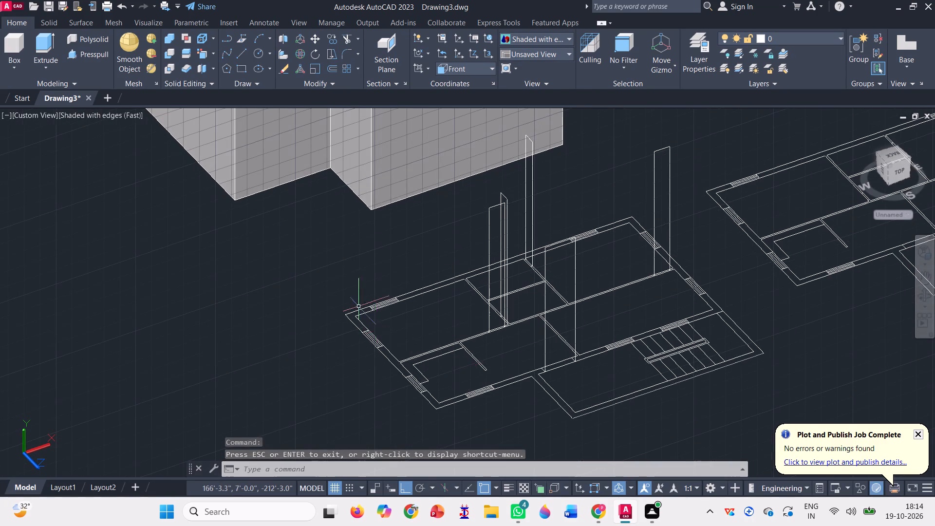
scroll(358, 306, down, 1)
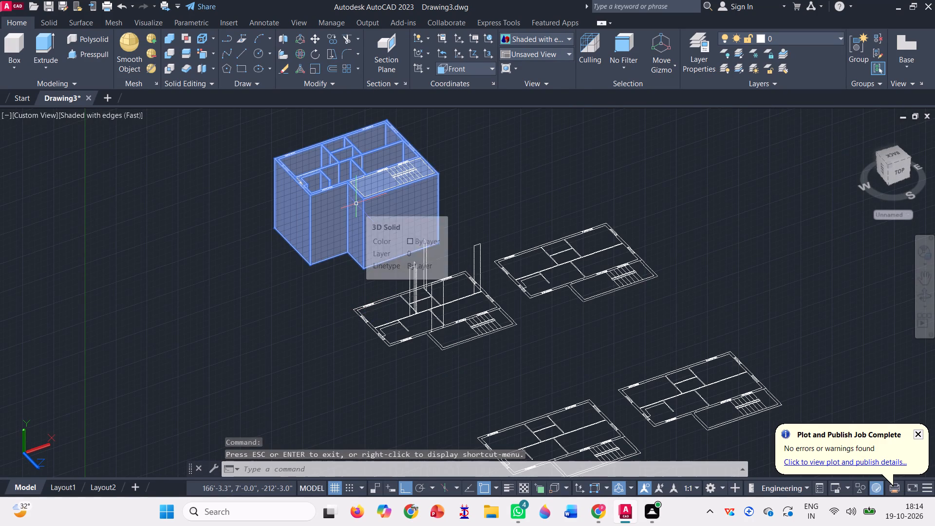
click(334, 40)
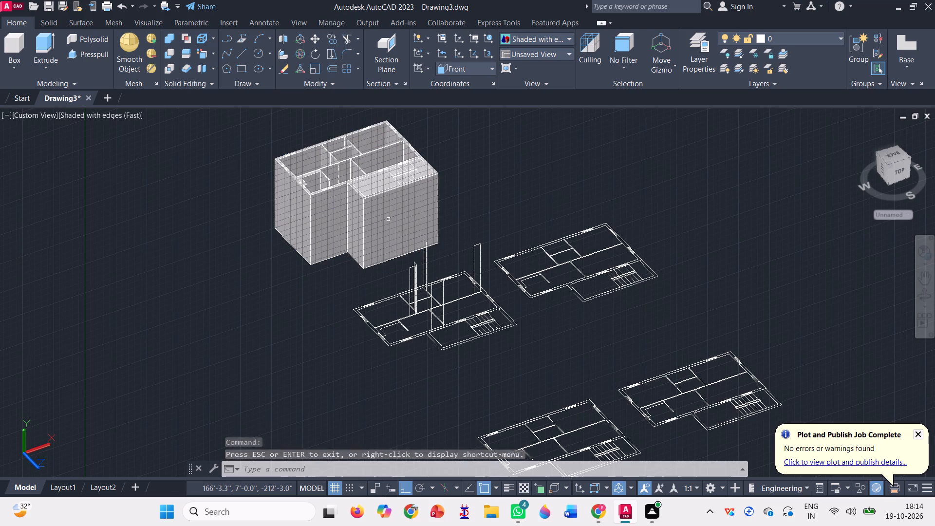
scroll(410, 242, up, 3)
scroll(462, 286, up, 2)
click(470, 293)
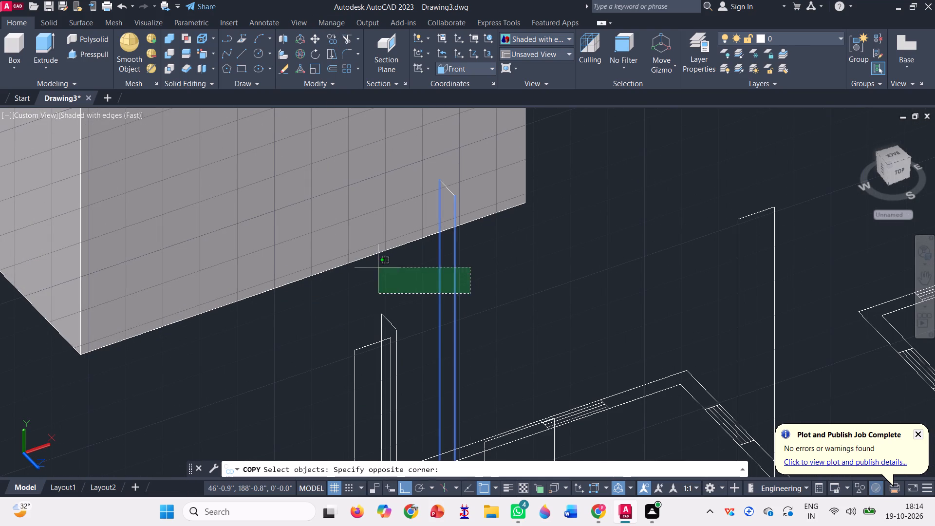
click(378, 265)
scroll(452, 176, up, 3)
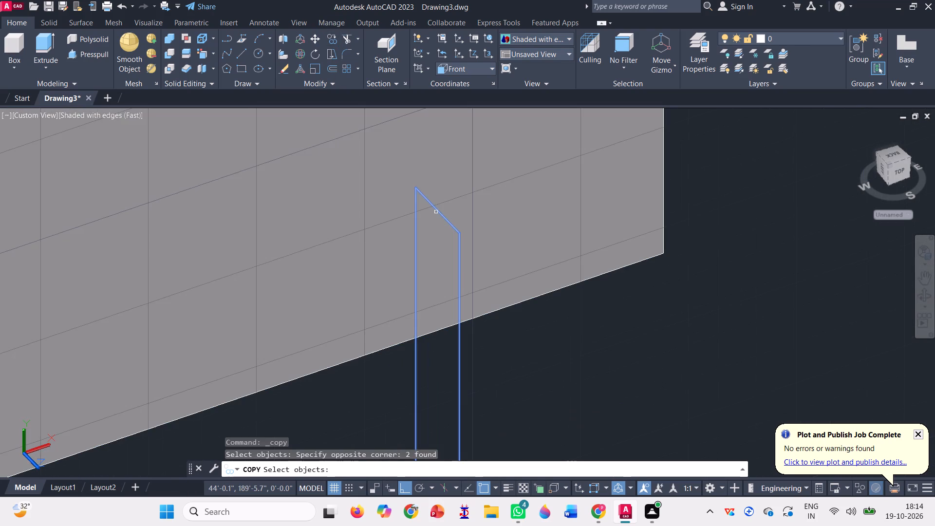
click(438, 211)
scroll(453, 201, down, 4)
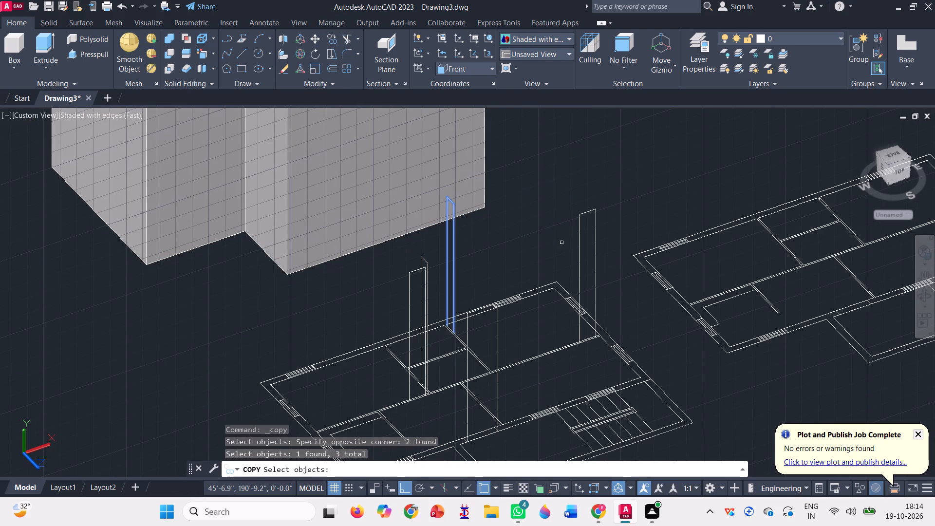
scroll(613, 246, up, 2)
click(601, 242)
click(505, 155)
scroll(575, 182, down, 1)
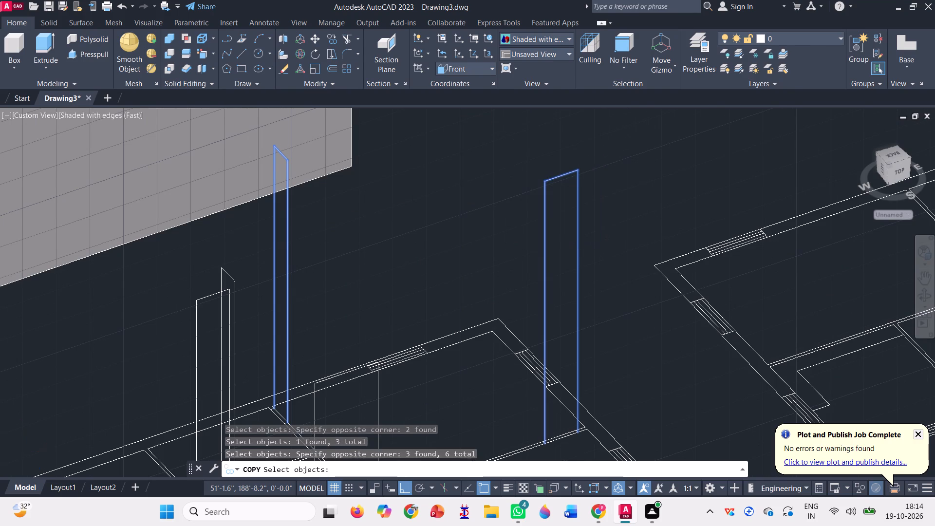
scroll(575, 182, down, 1)
scroll(423, 214, up, 3)
click(490, 261)
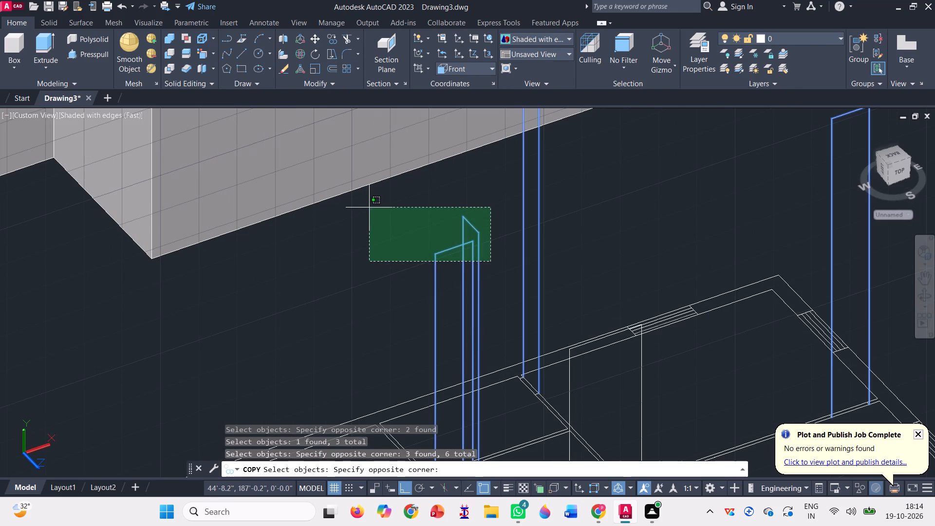
click(369, 207)
scroll(420, 190, down, 1)
click(578, 339)
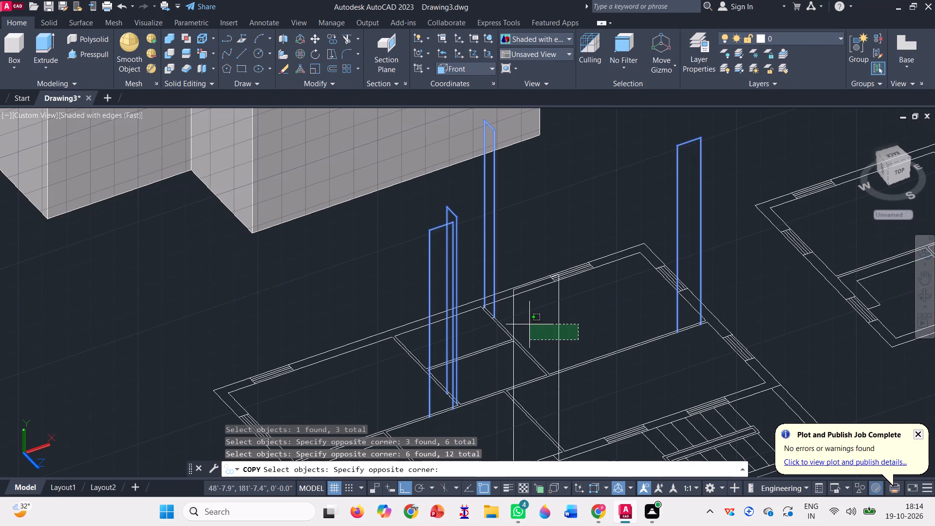
click(538, 307)
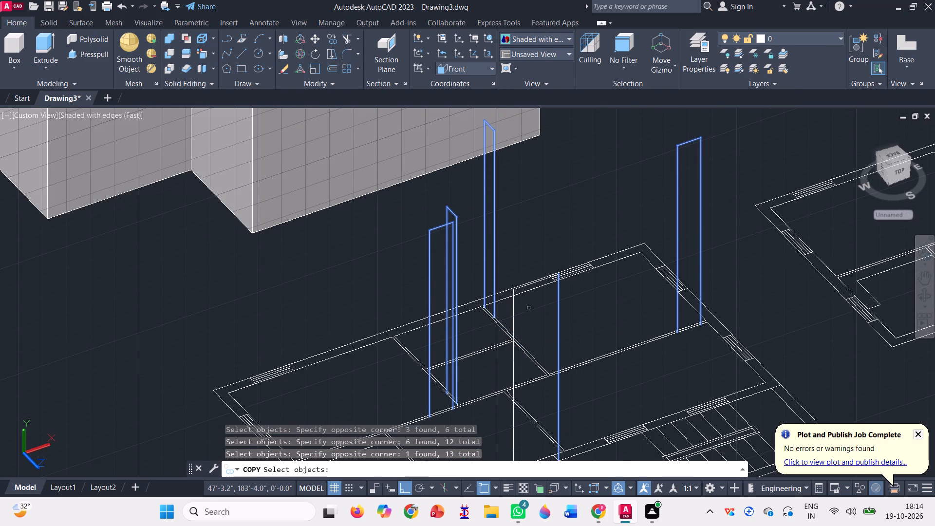
click(527, 310)
click(508, 311)
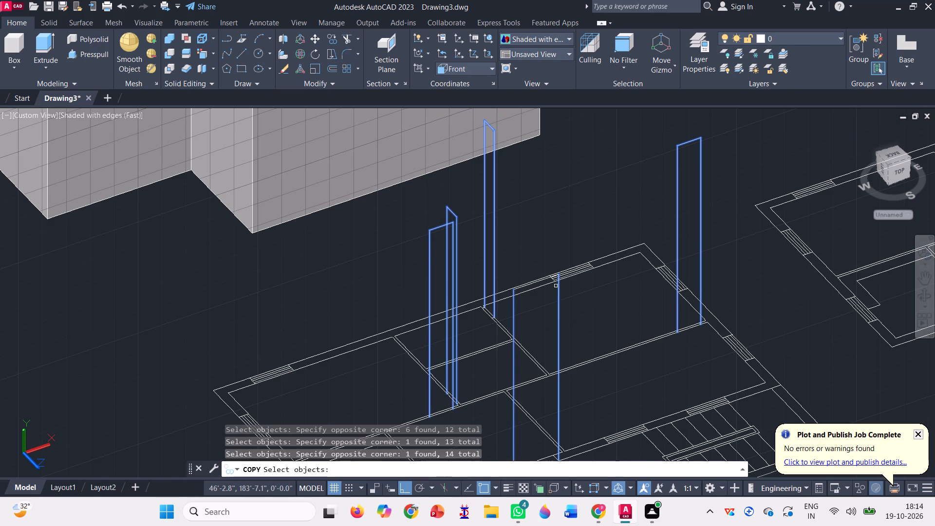
scroll(551, 275, up, 3)
scroll(516, 295, up, 3)
click(514, 287)
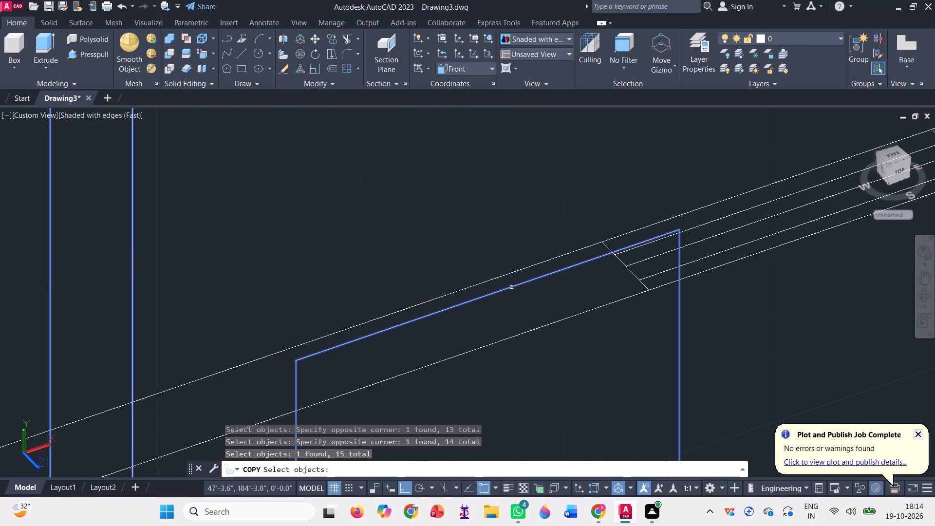
scroll(522, 269, down, 10)
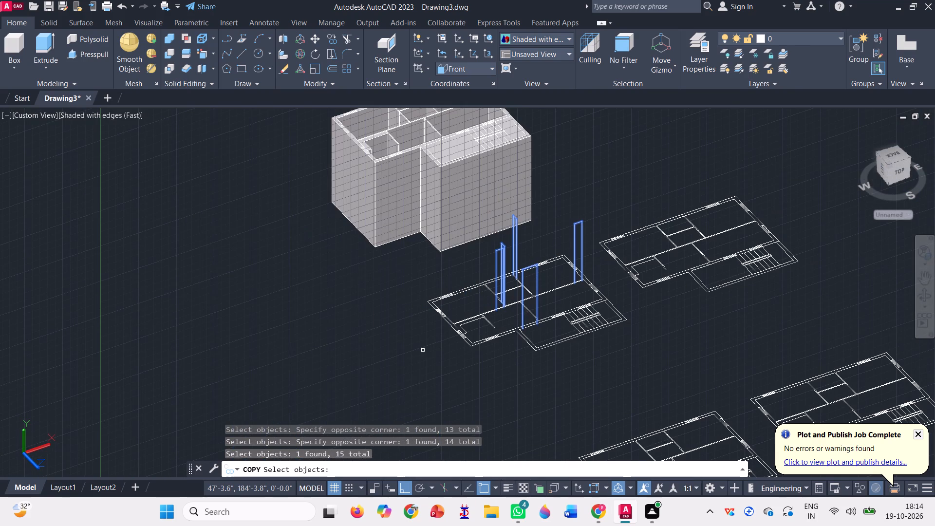
key(space)
scroll(441, 293, up, 3)
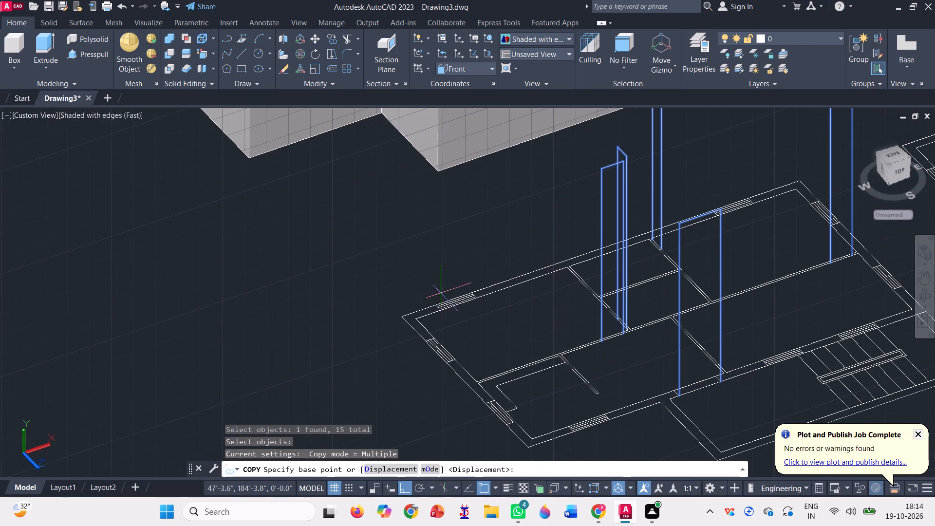
click(404, 316)
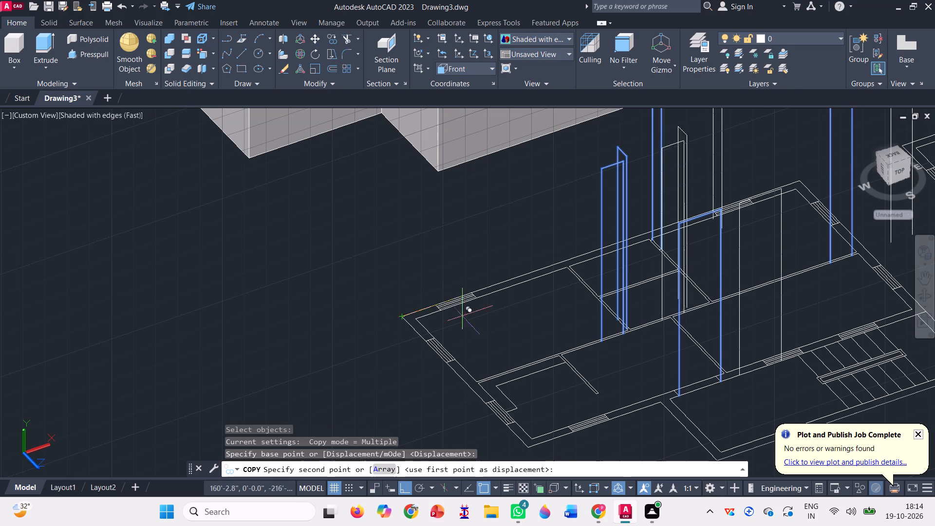
scroll(541, 320, down, 2)
scroll(385, 190, up, 3)
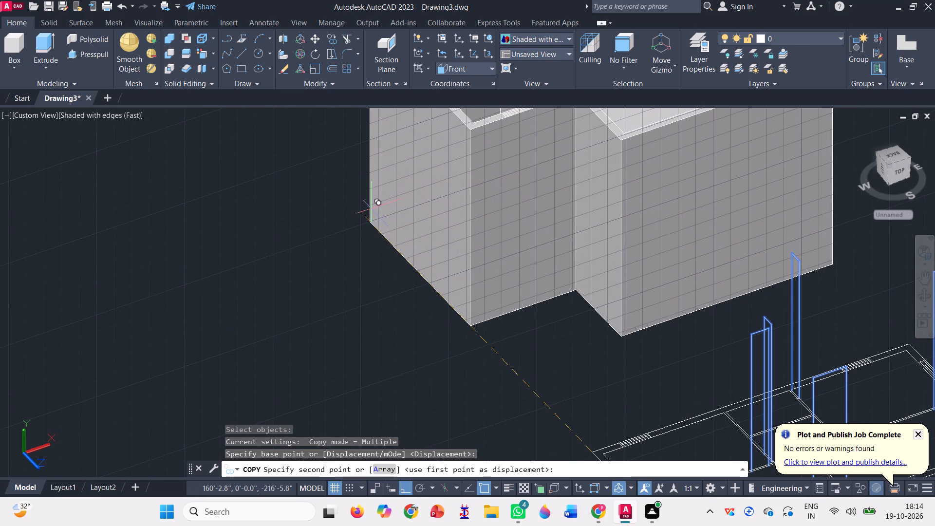
click(367, 221)
scroll(393, 271, down, 2)
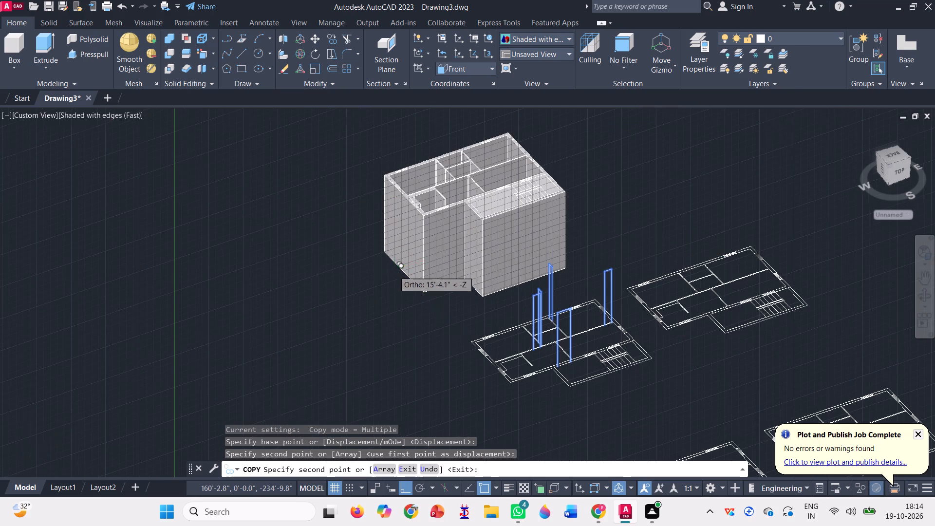
key(space)
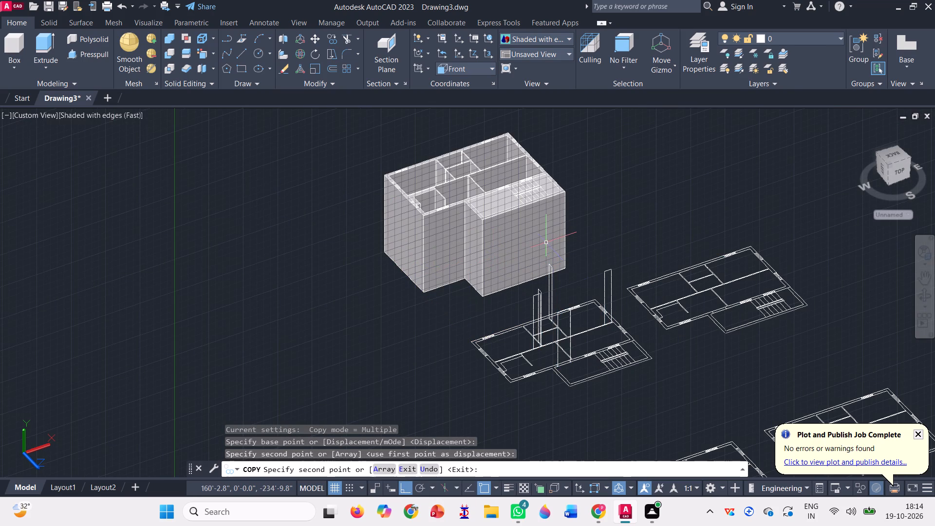
Presspull the enclosed floor area beside the stairs down through the full height of the house block to hollow it out.
click(106, 53)
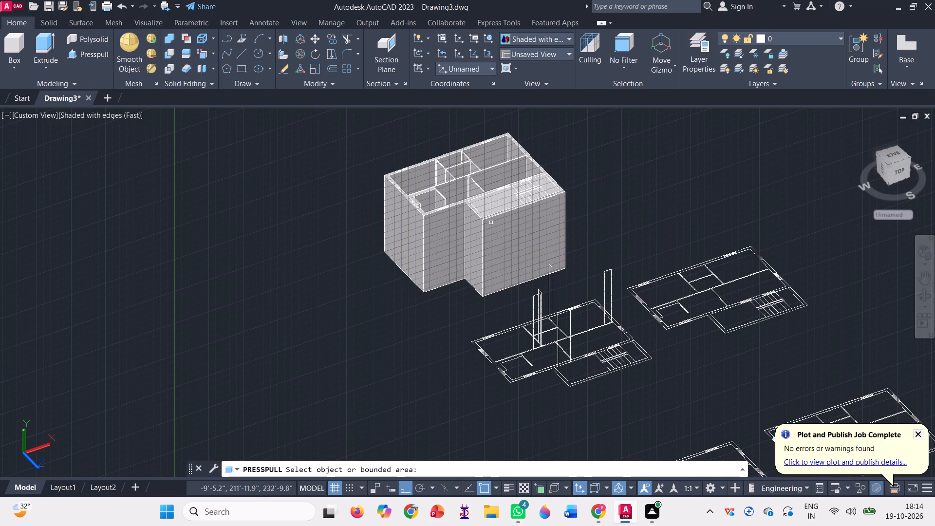
scroll(485, 218, up, 2)
scroll(494, 178, up, 2)
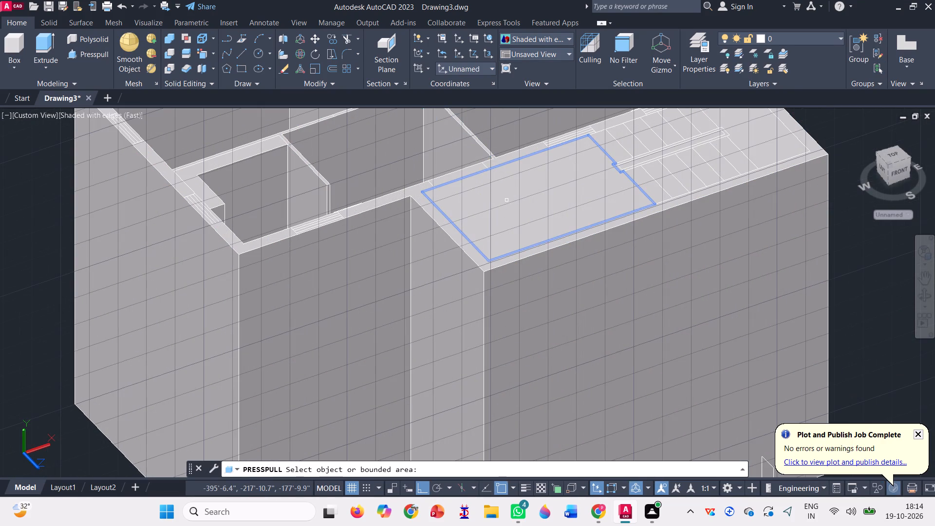
click(506, 200)
scroll(464, 163, down, 3)
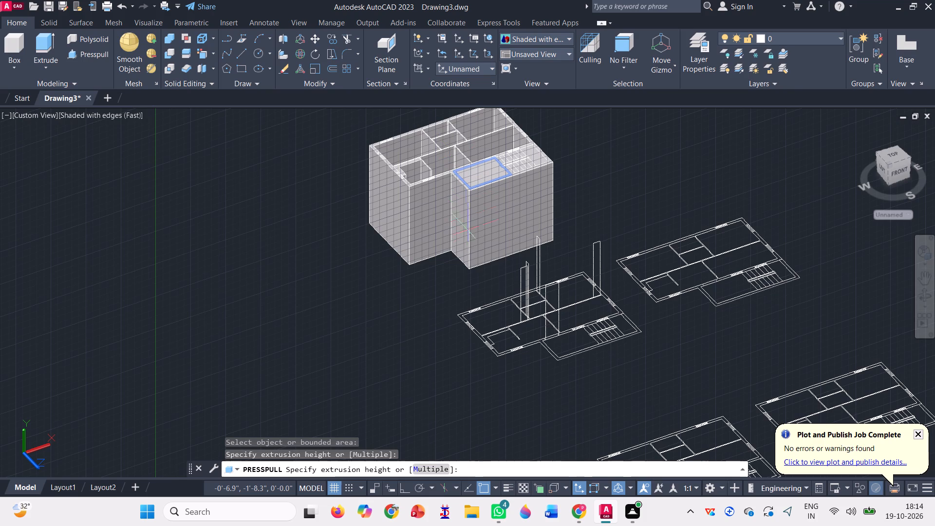
click(461, 279)
scroll(480, 199, up, 1)
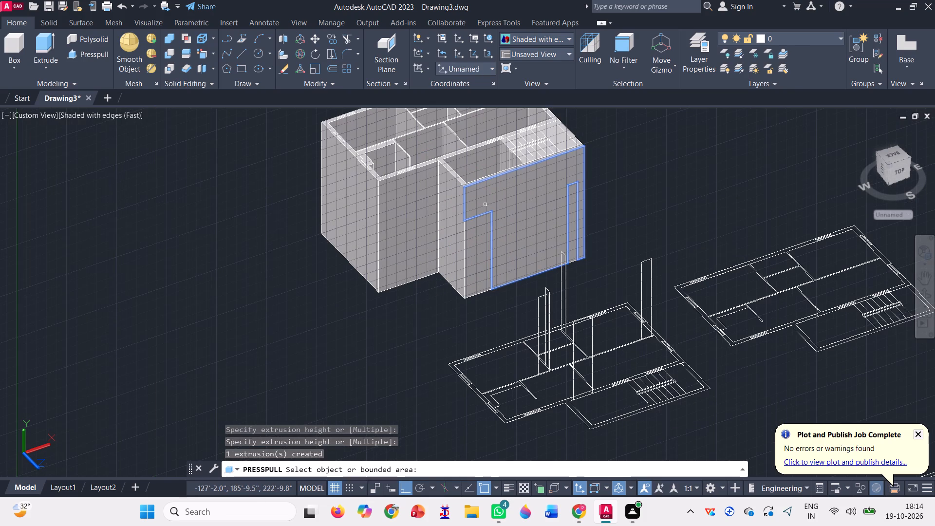
Presspull the inner face of the stair block's short end wall outward through its thickness to open that end.
click(922, 295)
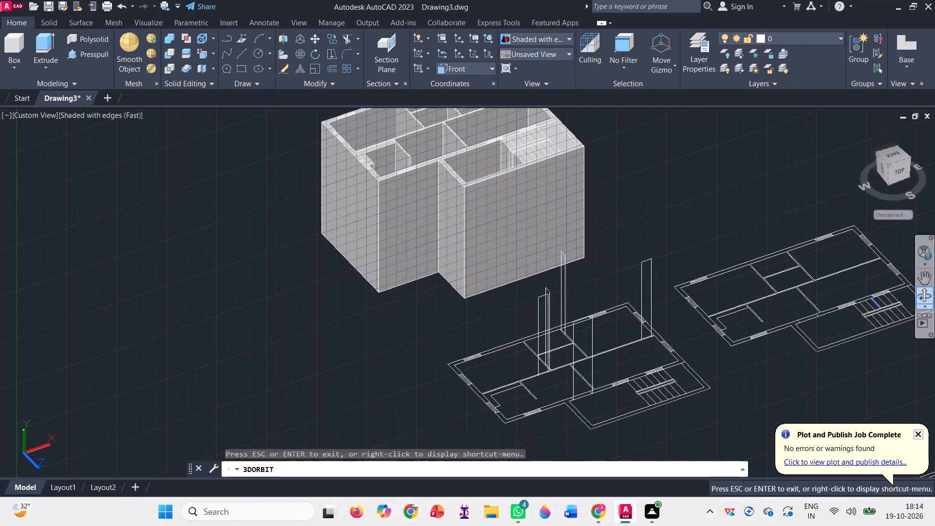
drag(797, 381, 690, 390)
scroll(600, 333, down, 6)
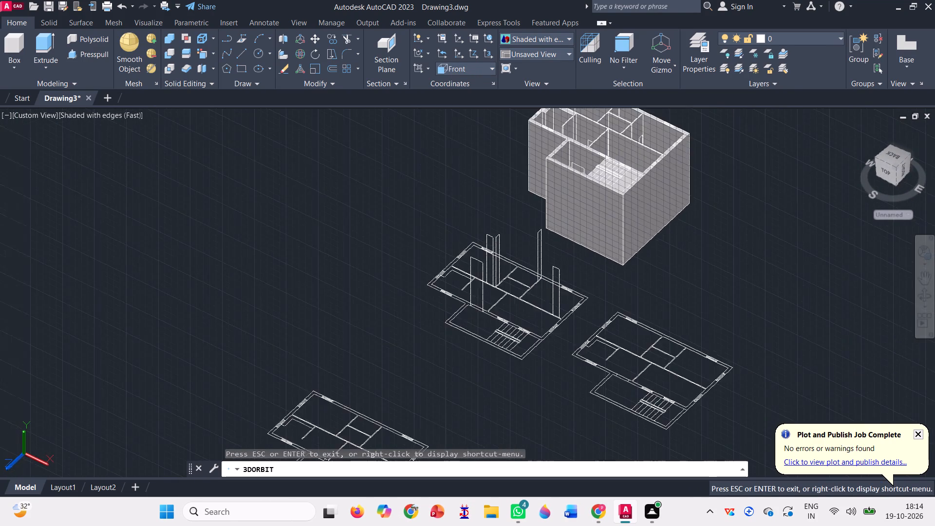
scroll(606, 307, down, 3)
drag(699, 227, 714, 207)
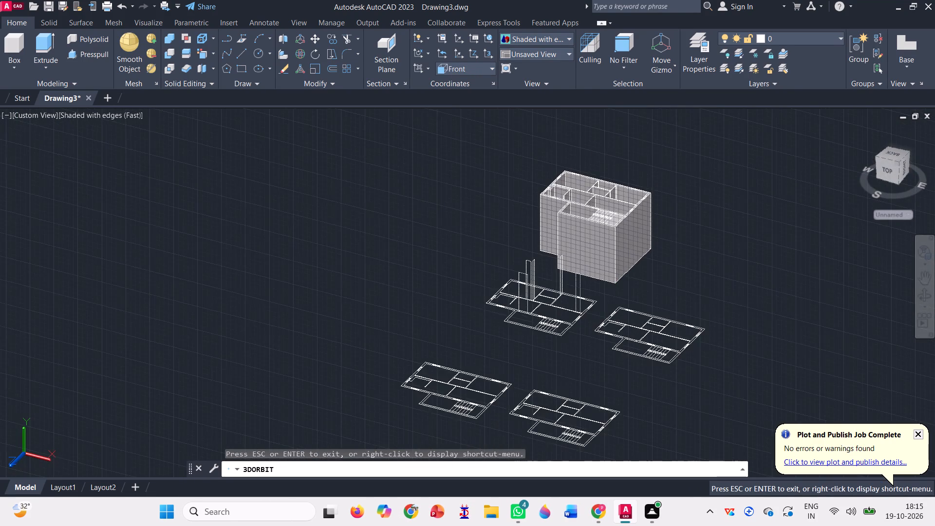
scroll(667, 195, up, 3)
drag(663, 327, 613, 333)
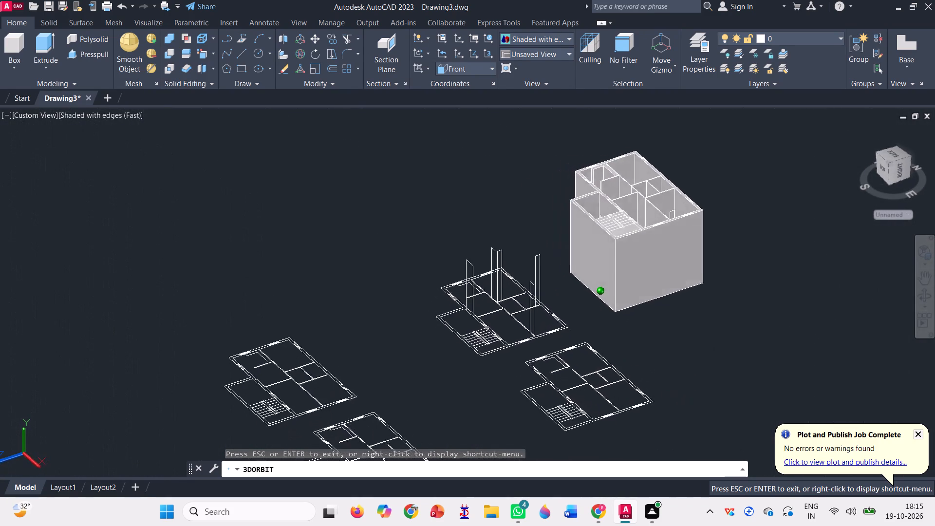
drag(613, 333, 622, 345)
scroll(645, 179, up, 8)
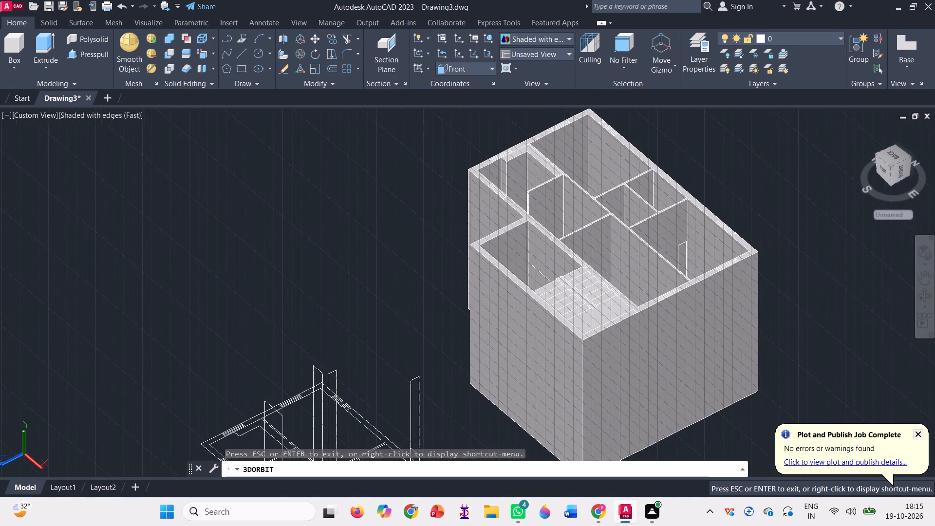
key(Escape)
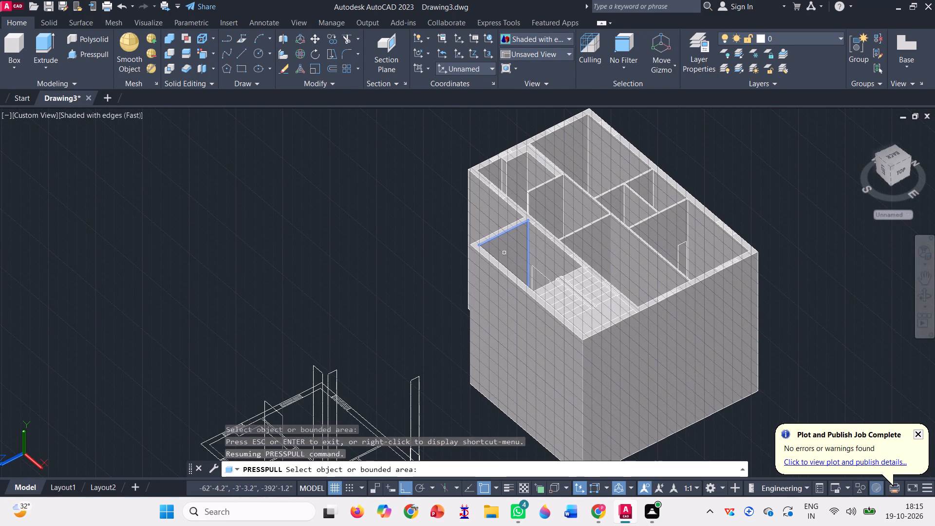
click(501, 250)
click(443, 235)
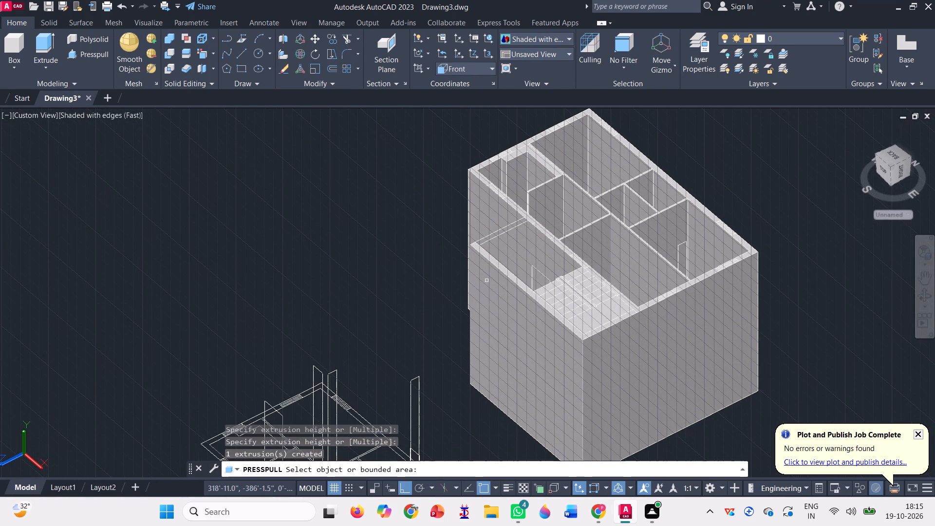
Presspull the door outline on the long partition next to the outer wall into the wall.
scroll(679, 251, up, 4)
click(687, 256)
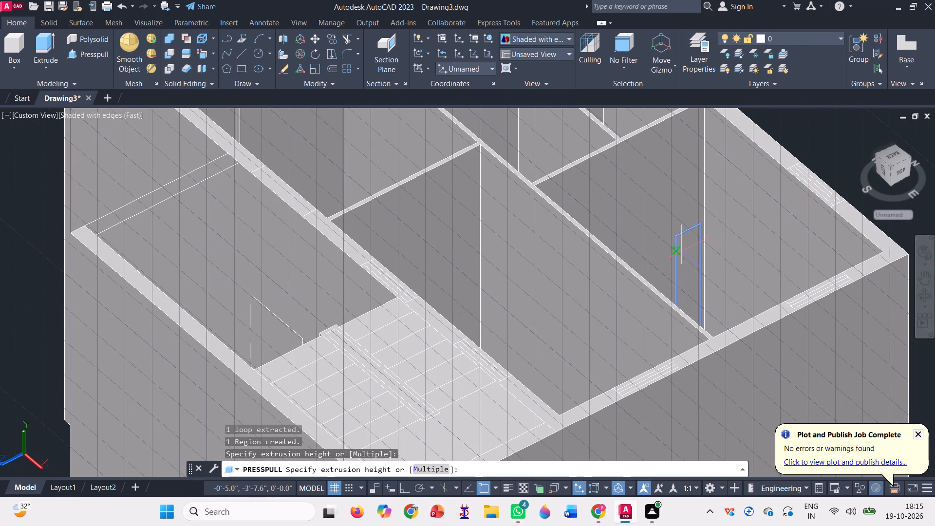
click(672, 237)
scroll(681, 270, down, 2)
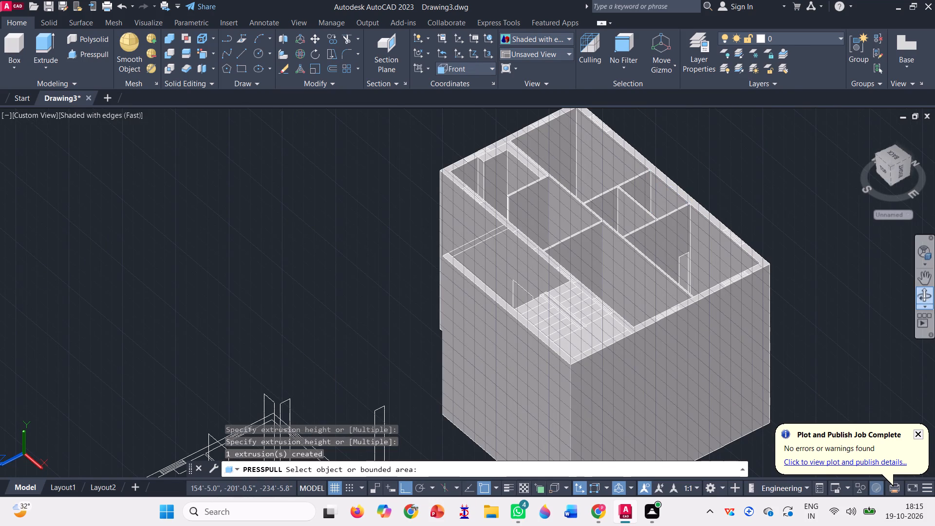
Presspull the door outline and its leftover jamb strip through the long inner partition, in the room beside the small corner room.
click(922, 294)
drag(749, 372, 811, 355)
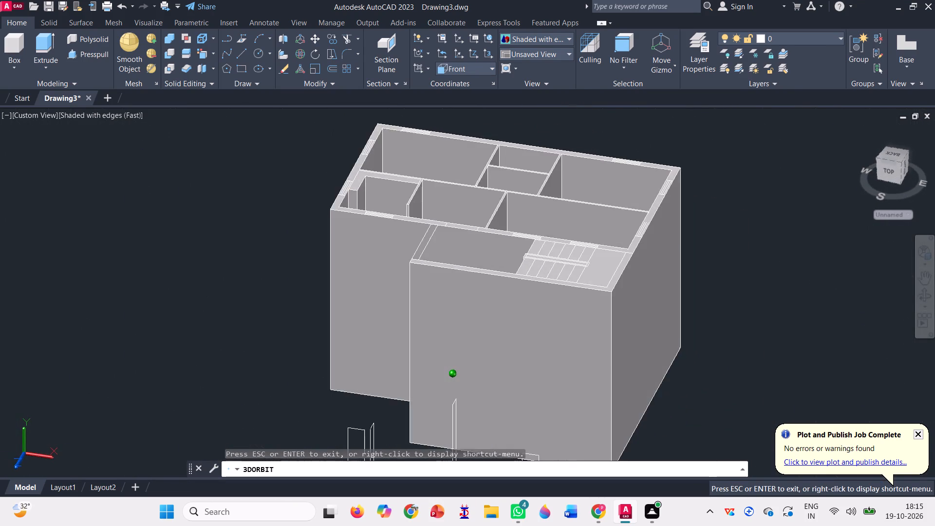
drag(811, 355, 850, 418)
drag(590, 363, 606, 374)
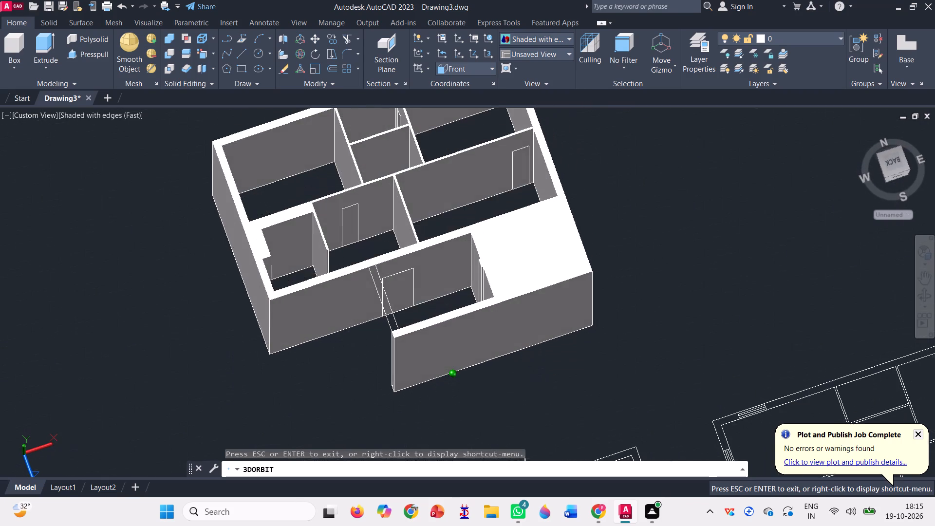
drag(606, 374, 607, 375)
scroll(629, 290, down, 3)
scroll(423, 241, up, 4)
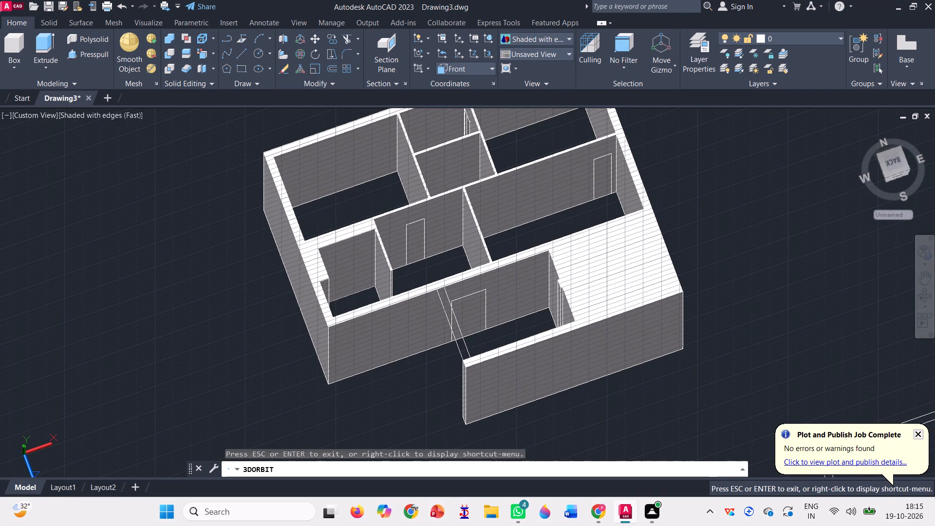
key(Escape)
click(417, 244)
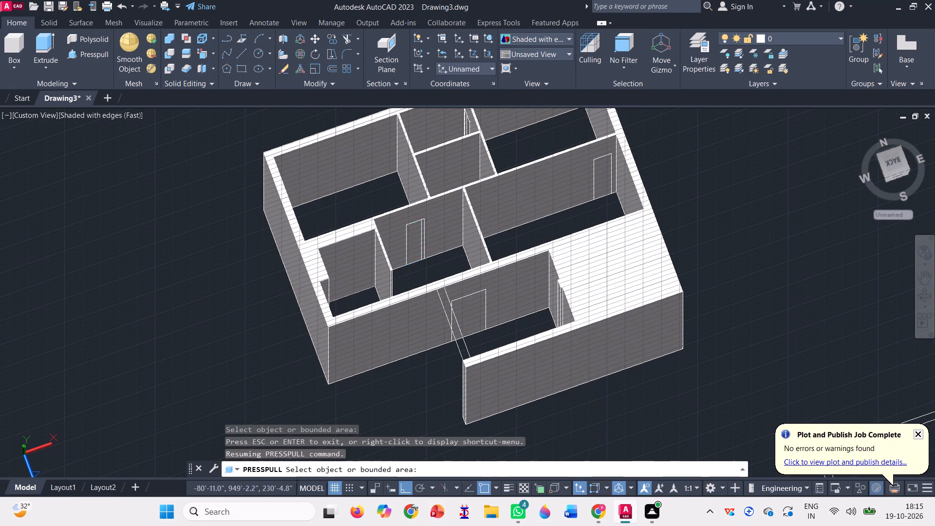
click(393, 215)
scroll(428, 235, up, 3)
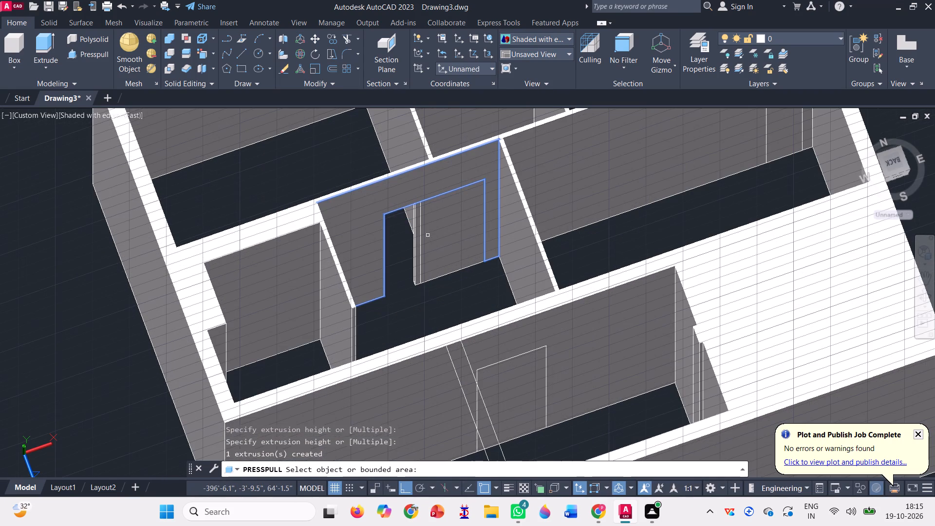
scroll(417, 234, up, 3)
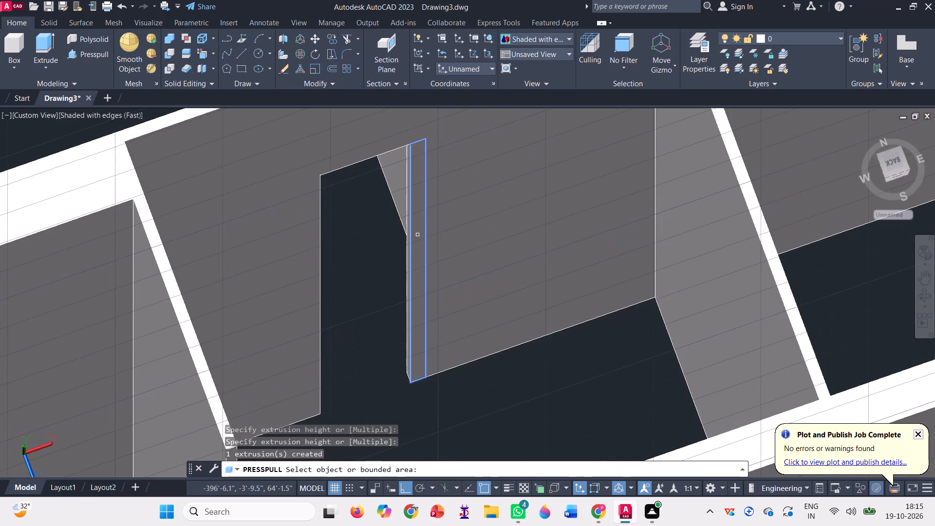
click(417, 234)
click(391, 218)
Presspull the door outline near the stair end of the same long inner partition through the wall.
scroll(386, 222, down, 3)
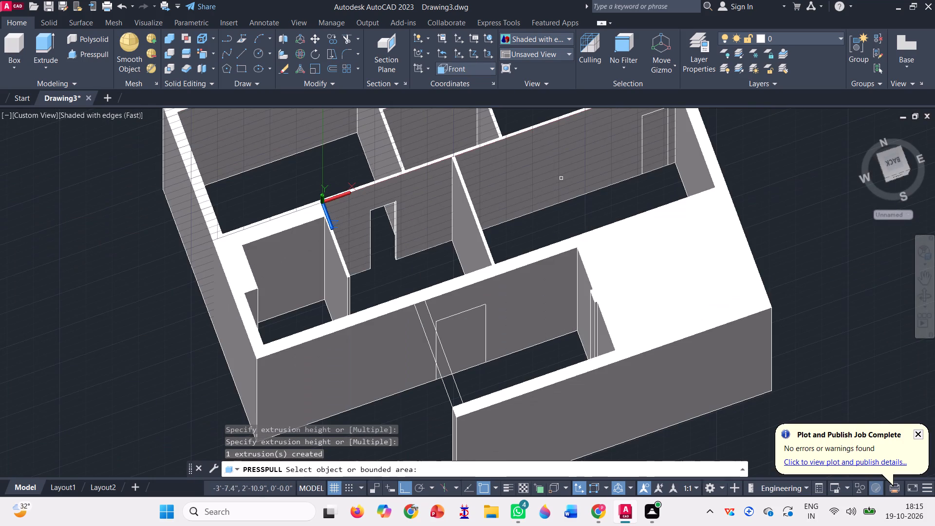
scroll(627, 182, down, 1)
scroll(647, 131, up, 3)
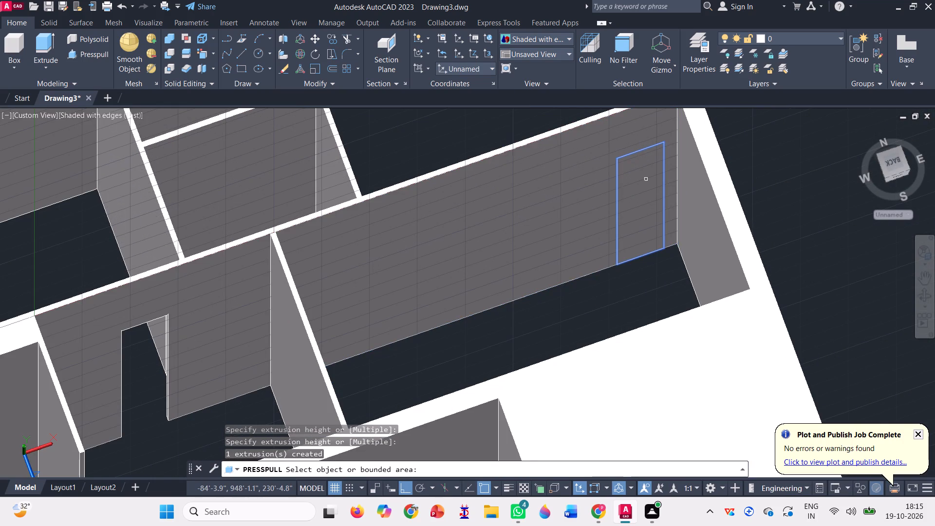
click(646, 179)
click(596, 141)
Presspull the wide door outline between the stair area and the inner rooms through the wall, including the leftover strips at its jamb.
scroll(605, 157, down, 2)
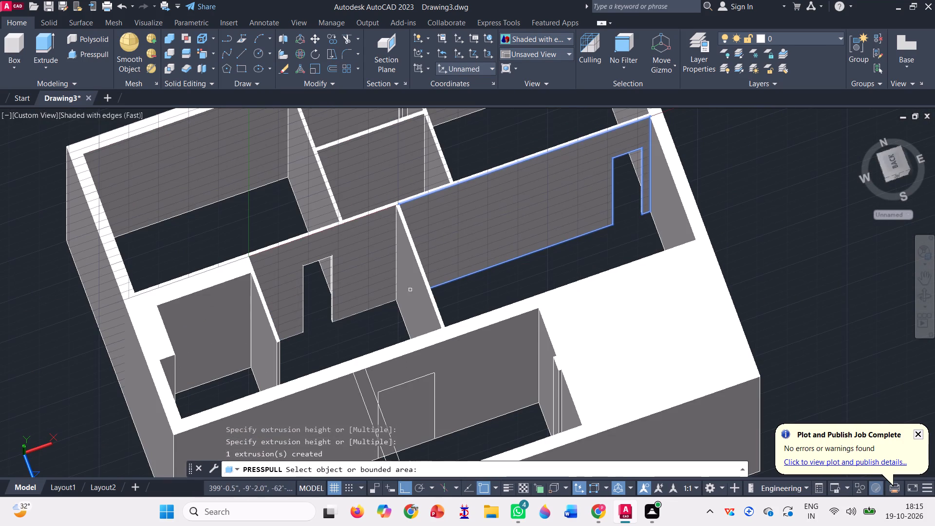
click(398, 411)
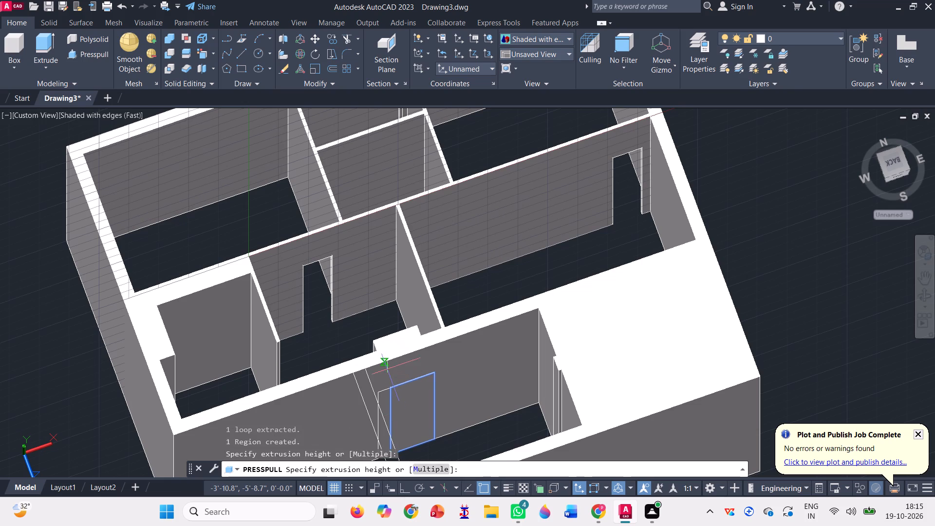
click(387, 369)
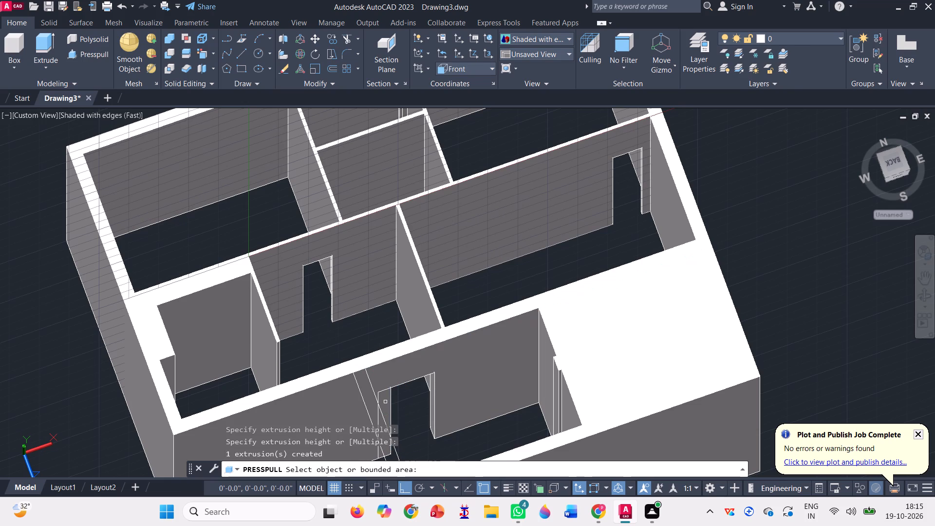
scroll(385, 400, up, 3)
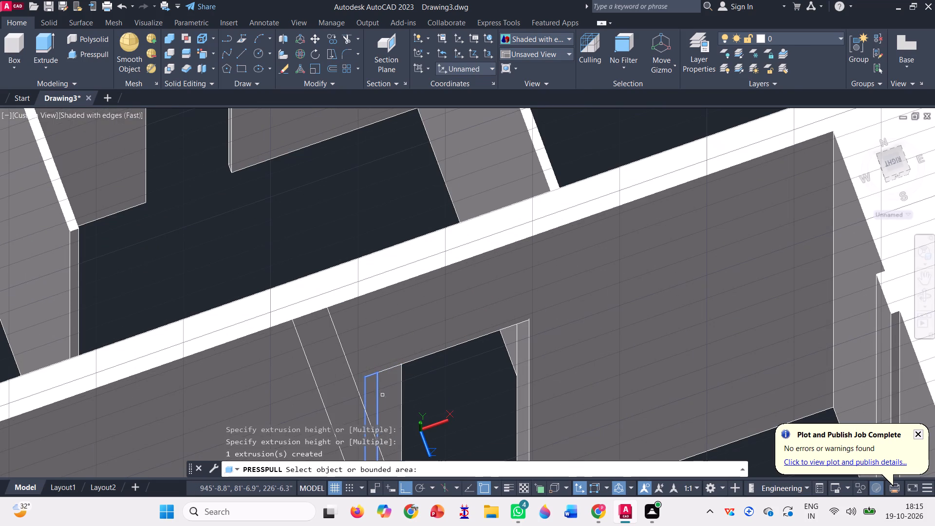
click(386, 392)
click(372, 350)
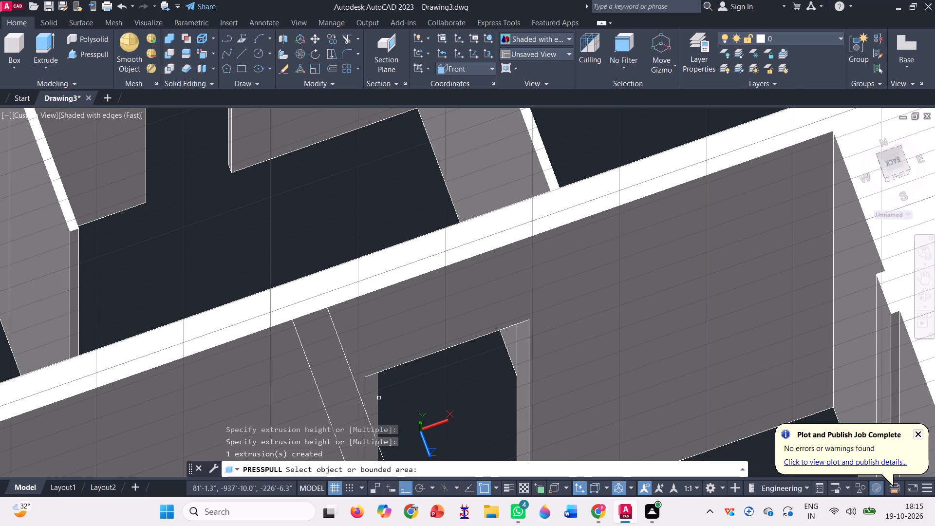
click(373, 393)
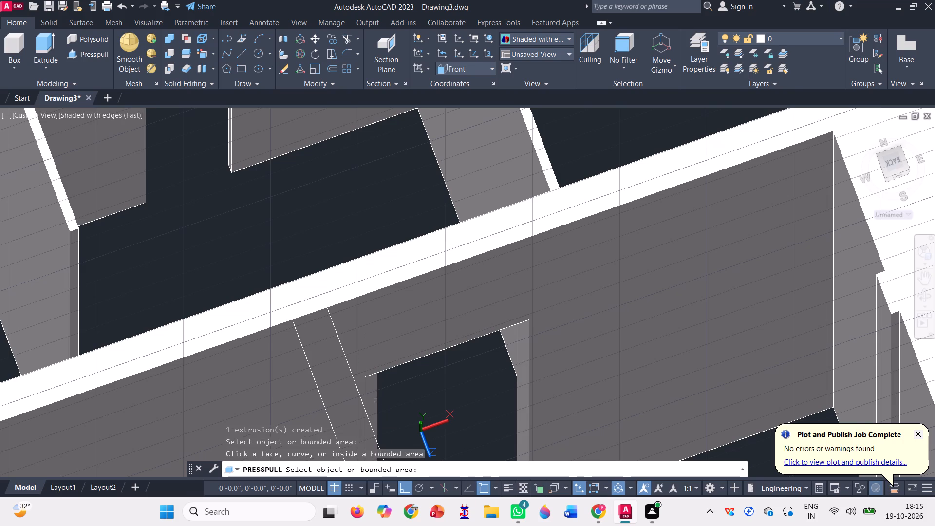
scroll(376, 377, down, 3)
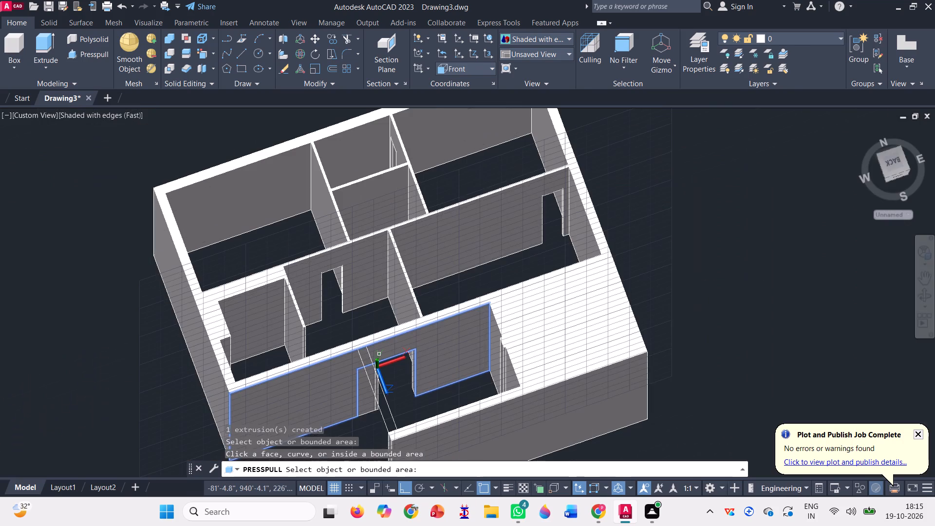
scroll(373, 403, up, 5)
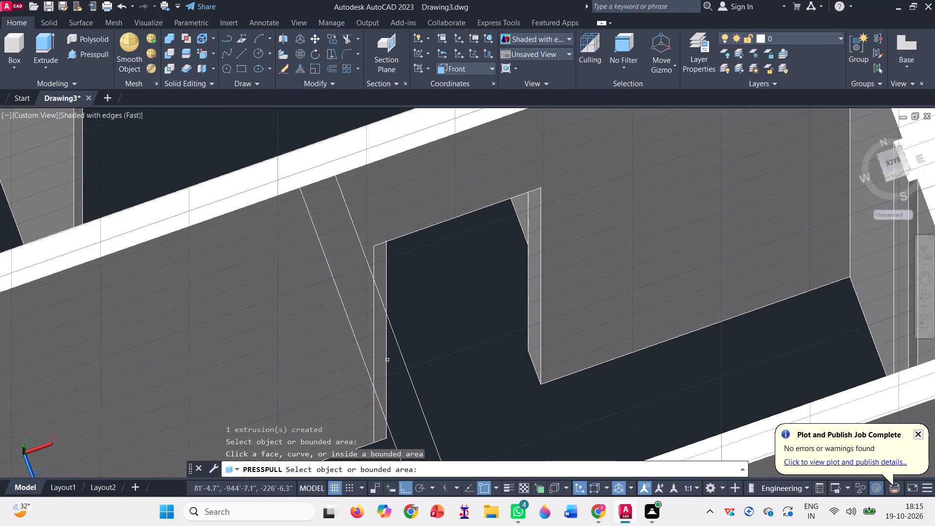
click(380, 356)
click(352, 289)
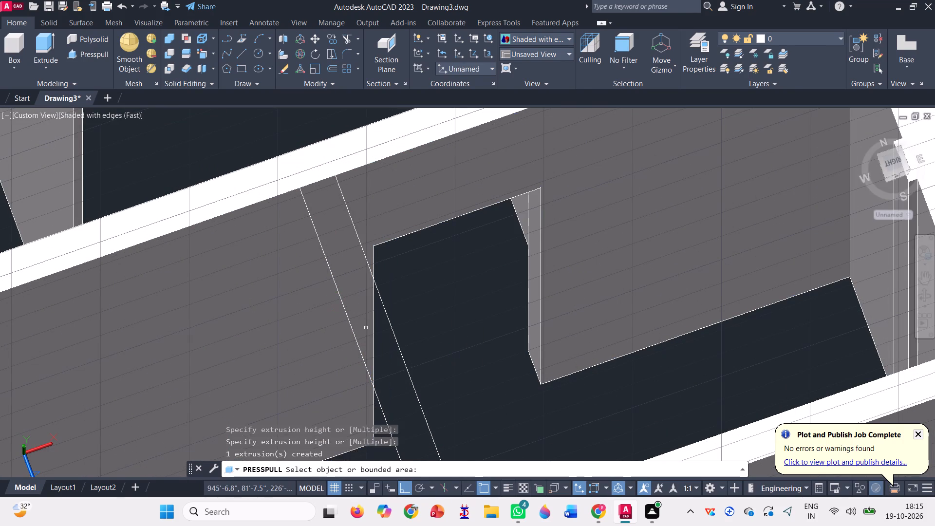
Presspull the door outline on the end room's cross partition, near its inner corner, through the wall.
scroll(366, 327, down, 3)
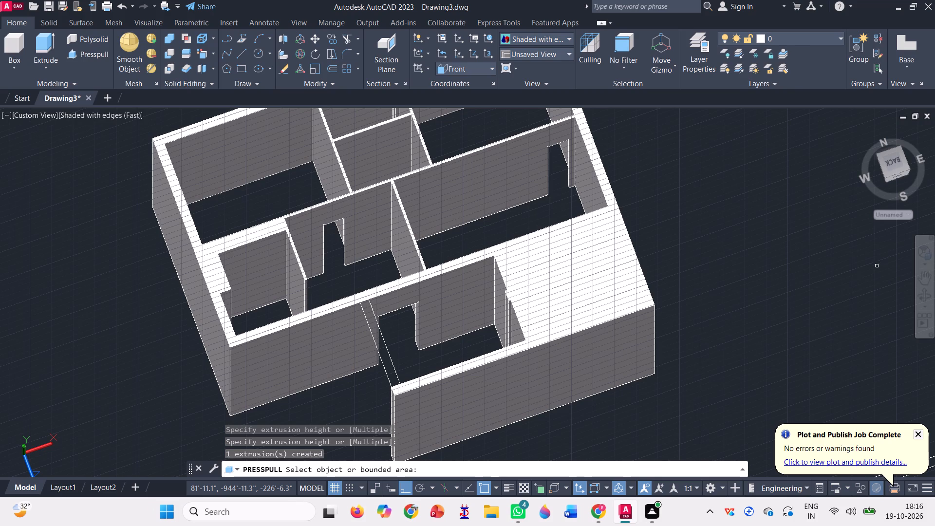
scroll(874, 263, down, 1)
click(922, 287)
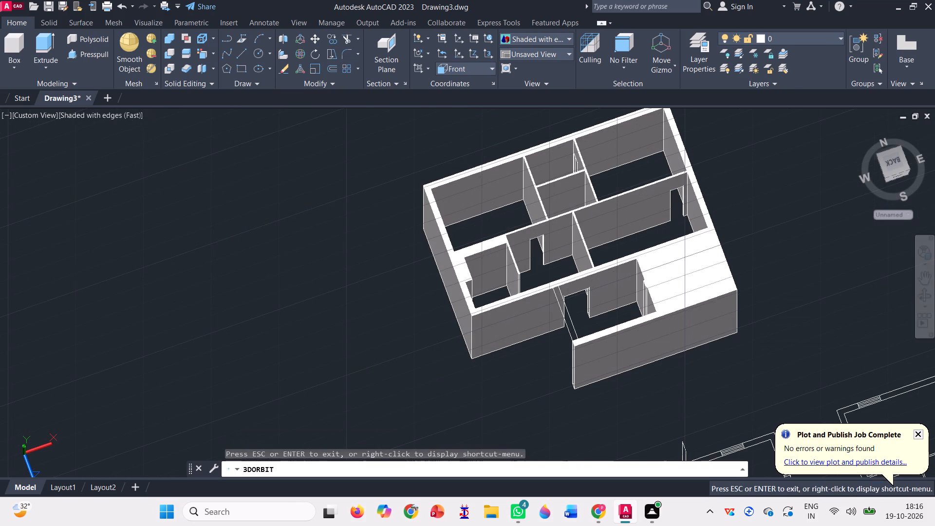
drag(409, 306, 505, 312)
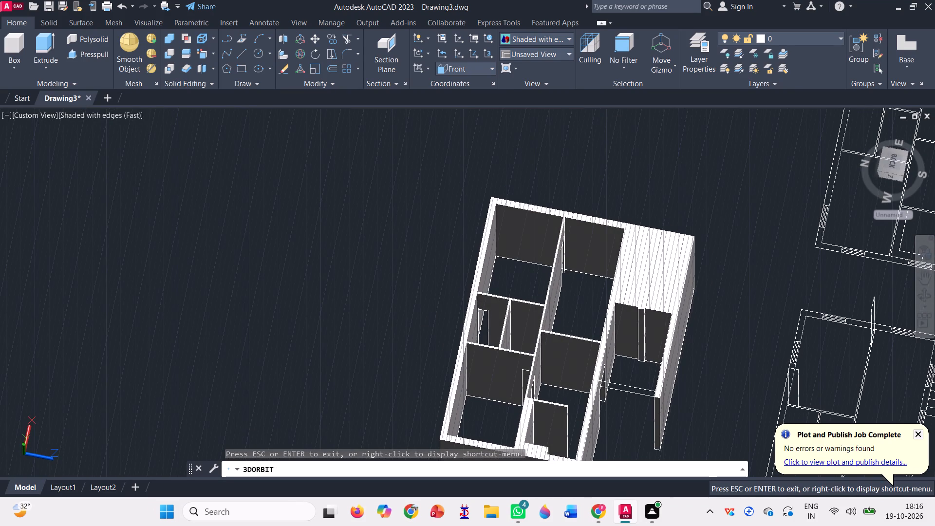
drag(498, 406, 524, 412)
scroll(550, 452, up, 2)
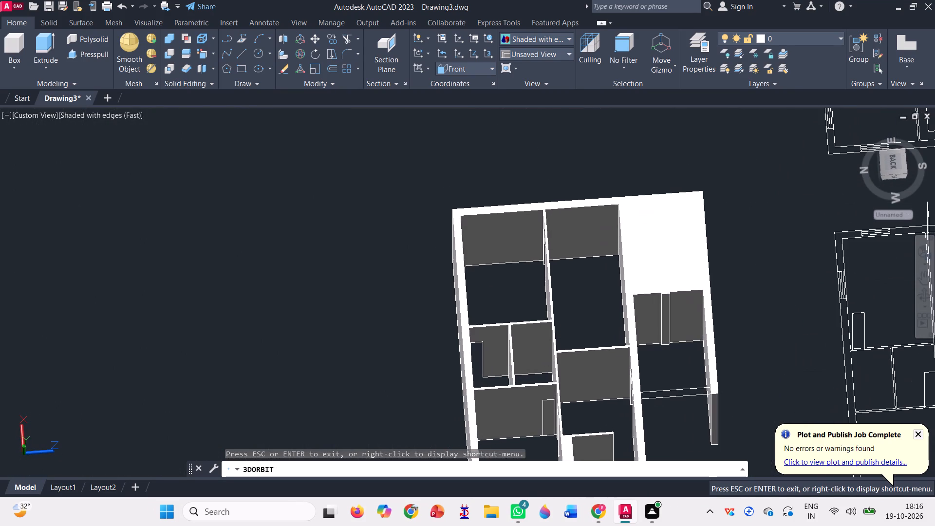
drag(405, 332, 420, 336)
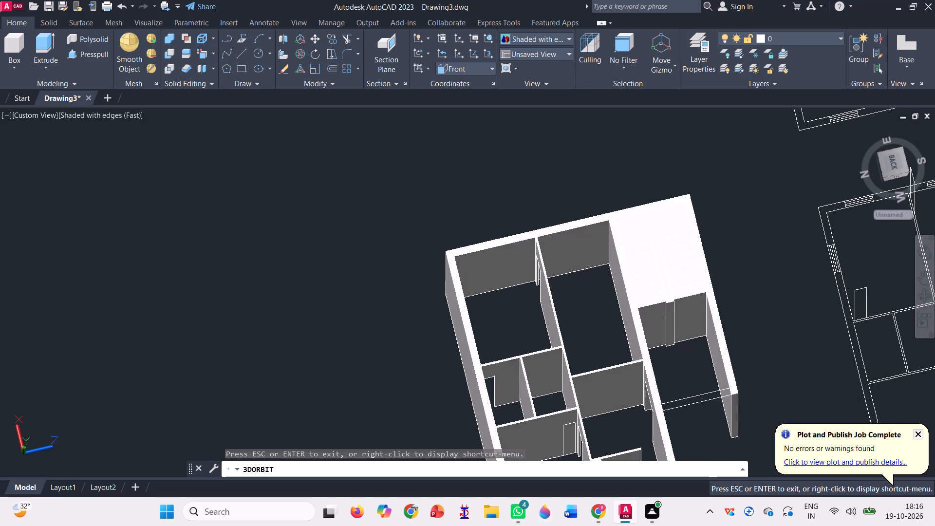
scroll(467, 194, down, 6)
scroll(562, 407, up, 4)
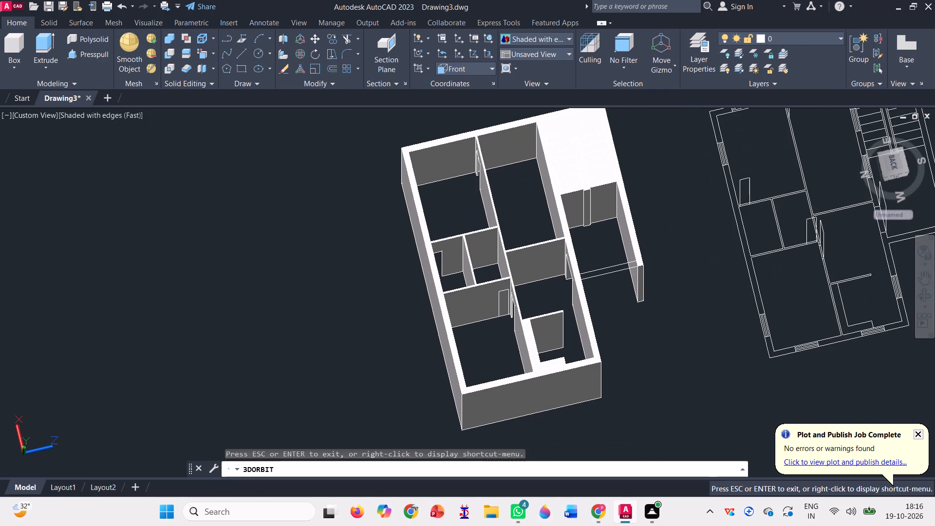
key(Escape)
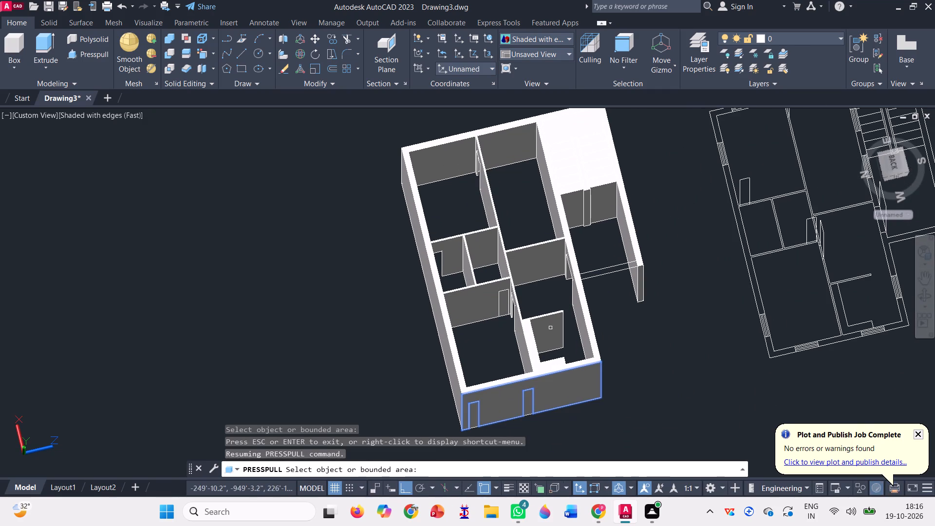
scroll(505, 306, up, 2)
click(499, 293)
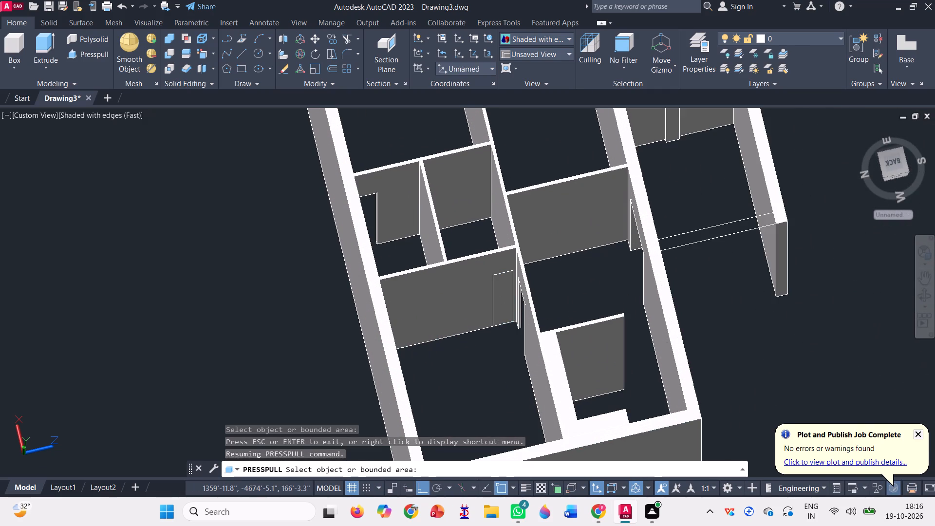
click(483, 265)
scroll(481, 344, down, 1)
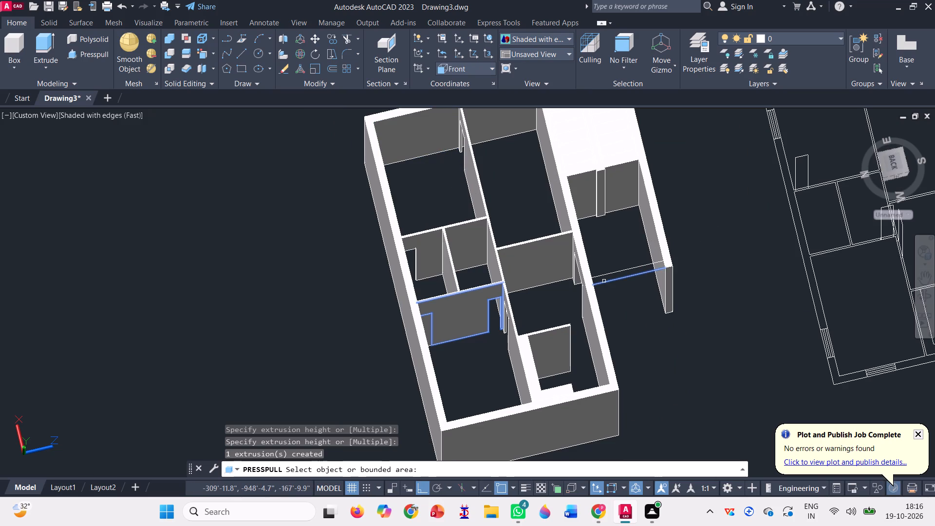
key(Escape)
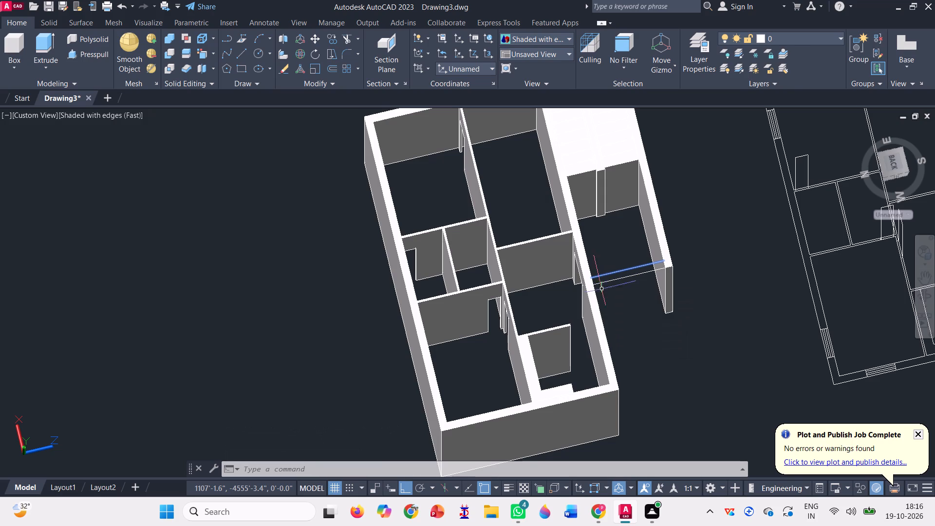
Switch the model to the SW Isometric view to bring up the plan with the upright door outlines.
scroll(568, 289, down, 1)
scroll(428, 202, down, 1)
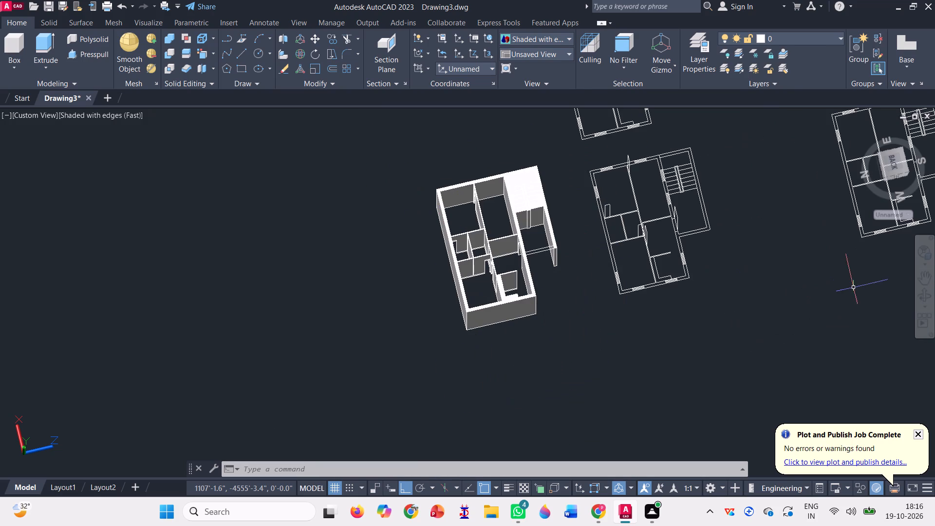
click(34, 115)
click(93, 225)
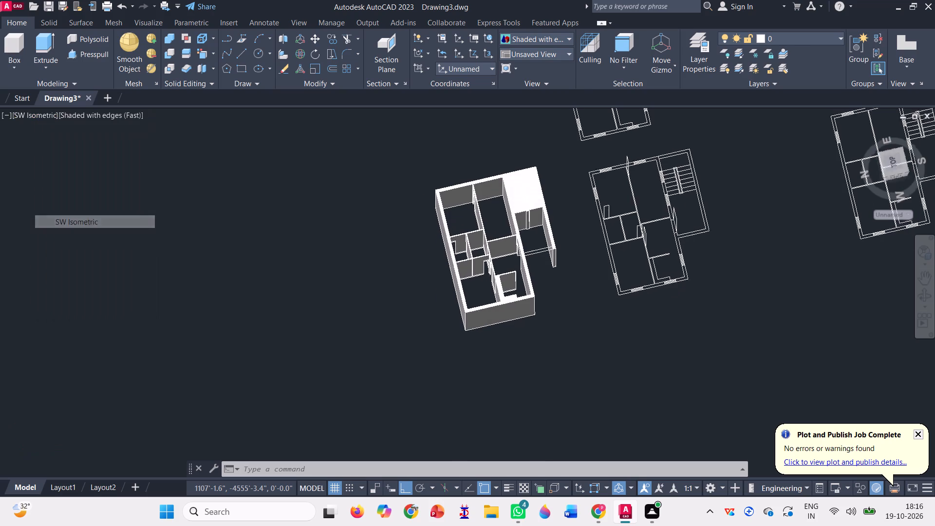
scroll(324, 306, up, 2)
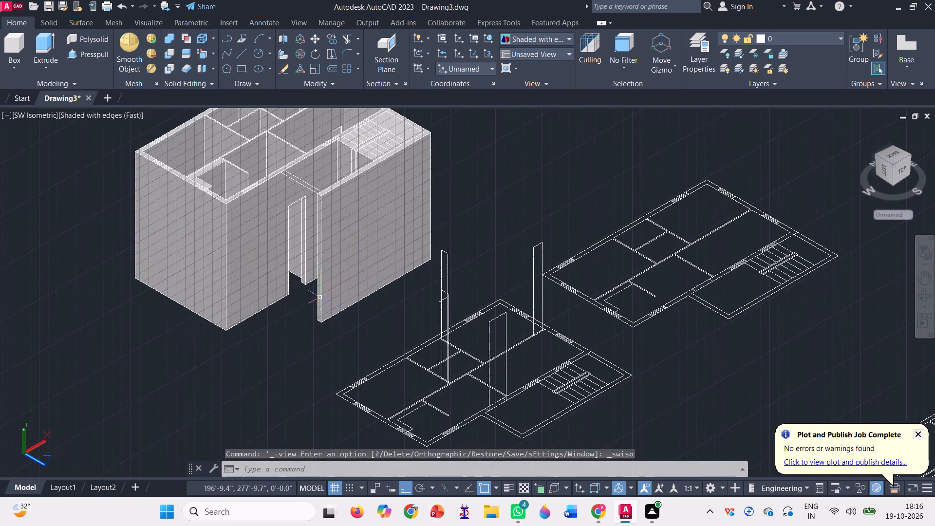
scroll(318, 290, down, 1)
scroll(275, 240, up, 3)
scroll(291, 256, down, 2)
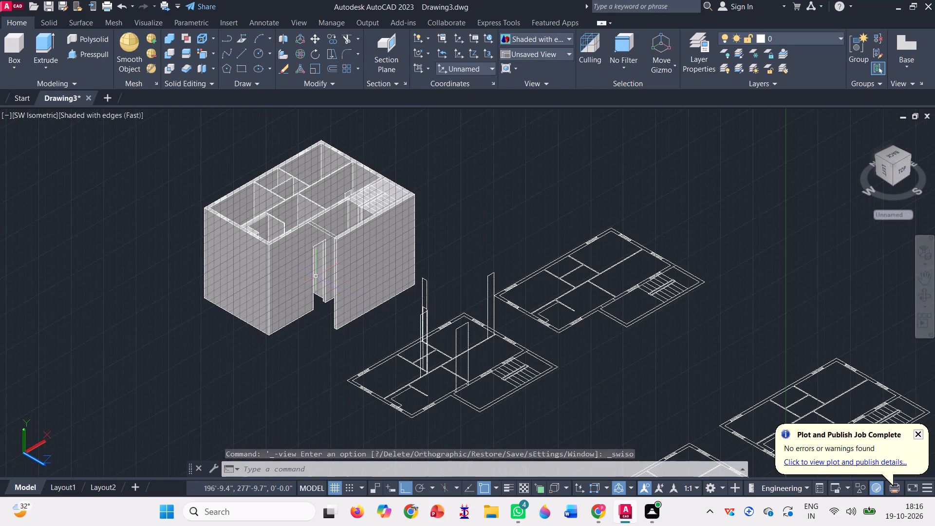
scroll(463, 295, up, 2)
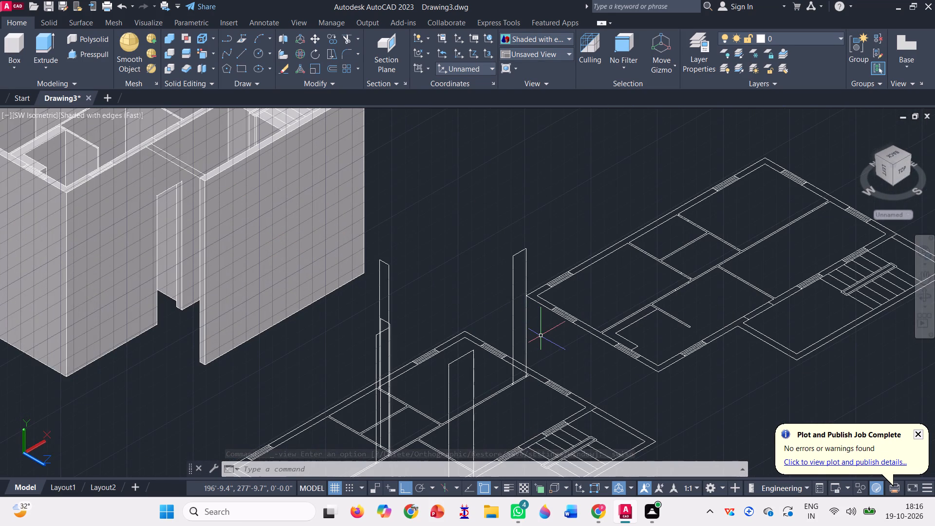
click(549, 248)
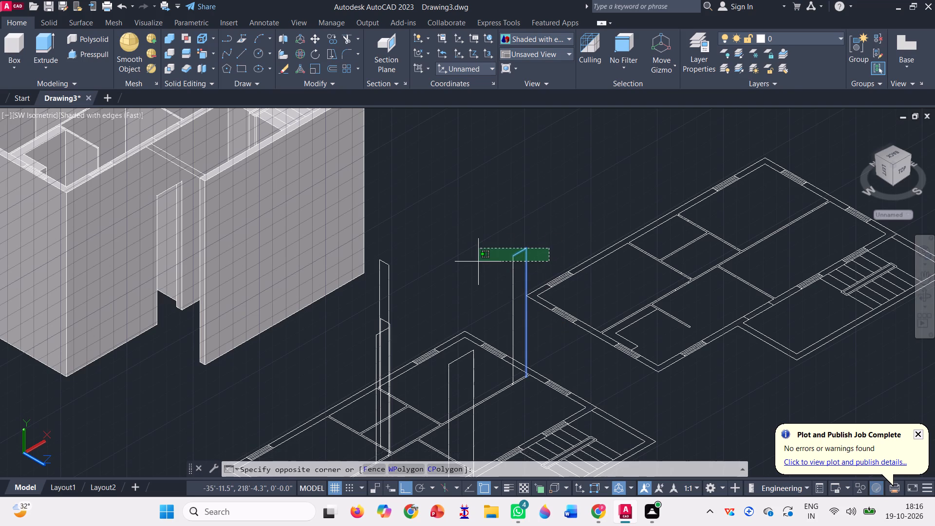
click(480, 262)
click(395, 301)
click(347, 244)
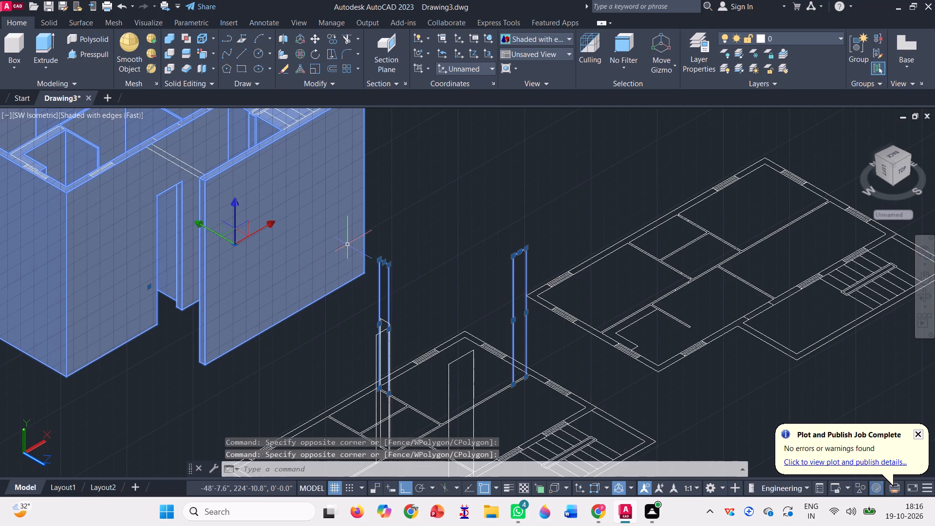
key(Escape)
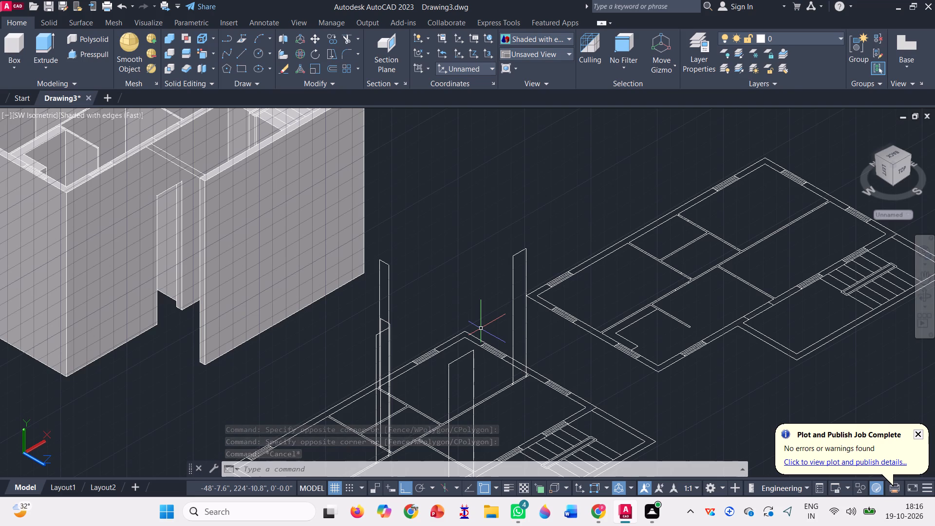
Erase the tallest upright door outline beside the small inner rooms and the one at the far end of the long partition.
scroll(375, 292, up, 4)
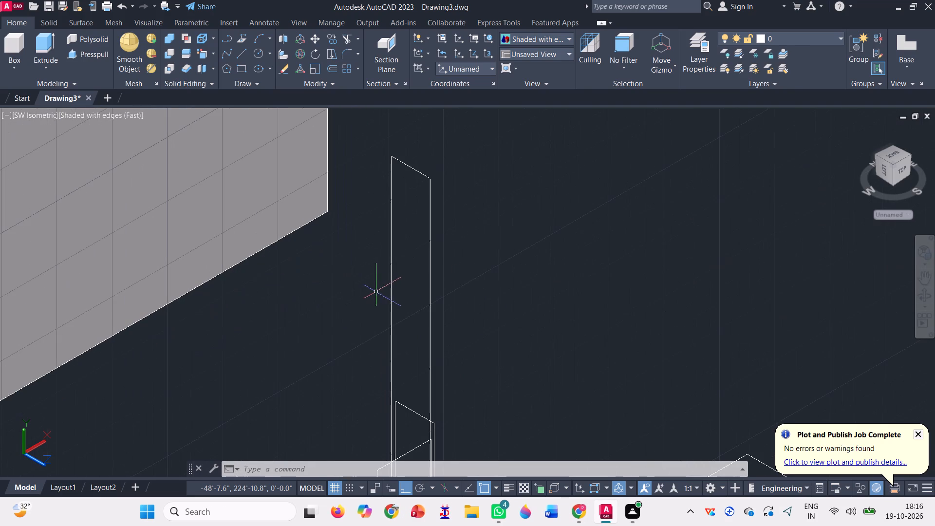
click(473, 273)
click(377, 145)
scroll(387, 176, down, 1)
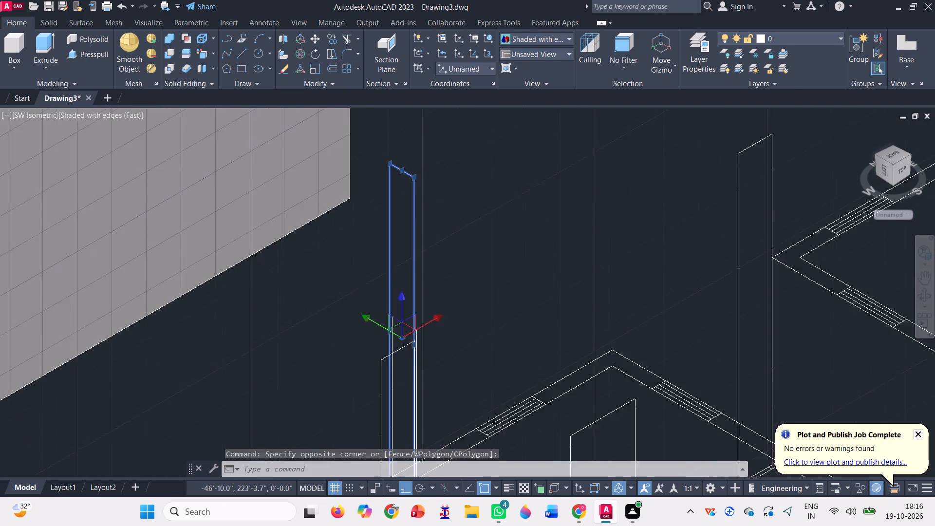
scroll(387, 176, down, 1)
scroll(420, 219, down, 1)
scroll(561, 186, up, 3)
click(553, 199)
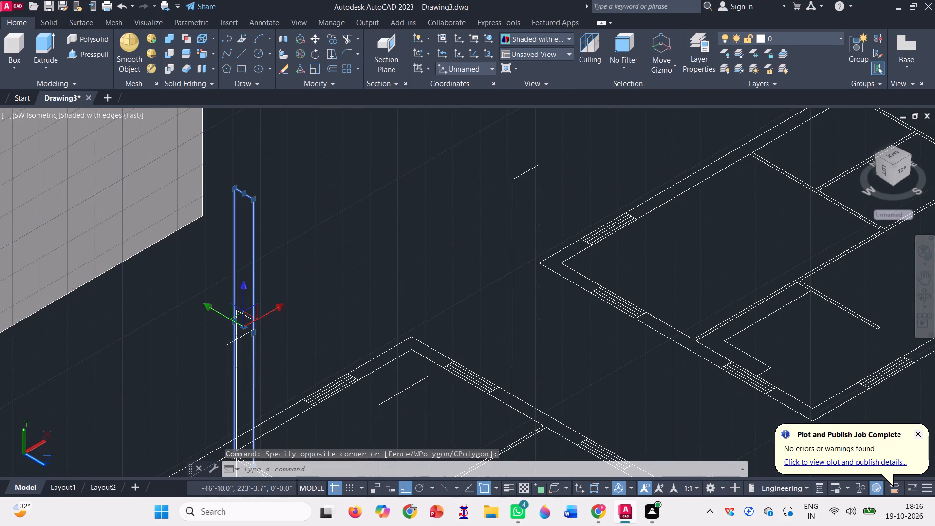
click(443, 161)
key(Delete)
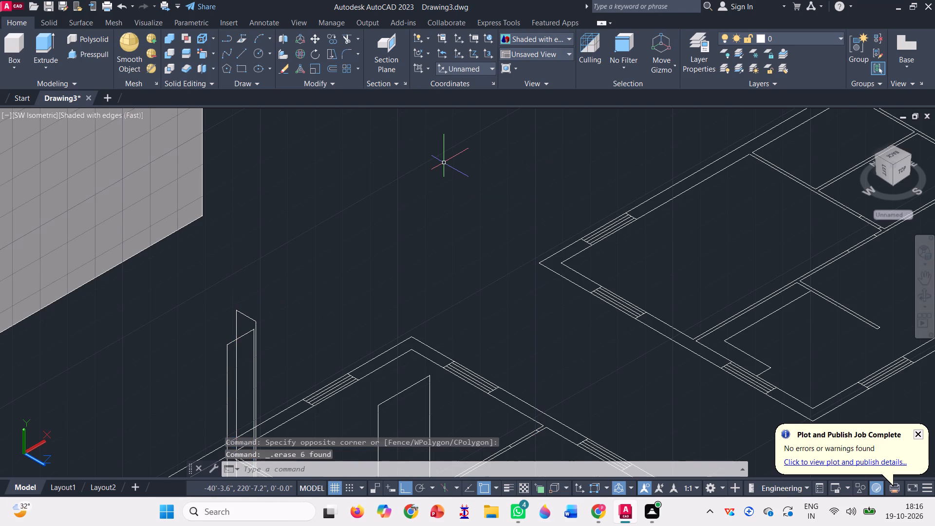
Erase the remaining overlapping pair of upright door outlines by the small inner rooms and the wide outline near the stairs.
scroll(465, 157, down, 1)
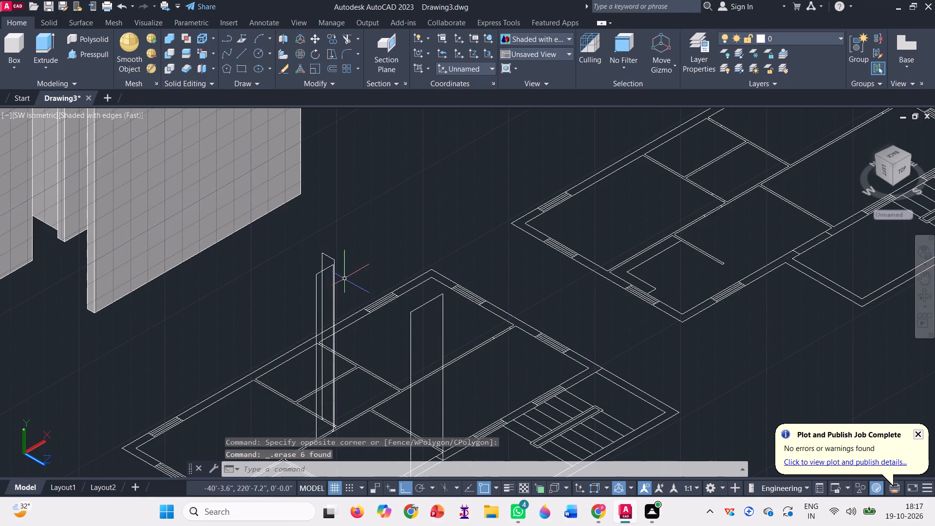
click(347, 282)
click(278, 252)
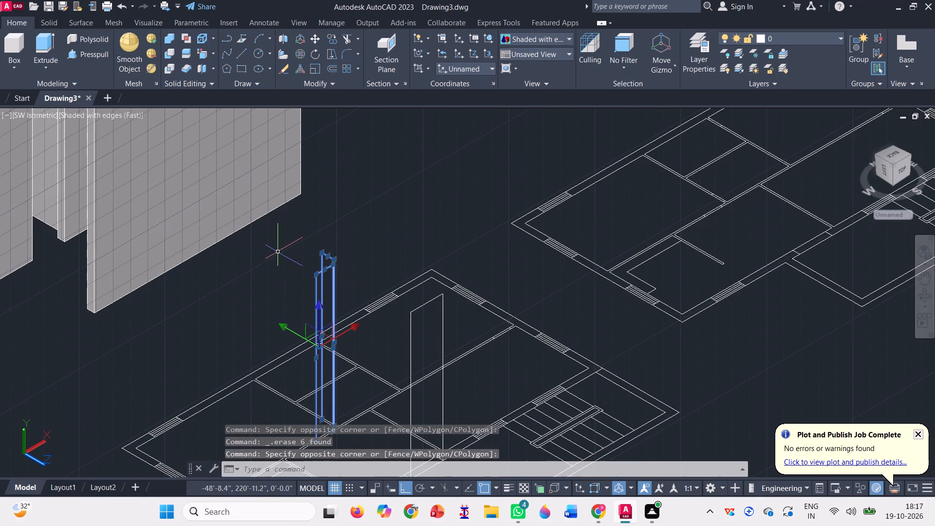
key(Delete)
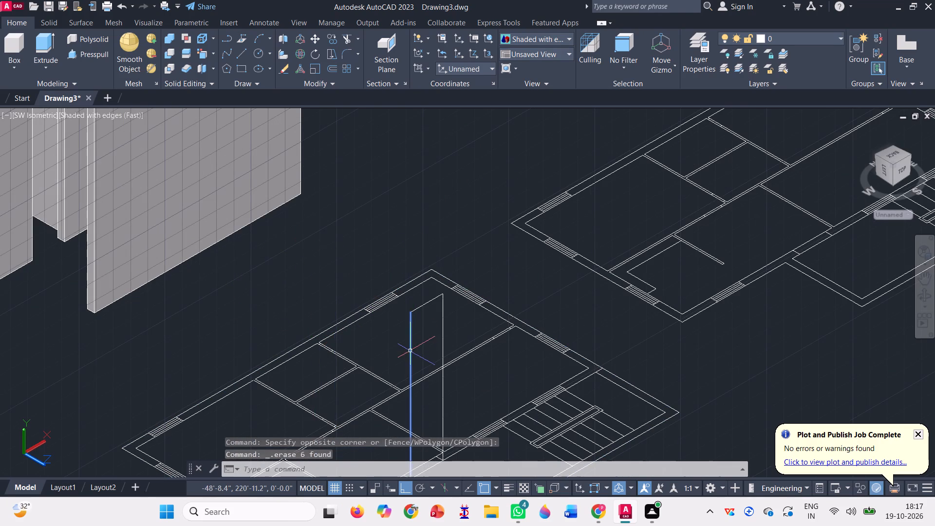
scroll(417, 328, up, 3)
click(522, 326)
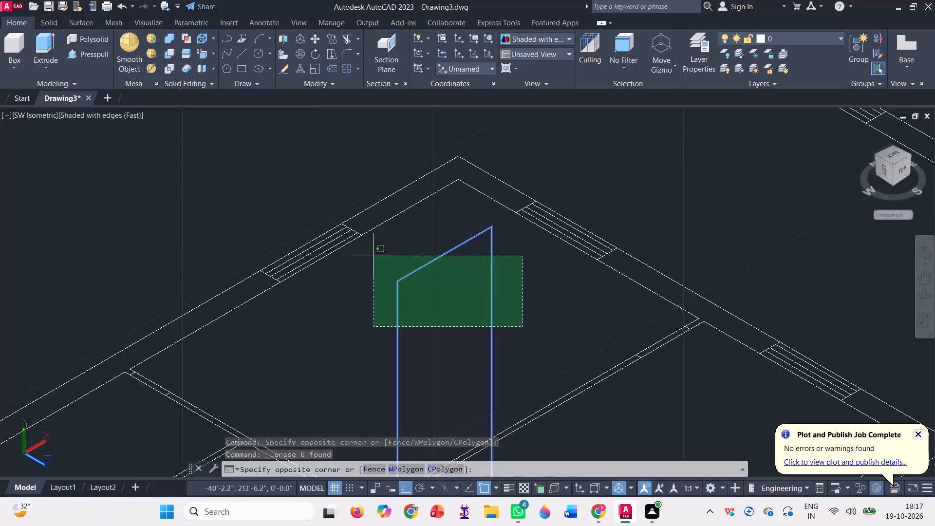
click(374, 257)
key(Delete)
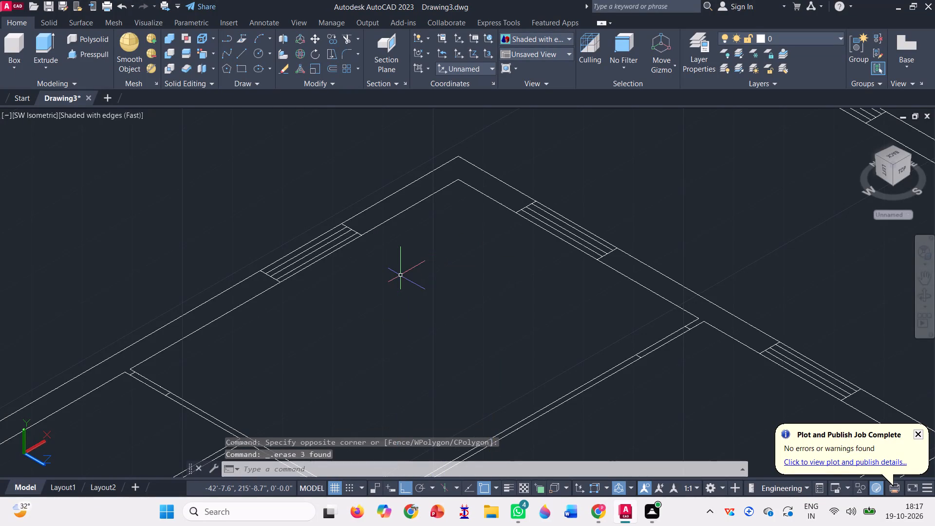
Reorient the UCS so that its Z axis points vertically upward.
scroll(397, 274, down, 2)
scroll(377, 213, down, 1)
scroll(376, 264, down, 1)
scroll(404, 347, down, 1)
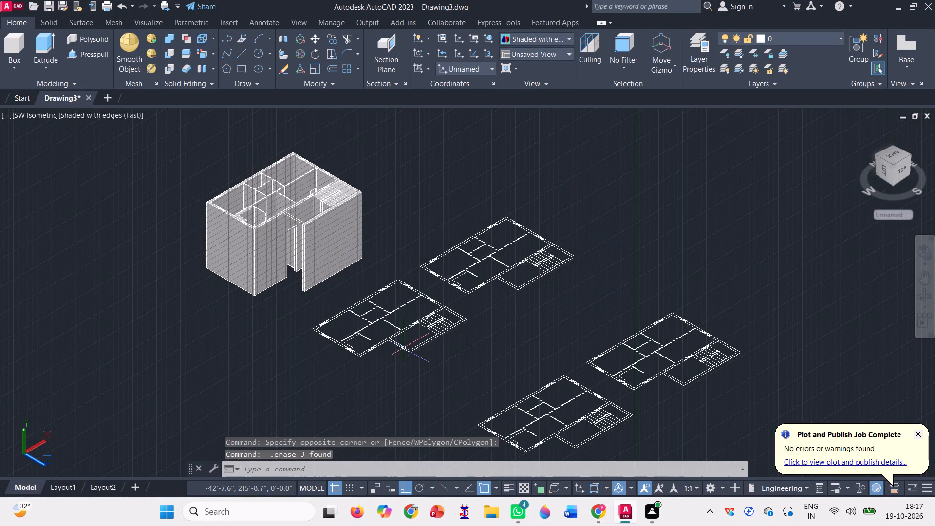
scroll(275, 148, up, 2)
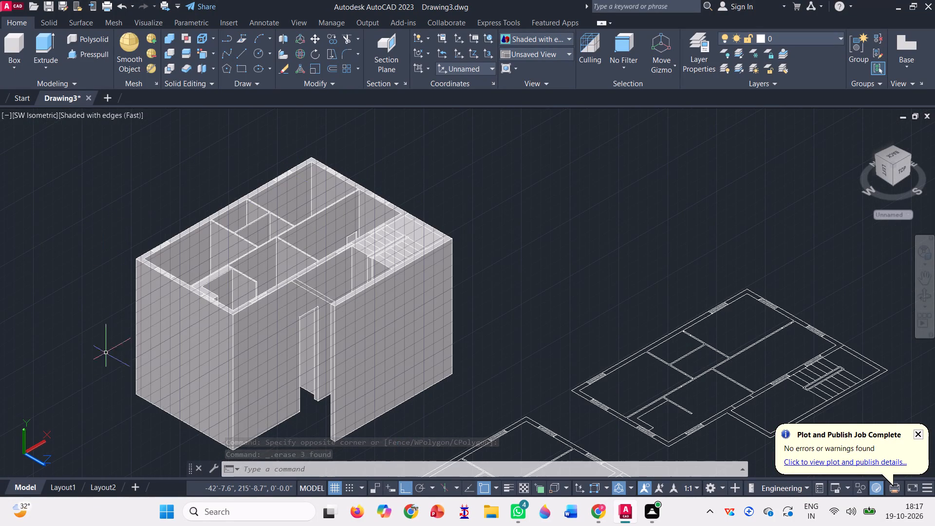
scroll(278, 253, down, 2)
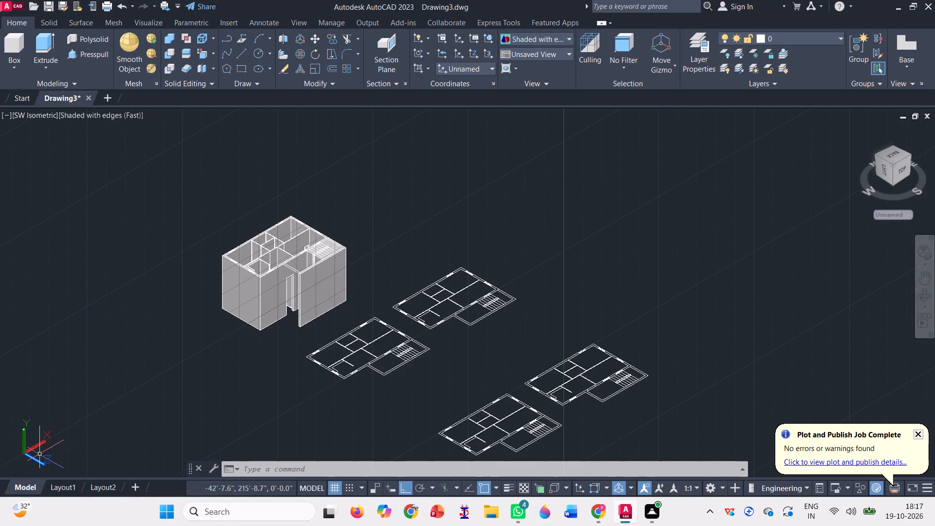
click(21, 452)
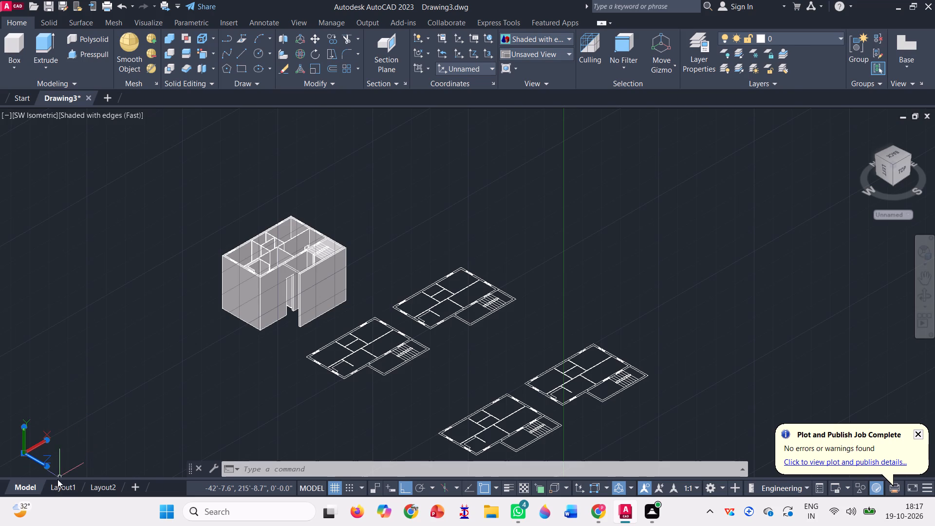
click(46, 463)
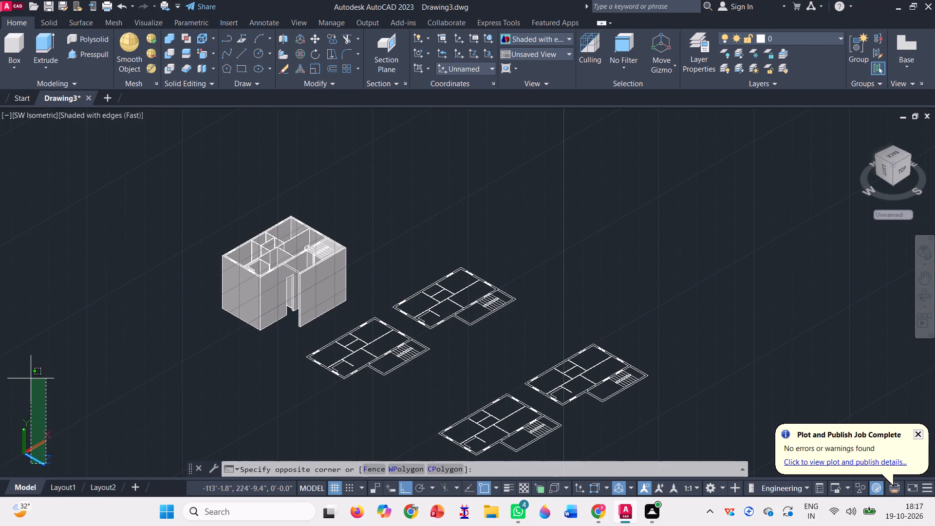
click(46, 417)
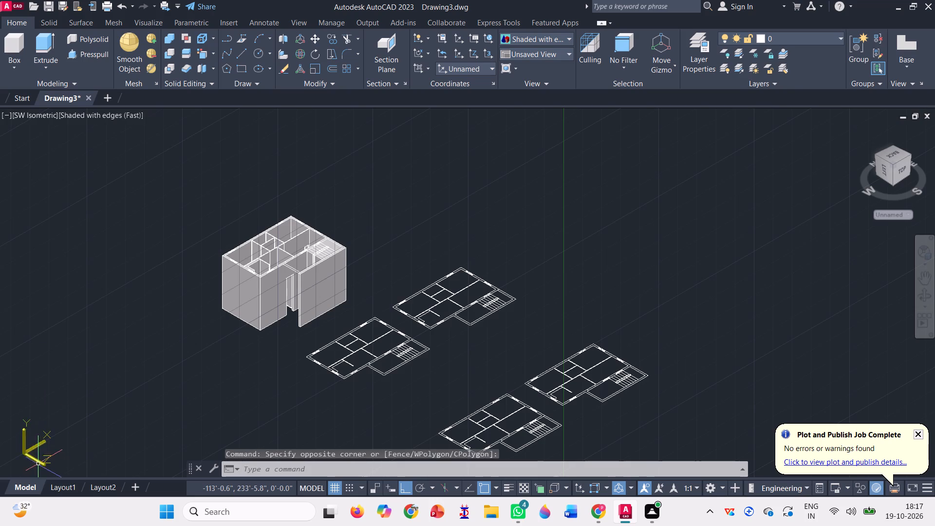
click(37, 462)
click(50, 465)
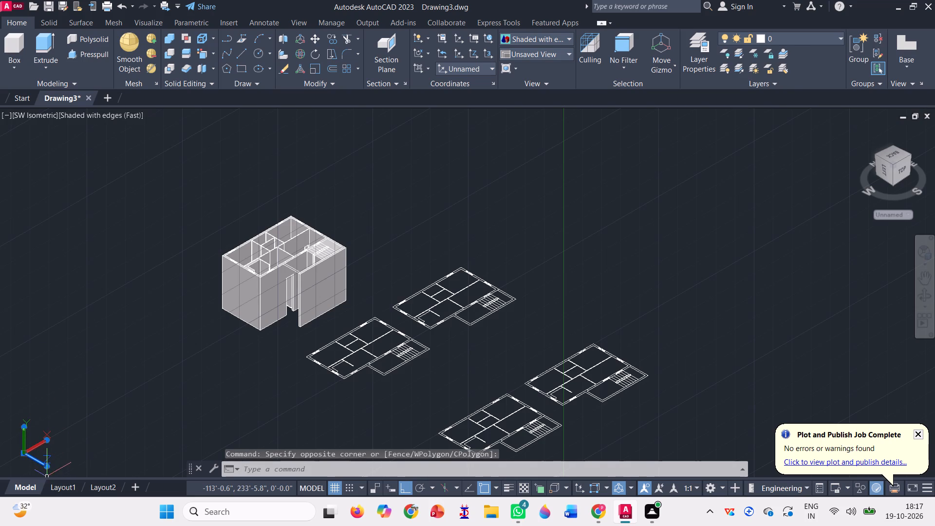
click(47, 464)
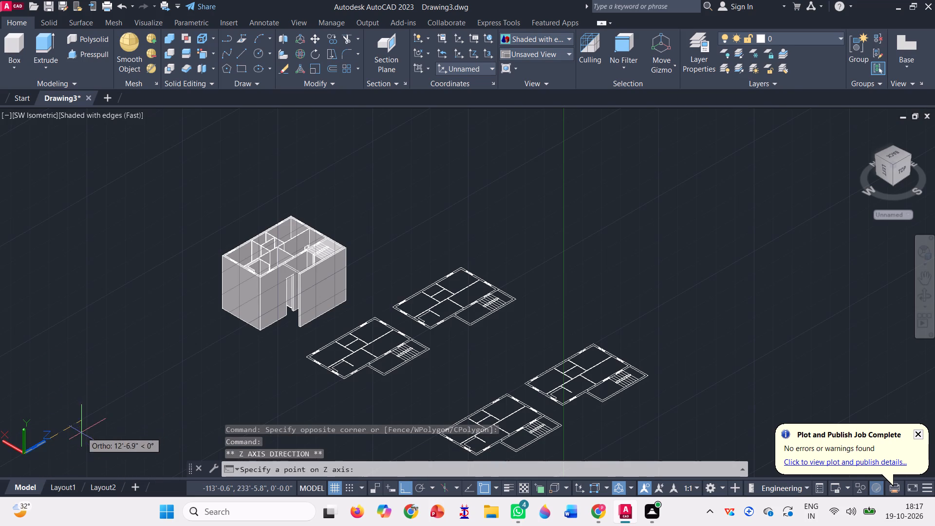
click(34, 359)
Redirect the UCS X axis to run along the long direction of the house block and floor plans.
scroll(189, 367, down, 2)
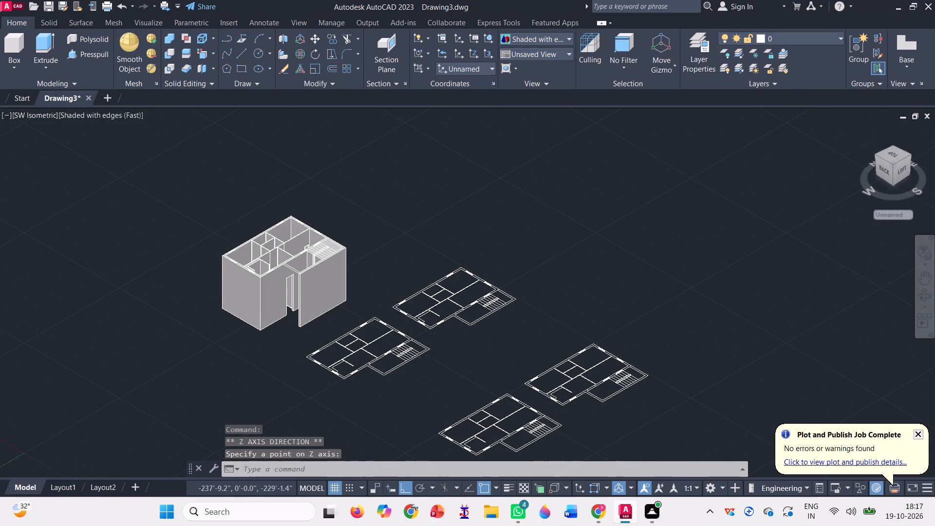
scroll(109, 386, up, 2)
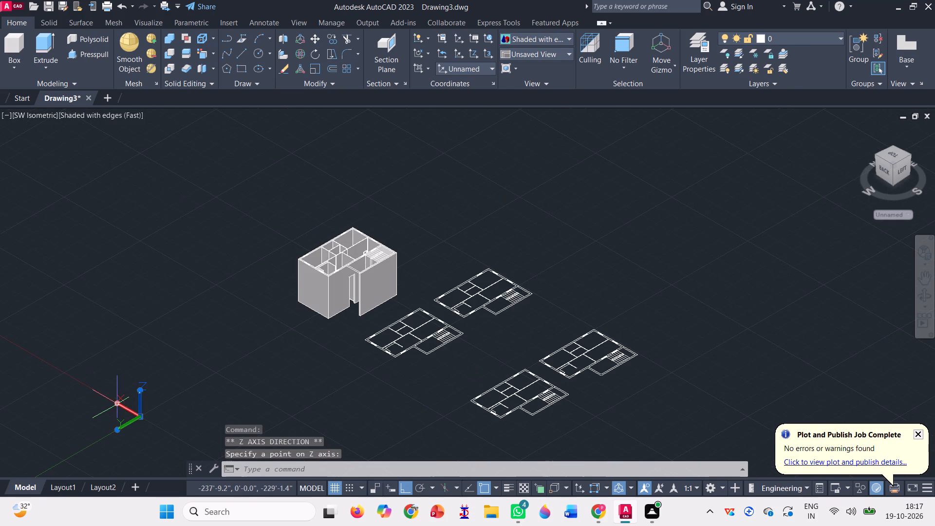
click(116, 400)
click(66, 386)
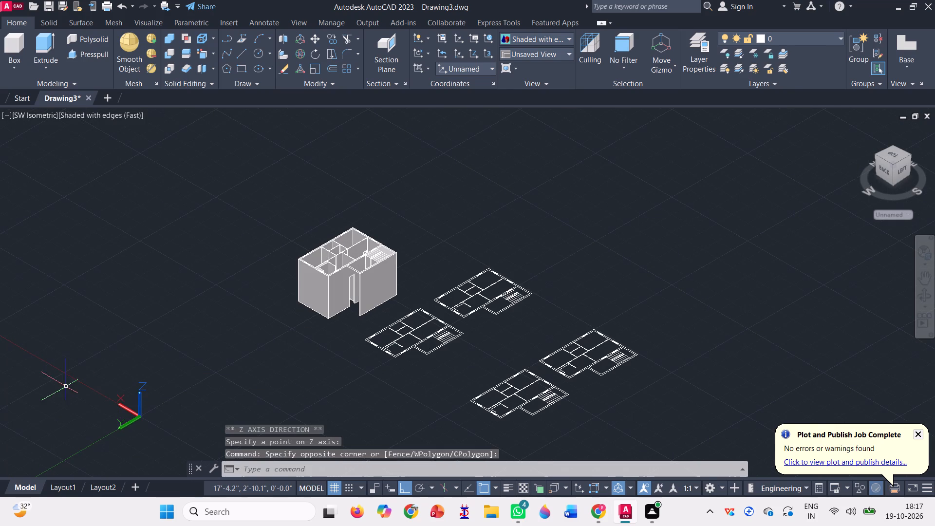
click(131, 410)
scroll(124, 410, up, 5)
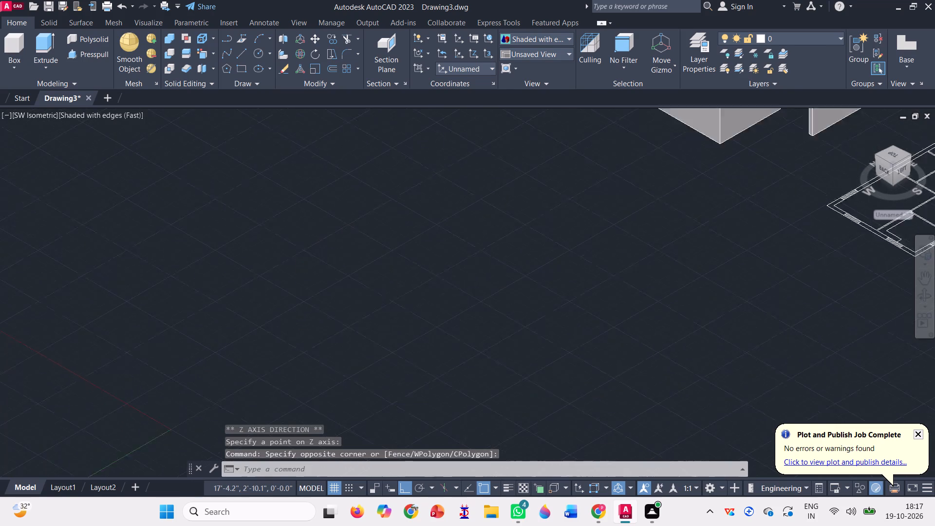
click(197, 433)
scroll(189, 394, down, 4)
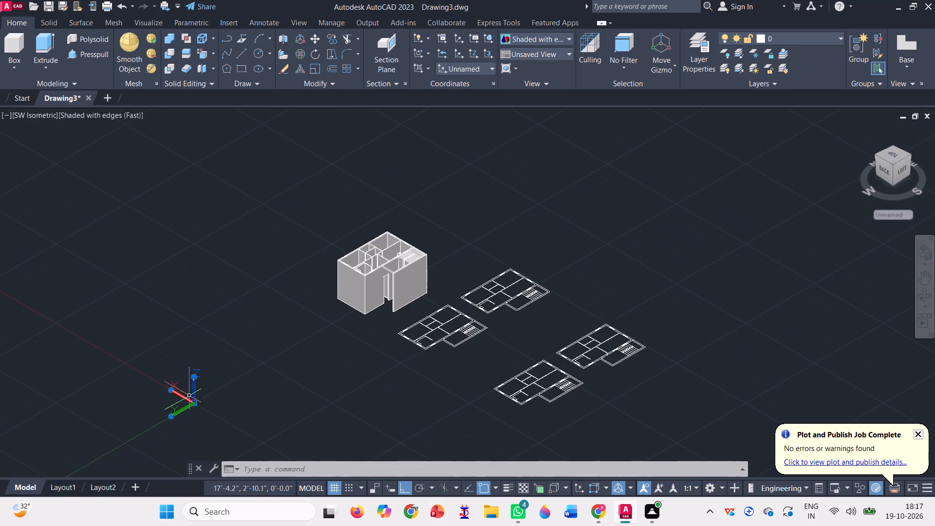
click(170, 388)
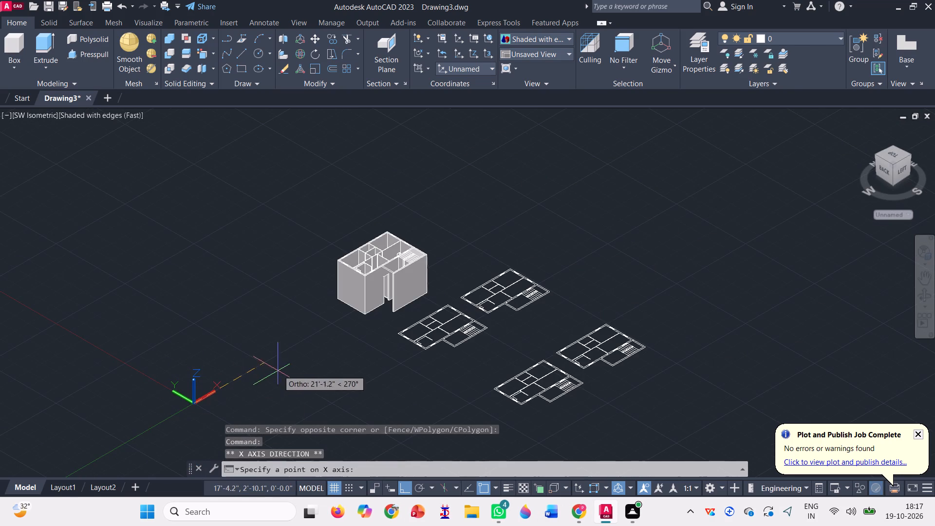
click(281, 367)
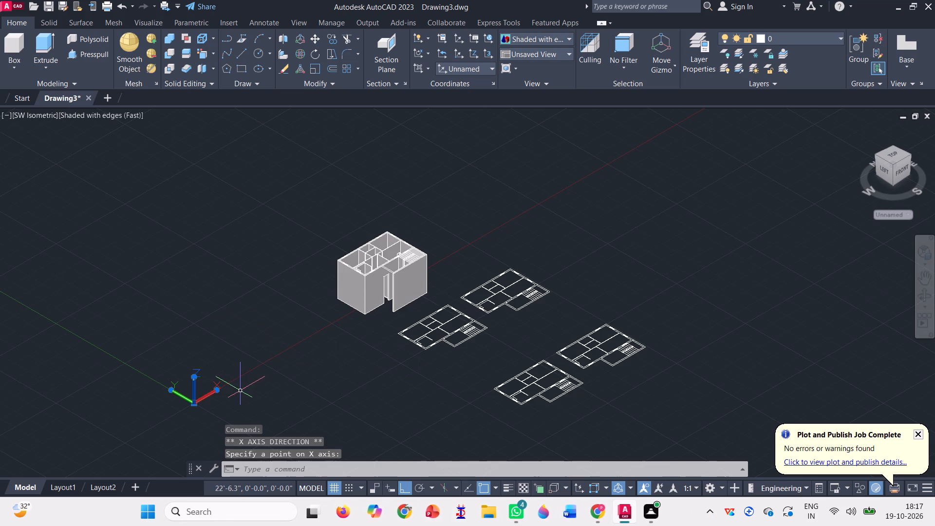
Move the UCS origin to an empty area in front of the floor plans.
scroll(235, 297, down, 1)
click(209, 363)
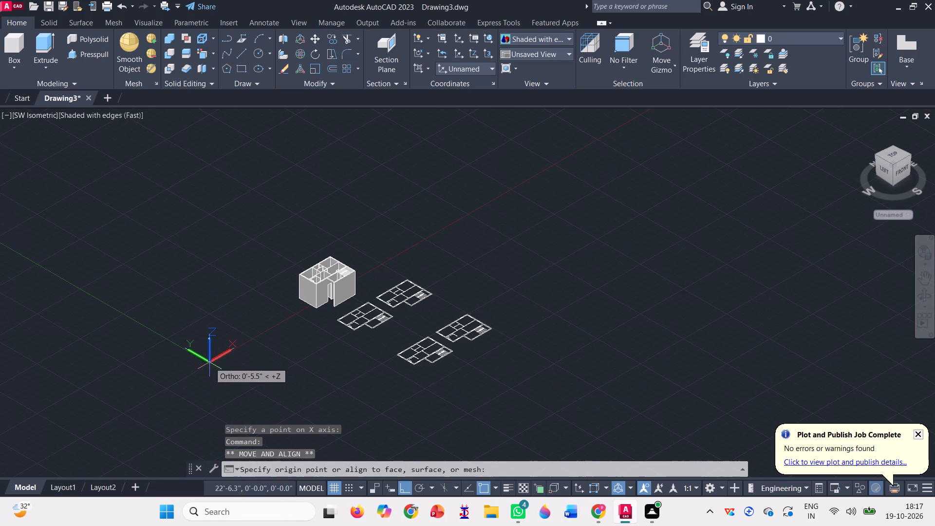
scroll(222, 332, down, 2)
click(322, 417)
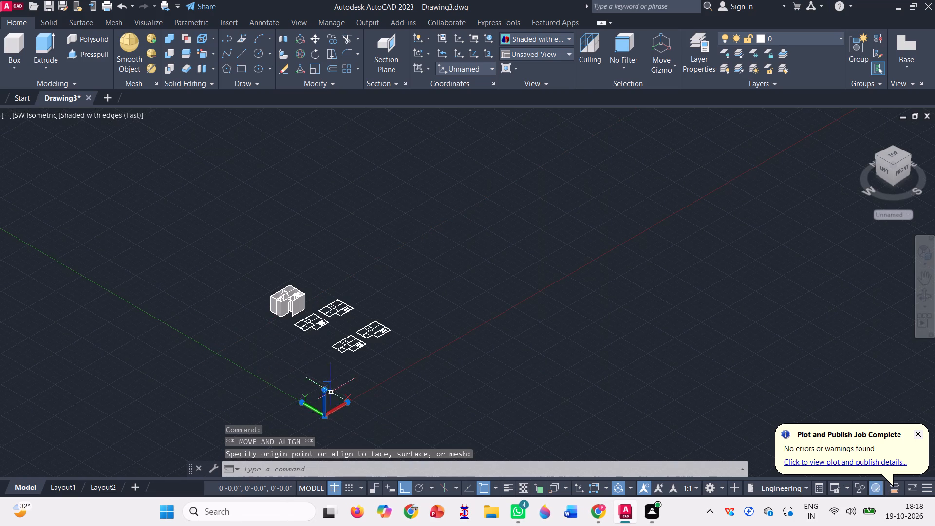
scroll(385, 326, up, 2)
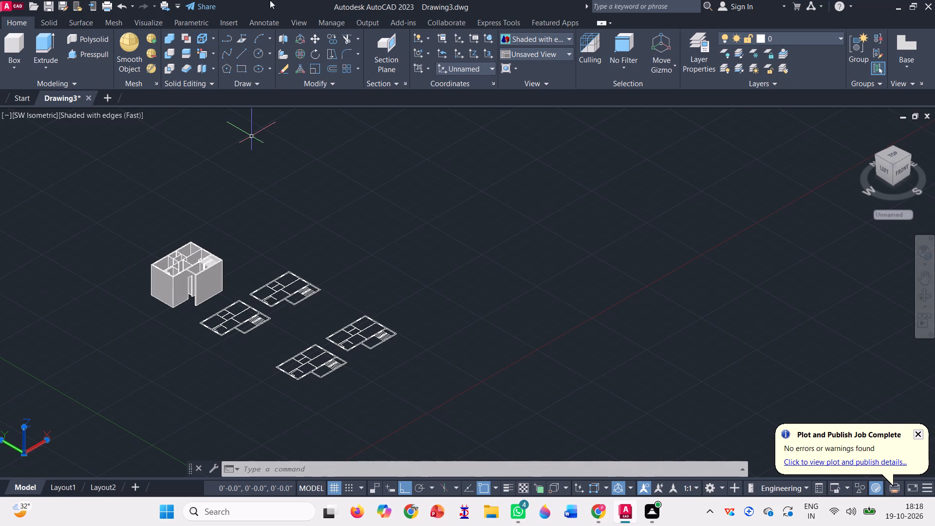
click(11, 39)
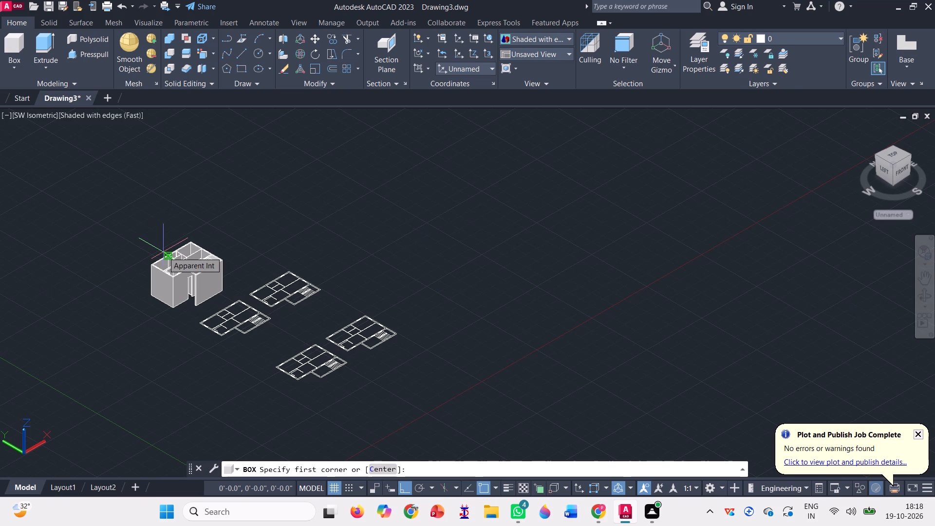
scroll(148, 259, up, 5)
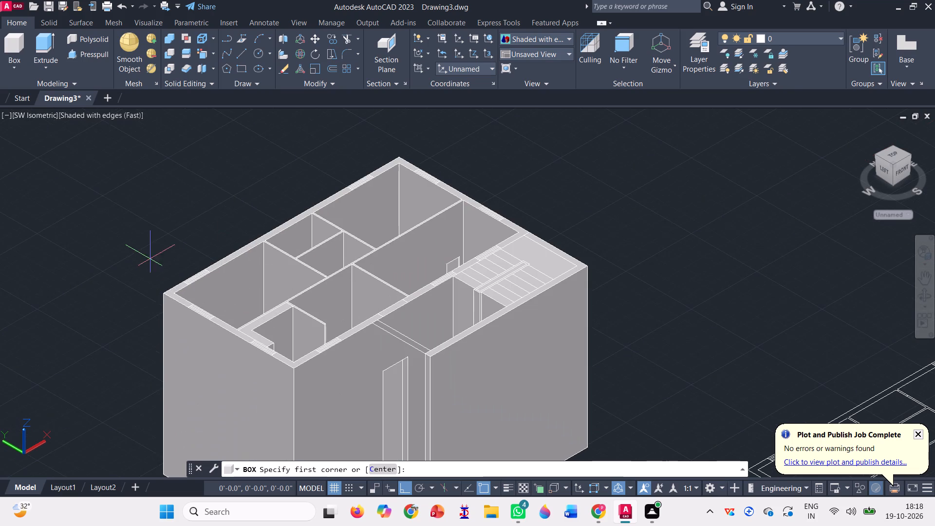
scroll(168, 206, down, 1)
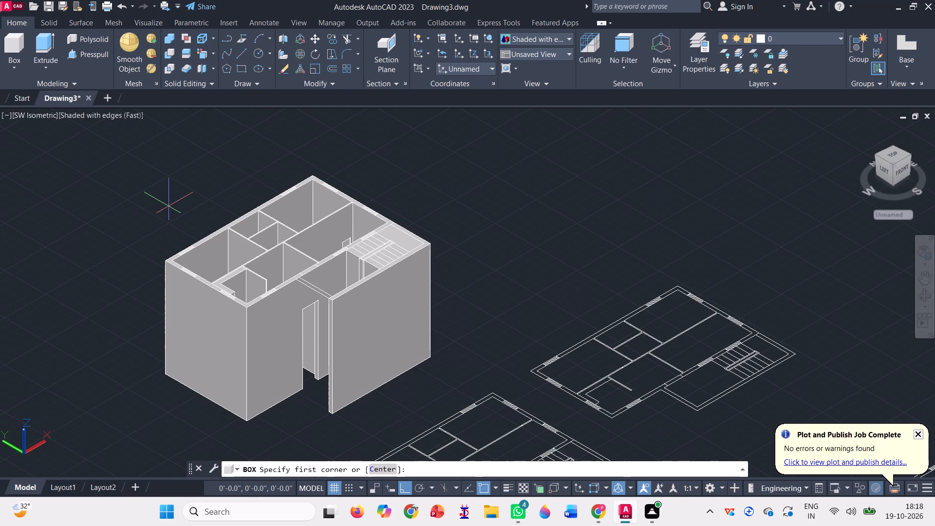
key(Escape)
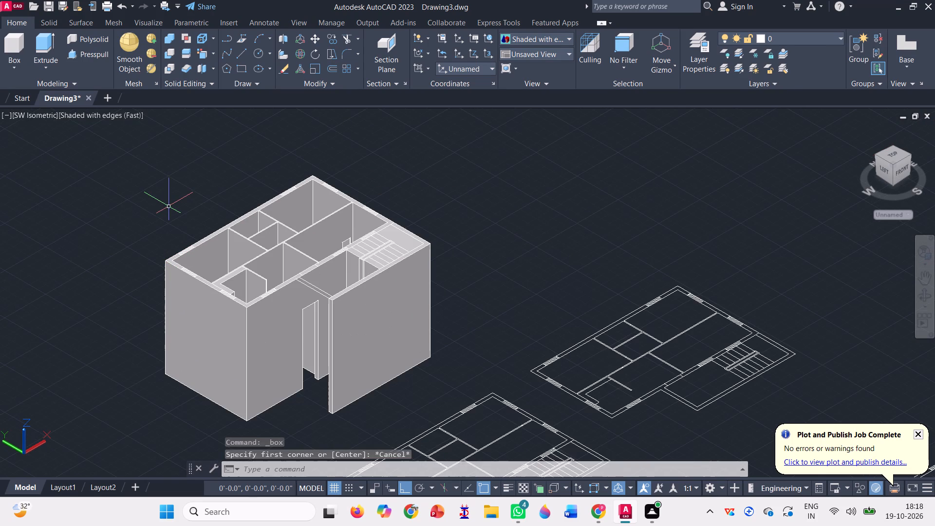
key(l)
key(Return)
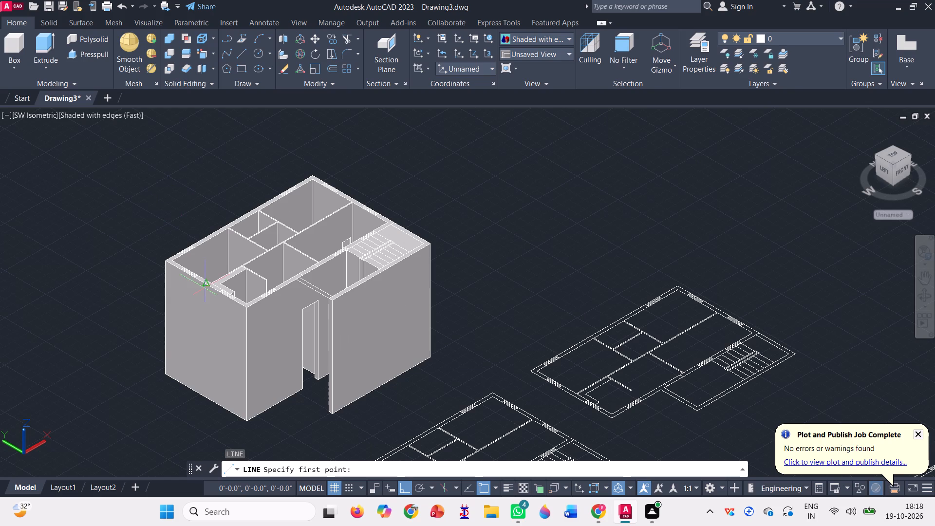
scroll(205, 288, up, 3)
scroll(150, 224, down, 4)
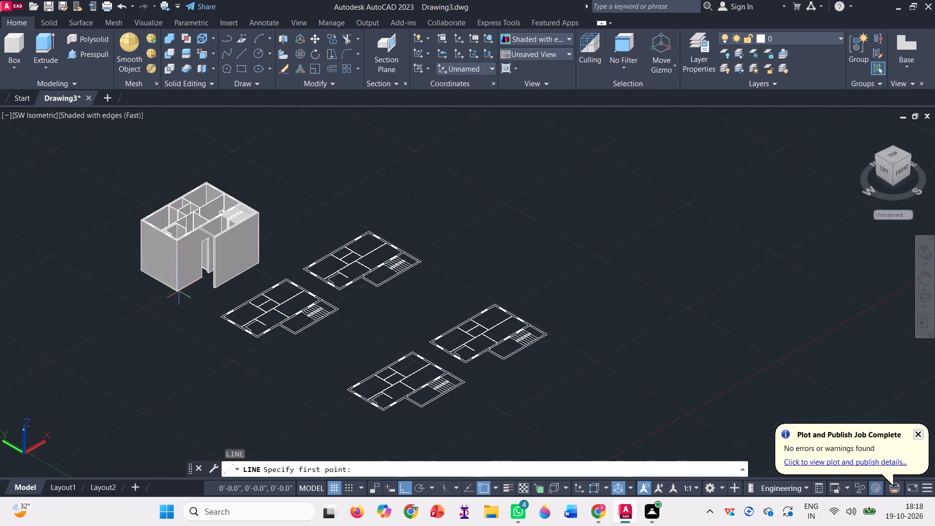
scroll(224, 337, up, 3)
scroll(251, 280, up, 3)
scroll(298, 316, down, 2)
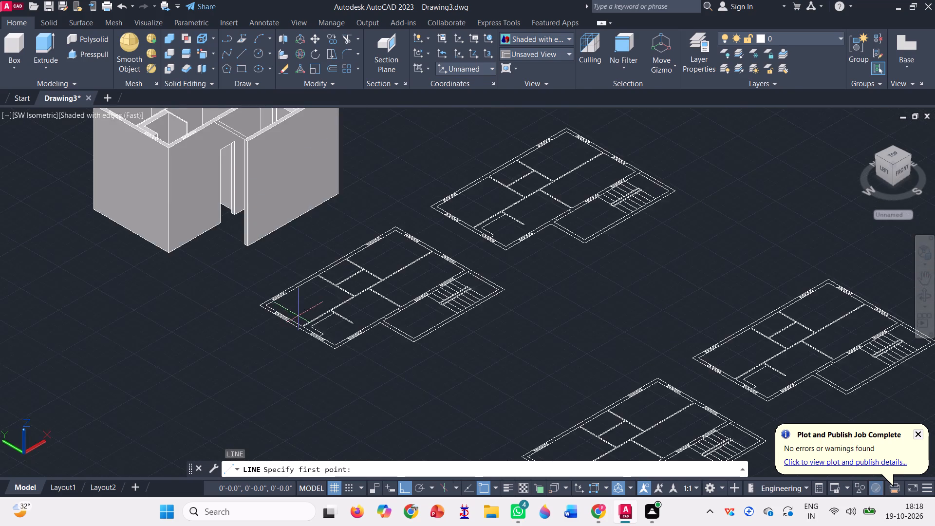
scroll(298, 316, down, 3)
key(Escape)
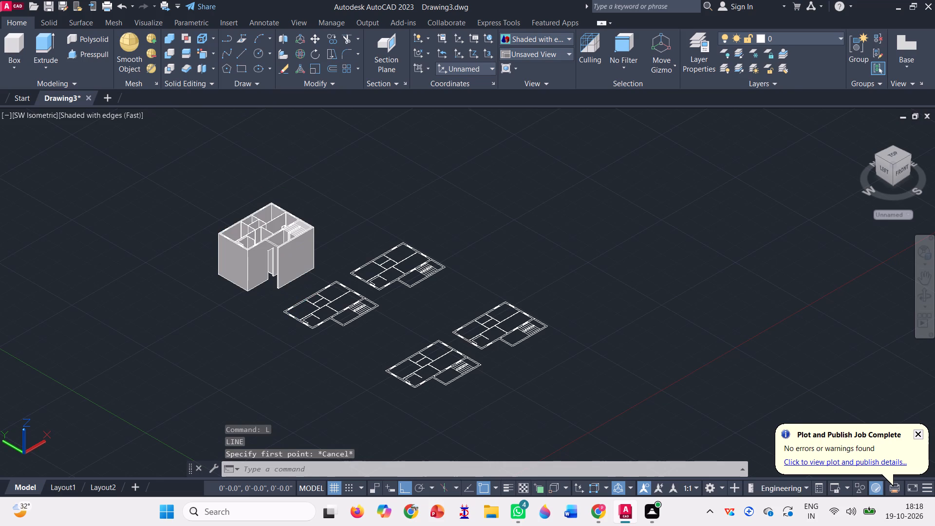
Draw a 3' vertical line up from the outer corner of the short end wall's first window, on the plan nearest the block.
click(243, 55)
scroll(290, 333, up, 3)
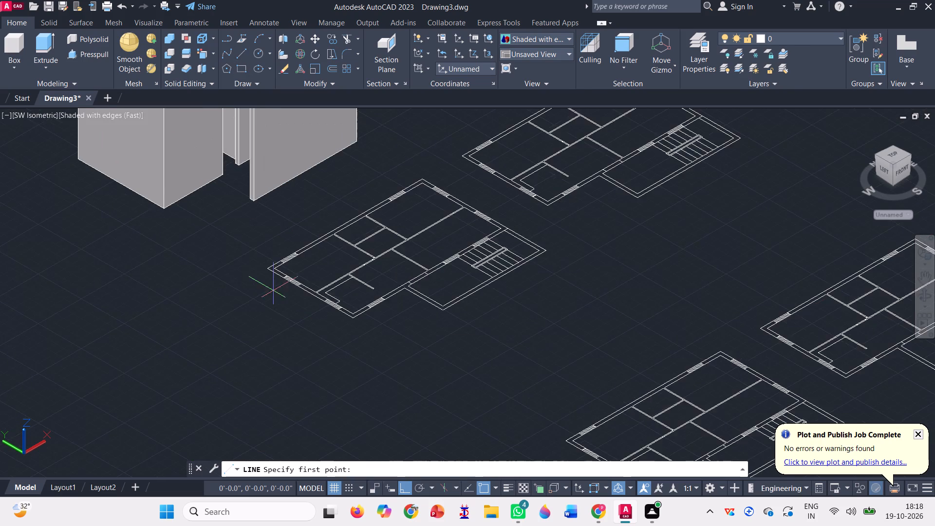
scroll(274, 282, up, 6)
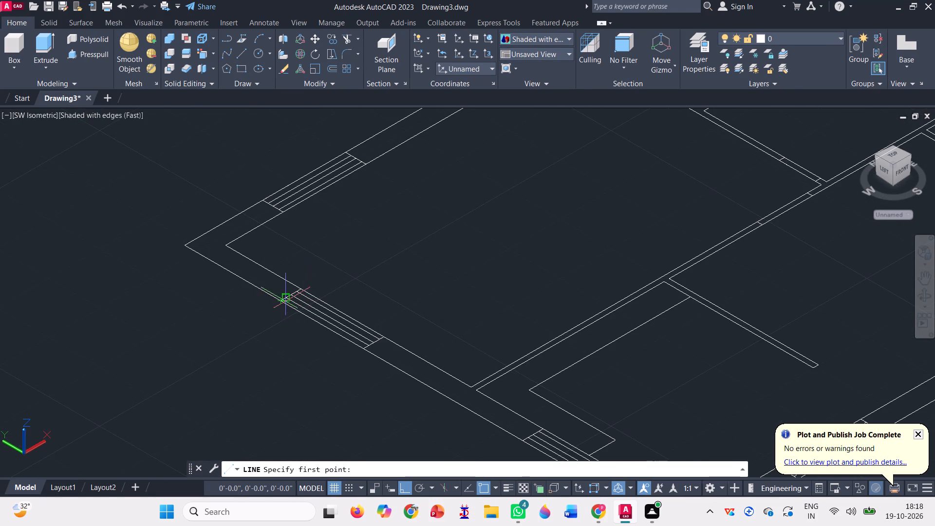
click(281, 301)
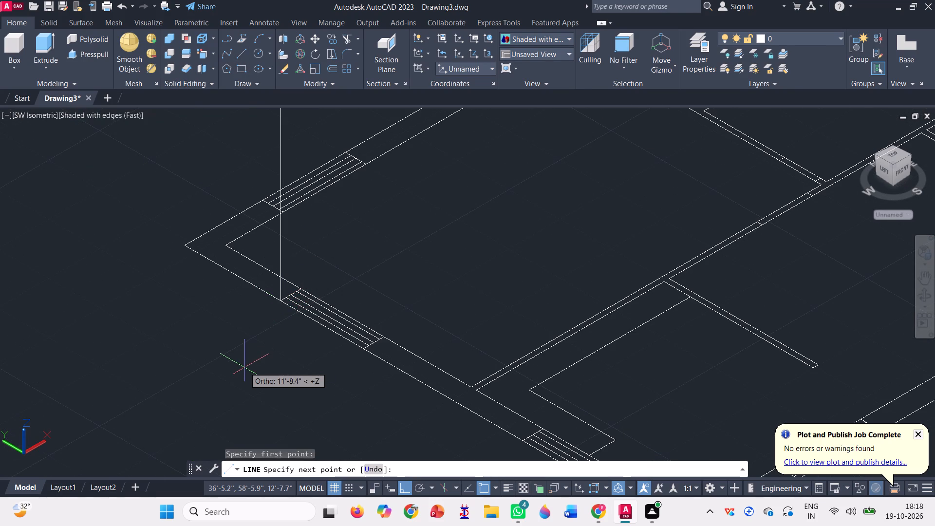
scroll(244, 367, down, 4)
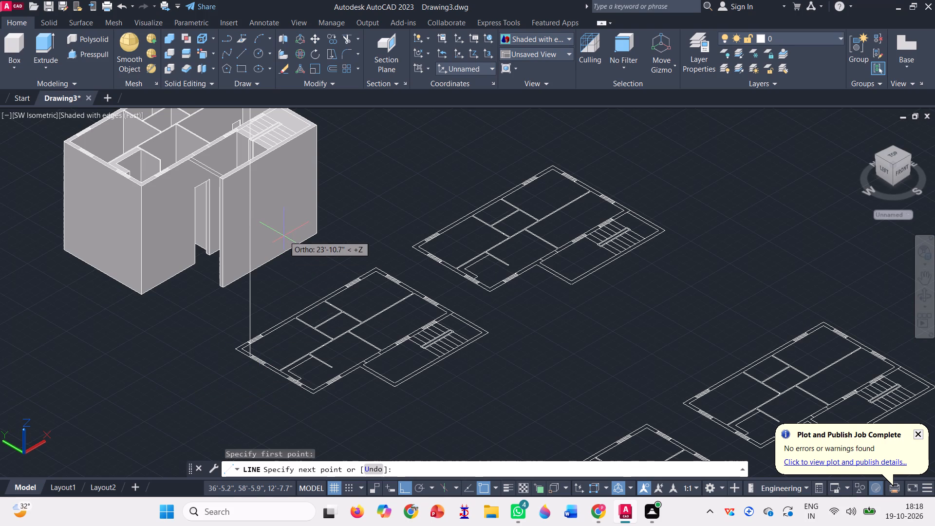
scroll(267, 280, down, 3)
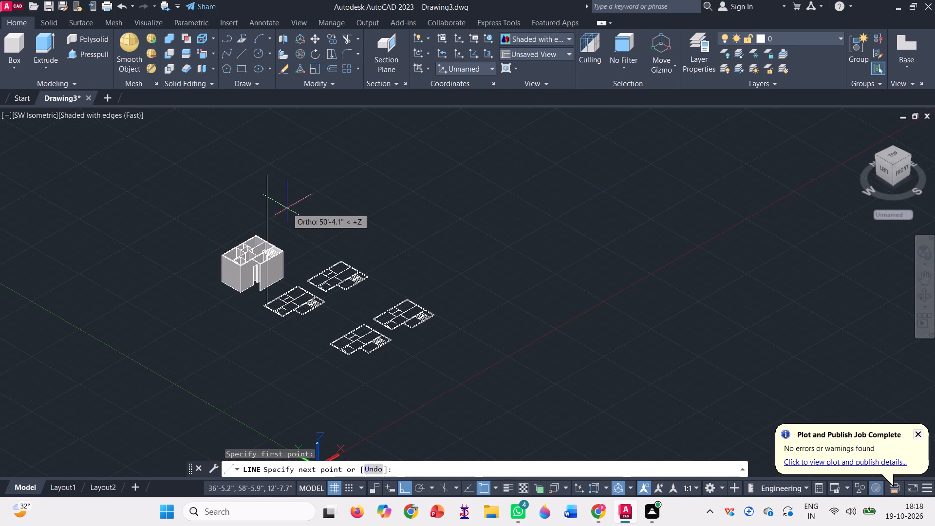
text(3')
key(Return)
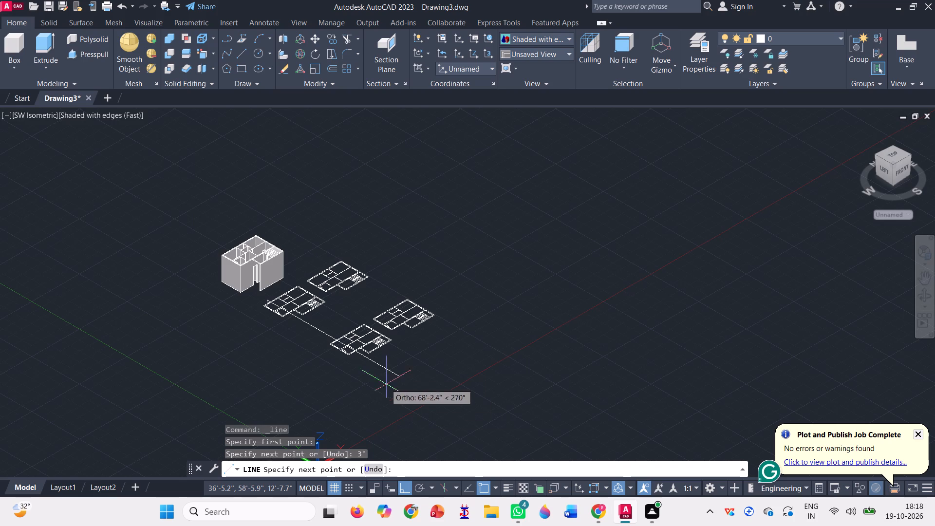
Continue the line into an upright 4' by 4' square window outline running along the short end wall.
text(4')
key(Return)
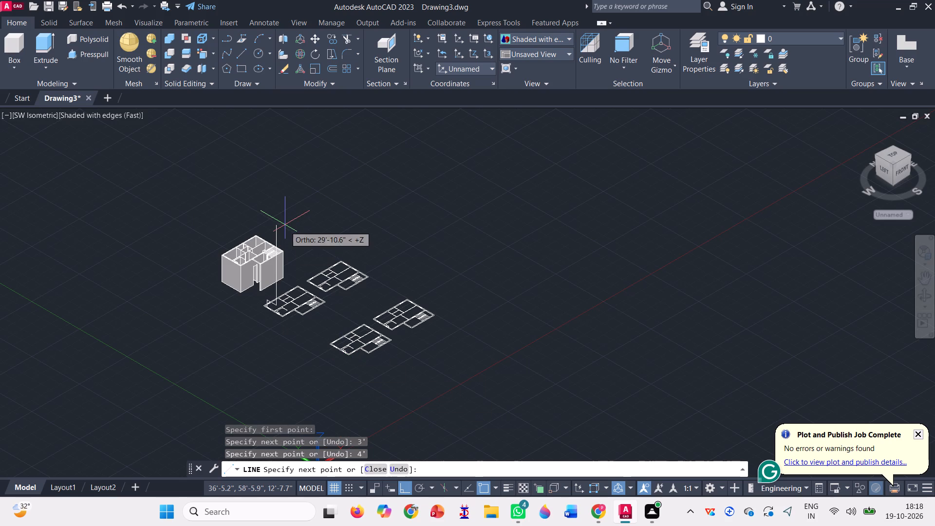
text(4')
key(Return)
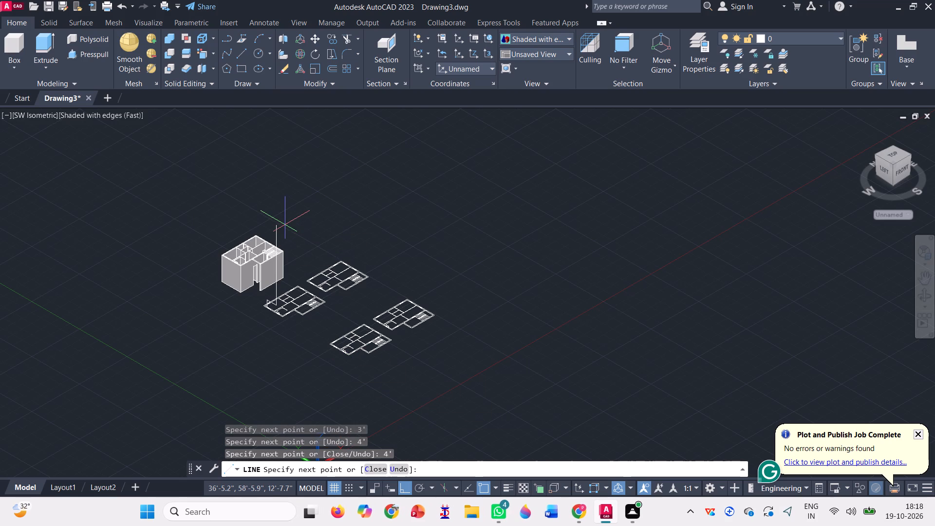
key(1)
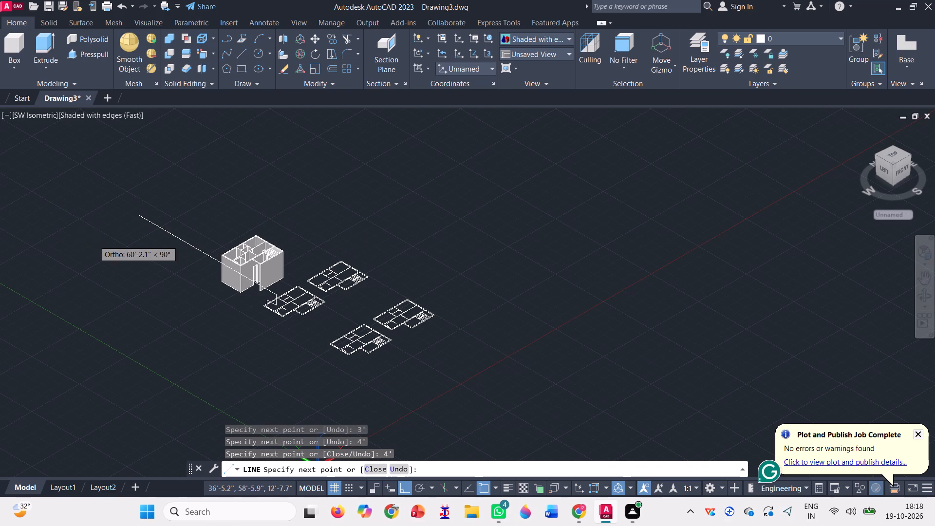
key(BackSpace)
text(4')
key(Return)
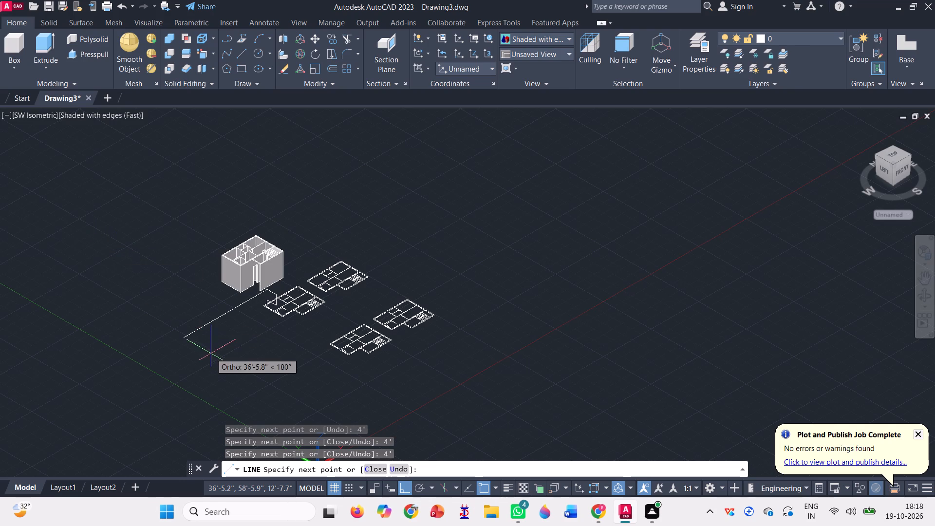
text(4')
key(Return)
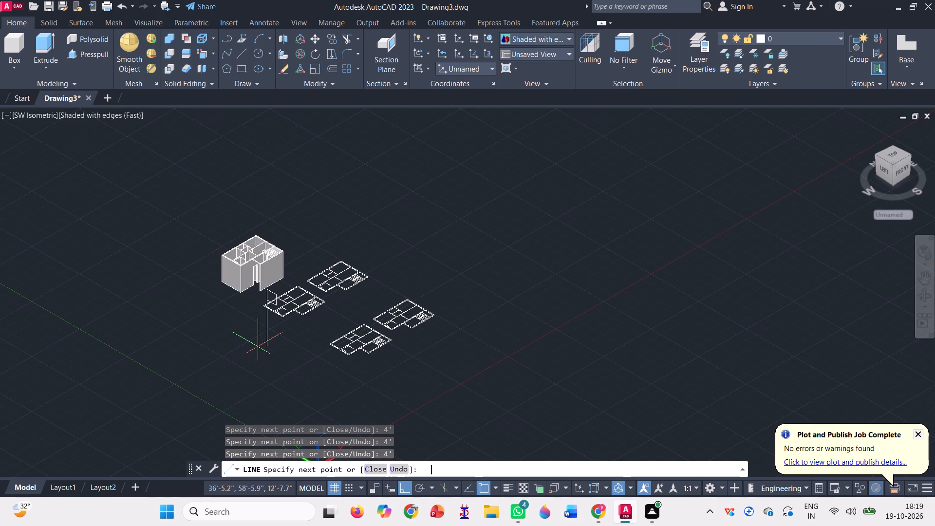
key(Return)
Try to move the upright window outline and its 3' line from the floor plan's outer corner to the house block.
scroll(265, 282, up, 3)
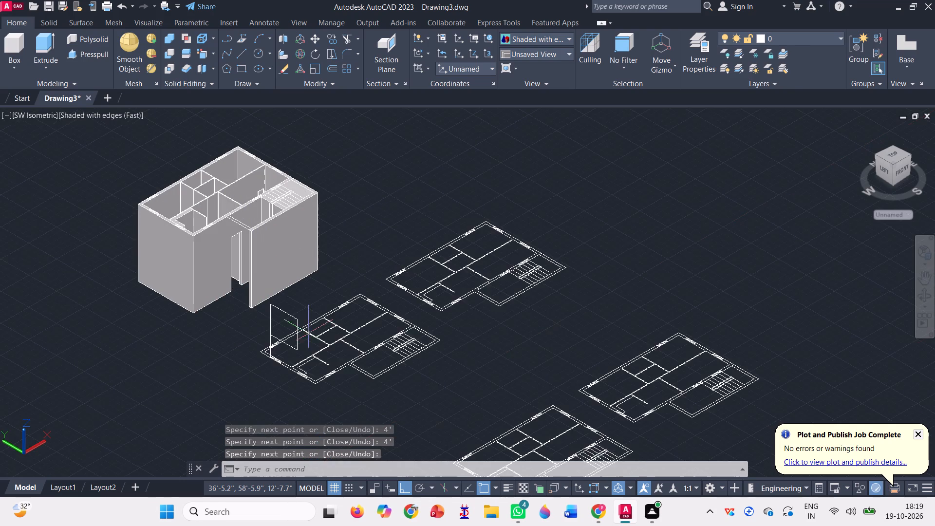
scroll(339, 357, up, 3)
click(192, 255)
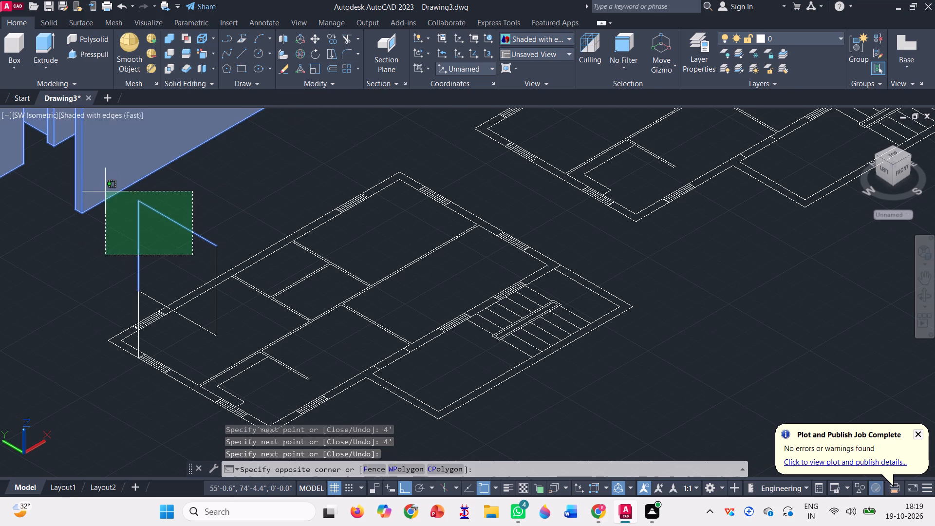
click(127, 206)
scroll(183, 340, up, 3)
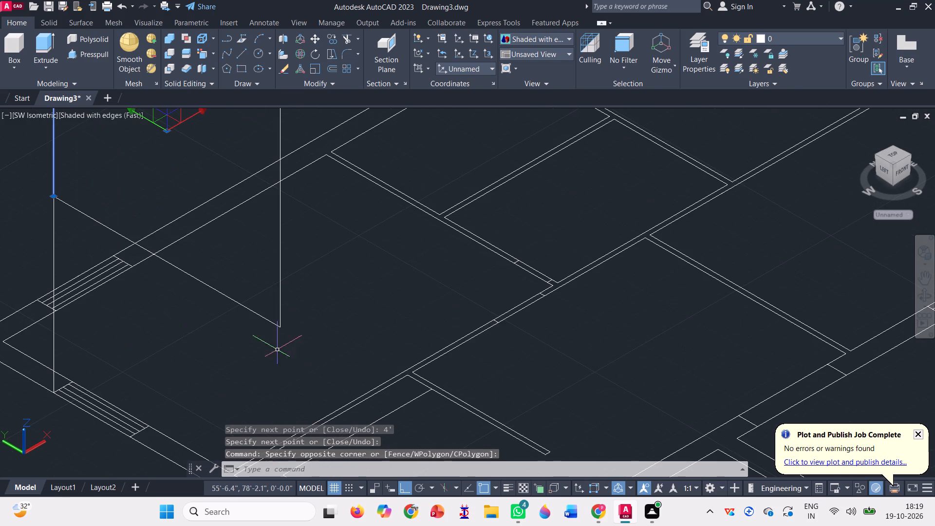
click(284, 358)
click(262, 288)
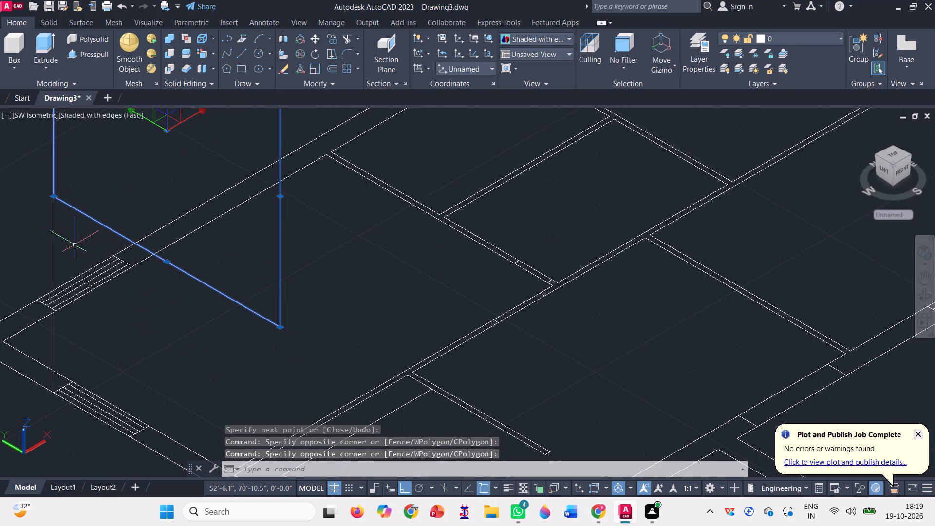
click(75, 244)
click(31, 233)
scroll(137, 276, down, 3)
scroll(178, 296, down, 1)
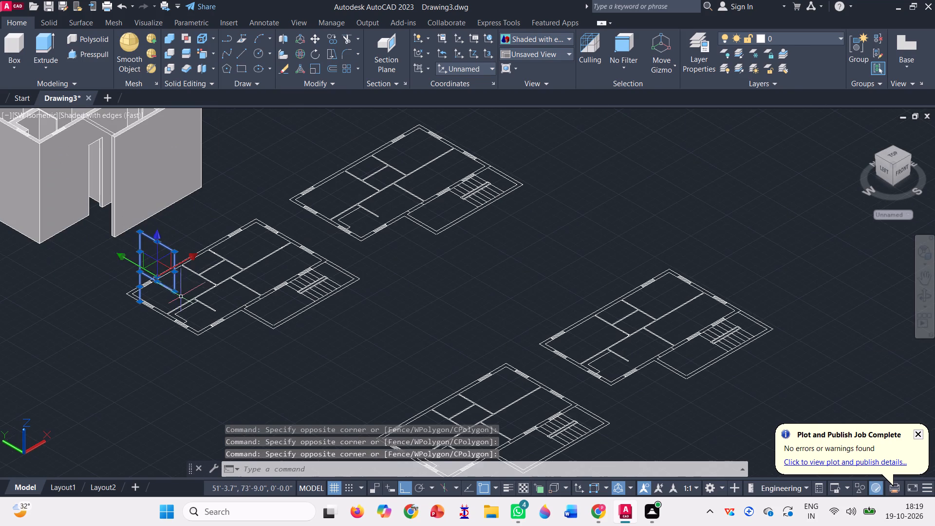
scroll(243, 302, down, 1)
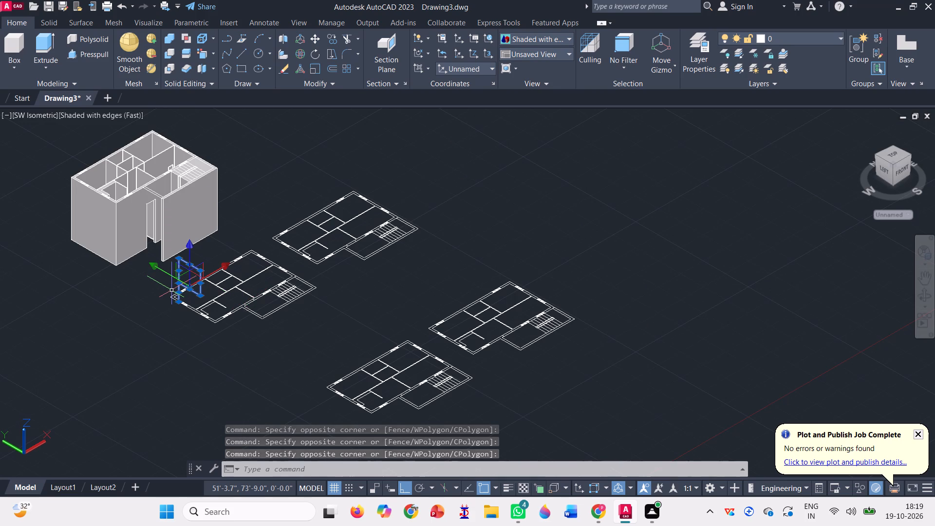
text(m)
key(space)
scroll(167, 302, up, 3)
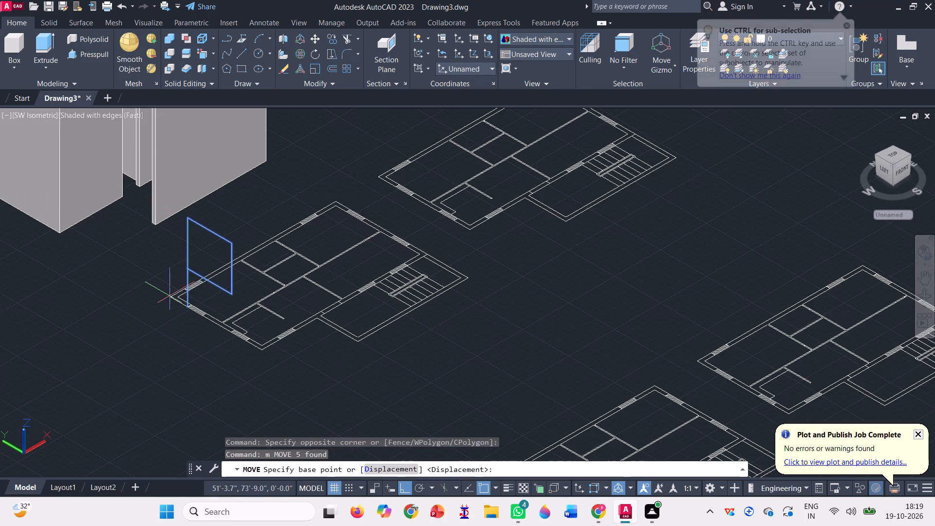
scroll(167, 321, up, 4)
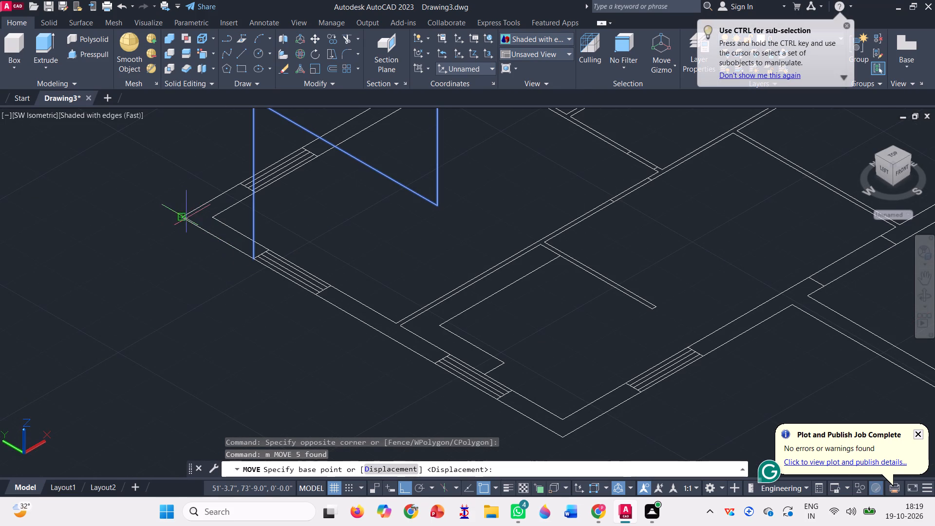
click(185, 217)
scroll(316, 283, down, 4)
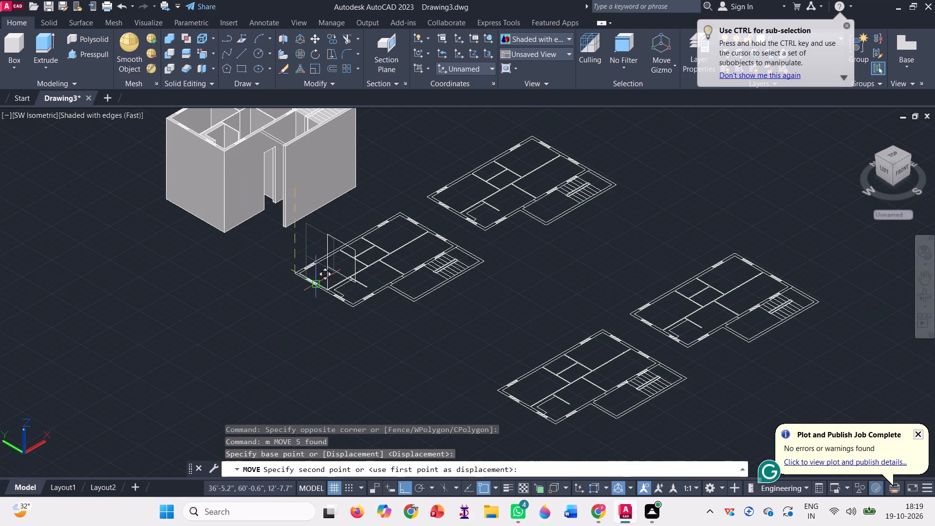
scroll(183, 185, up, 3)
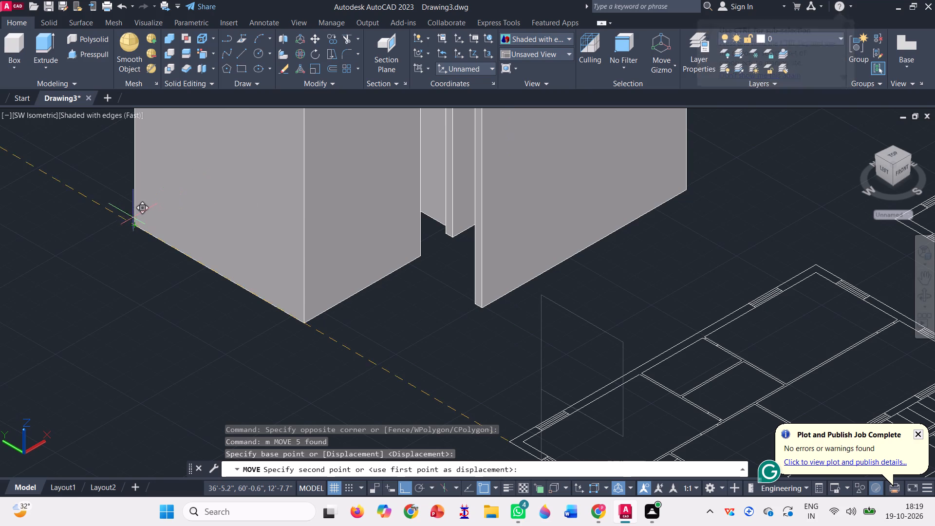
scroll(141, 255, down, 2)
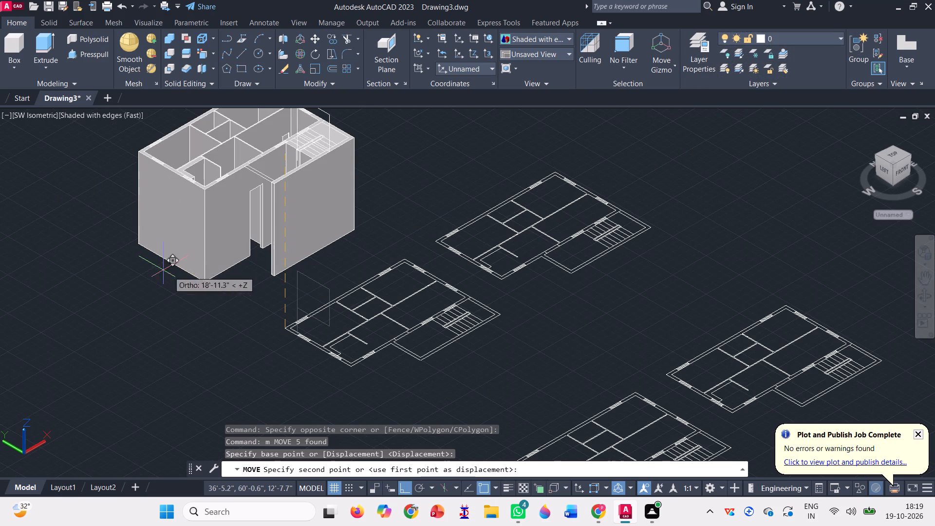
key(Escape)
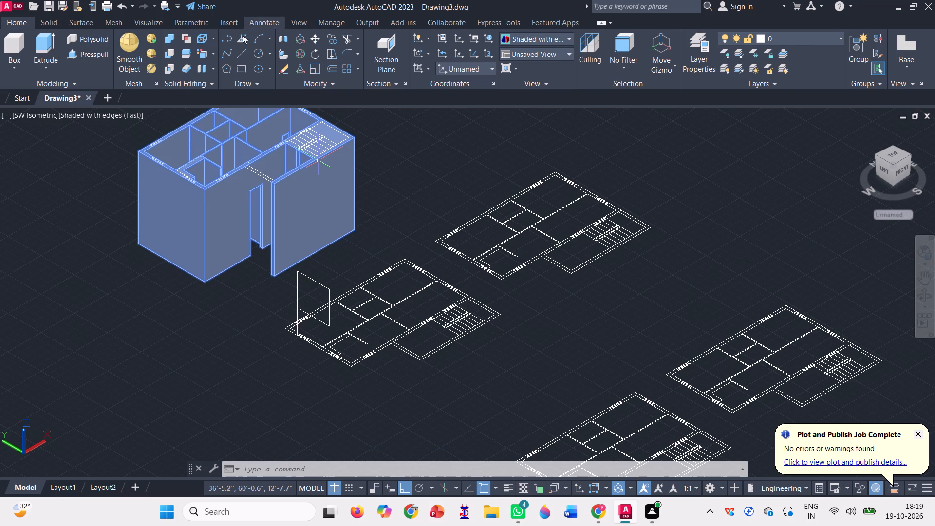
Draw a vertical line from the first window's other outer corner up to the square outline's top edge.
click(241, 56)
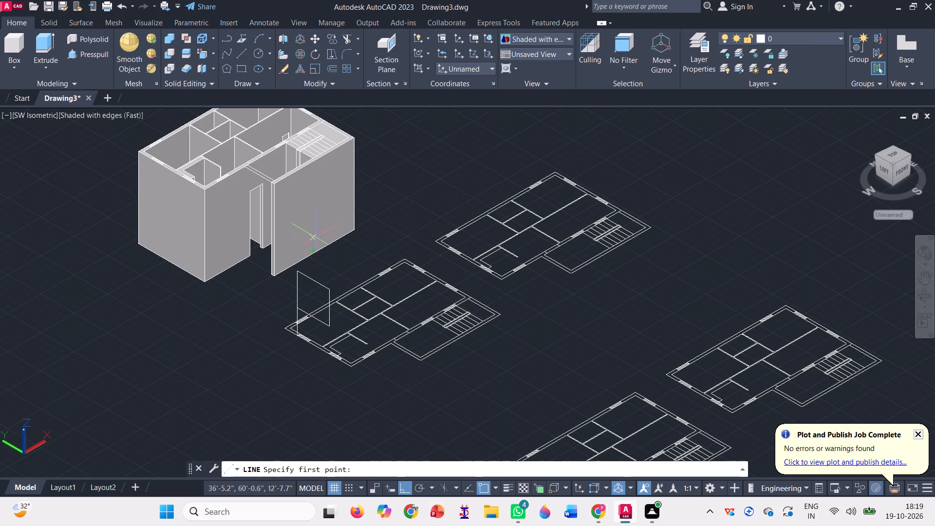
scroll(320, 357, up, 3)
scroll(282, 317, up, 4)
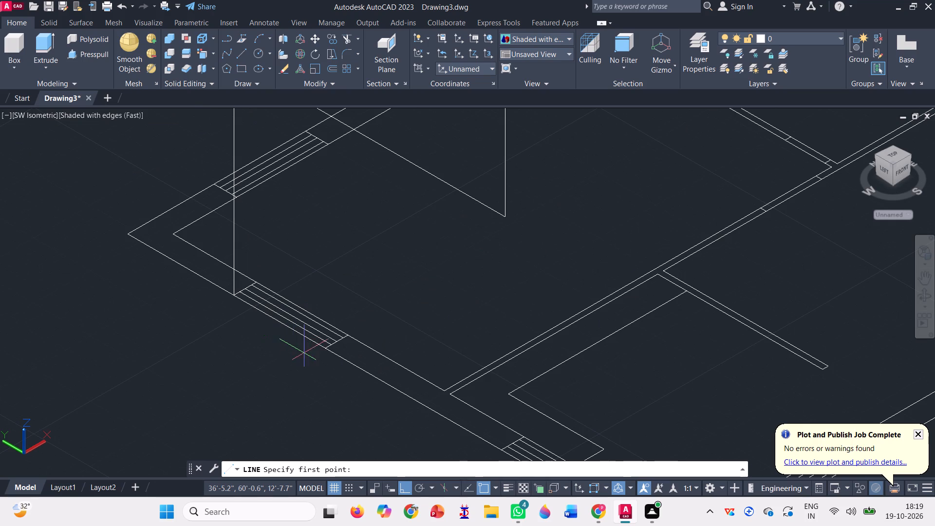
click(323, 347)
scroll(304, 407, down, 2)
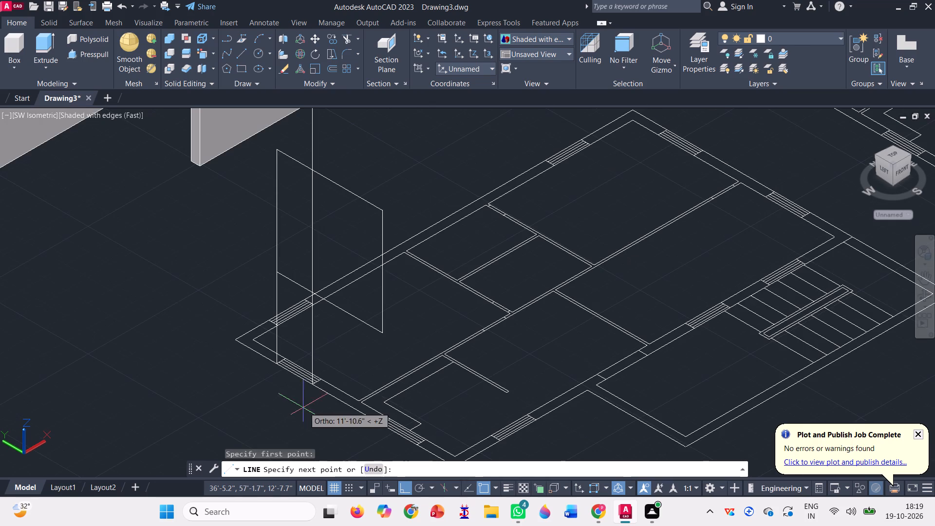
click(311, 169)
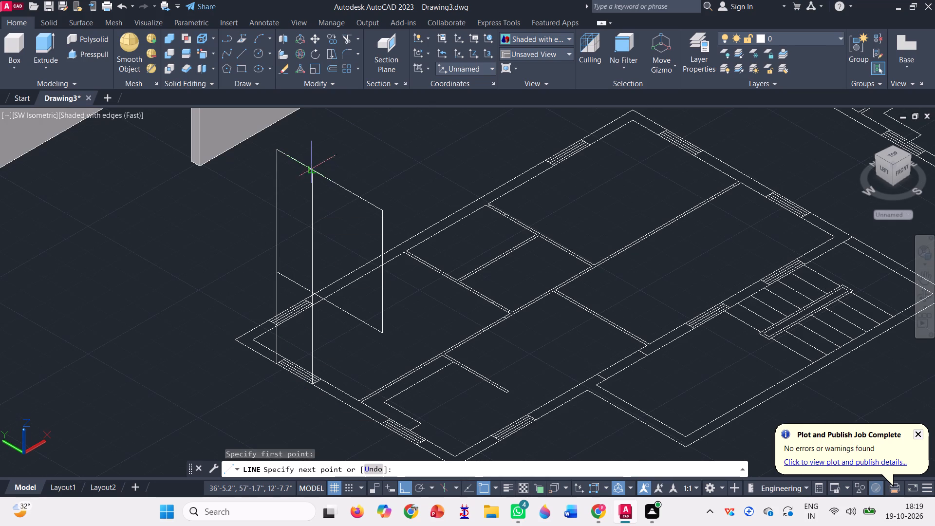
key(space)
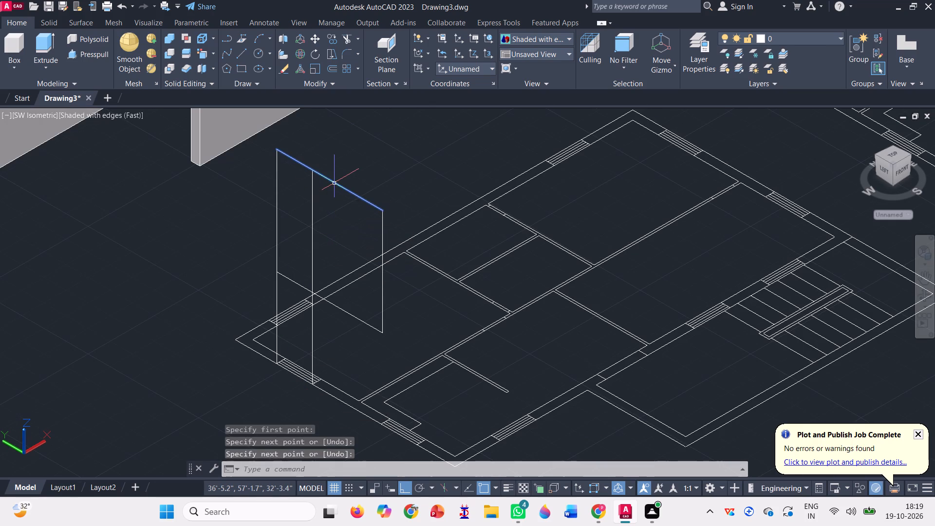
Delete the 4' square outline's top edge, far vertical side and bottom edge.
click(334, 182)
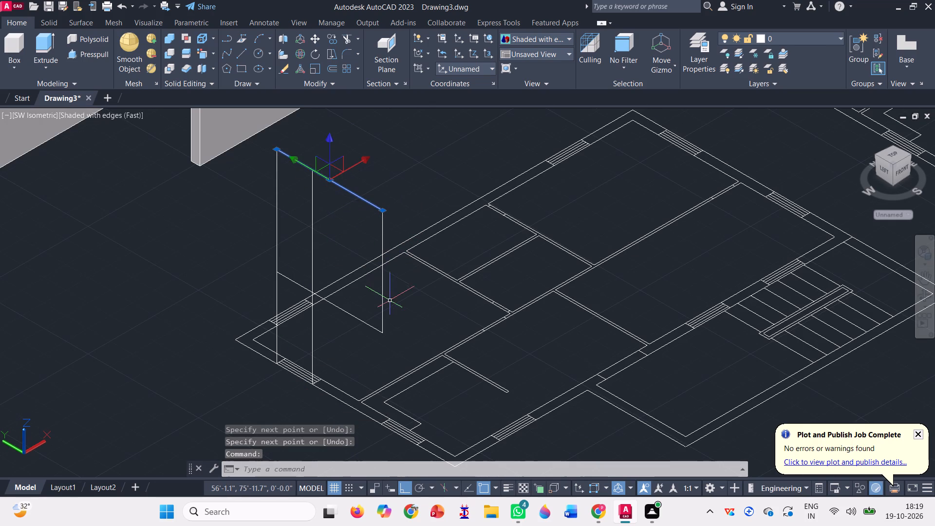
click(382, 305)
click(368, 323)
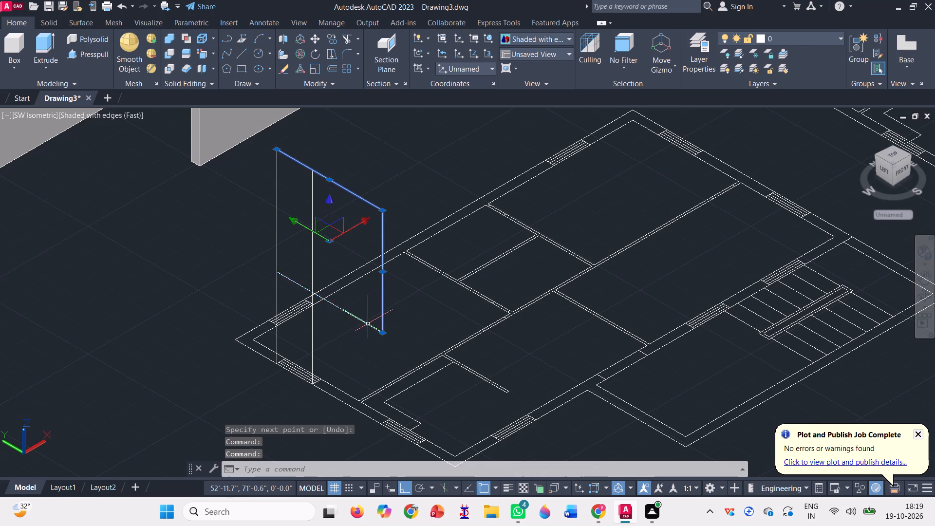
key(Delete)
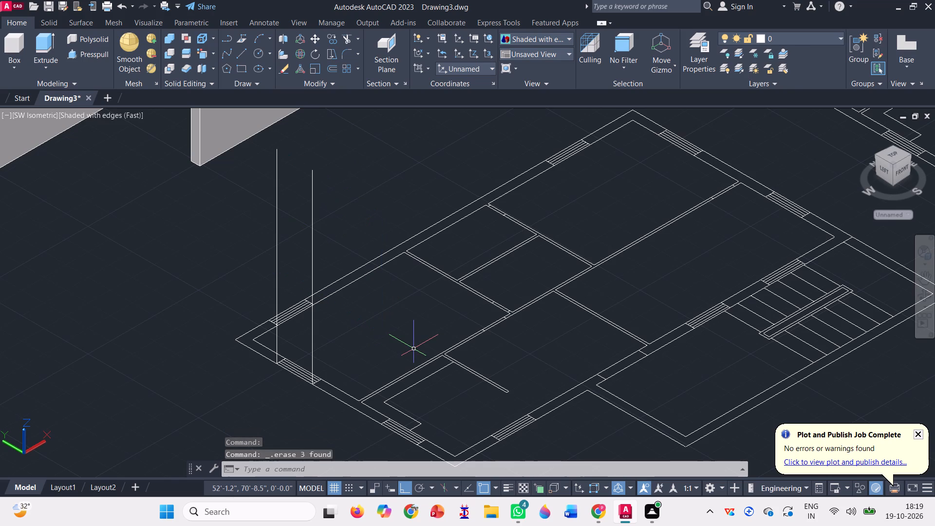
Draw a window-width outline from the first vertical's top across to the second, down about 2'-5", and back to the first vertical.
click(242, 48)
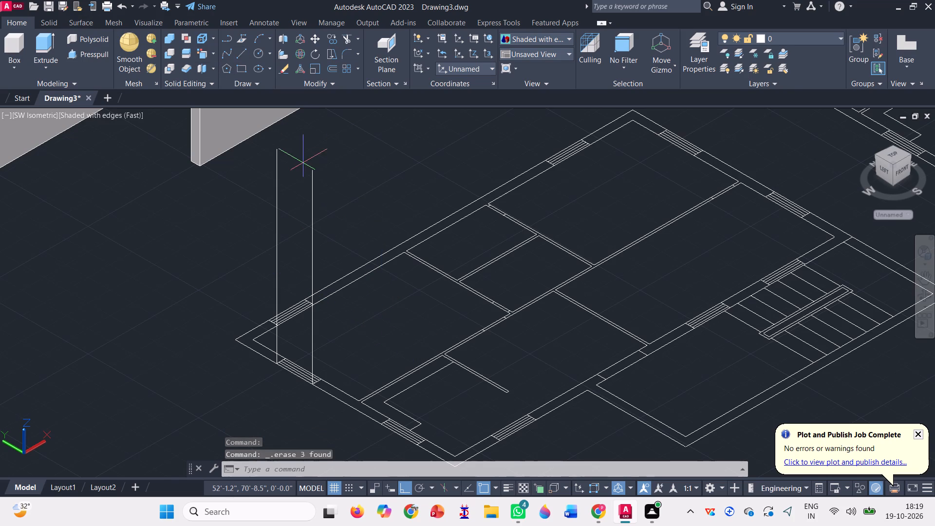
click(280, 152)
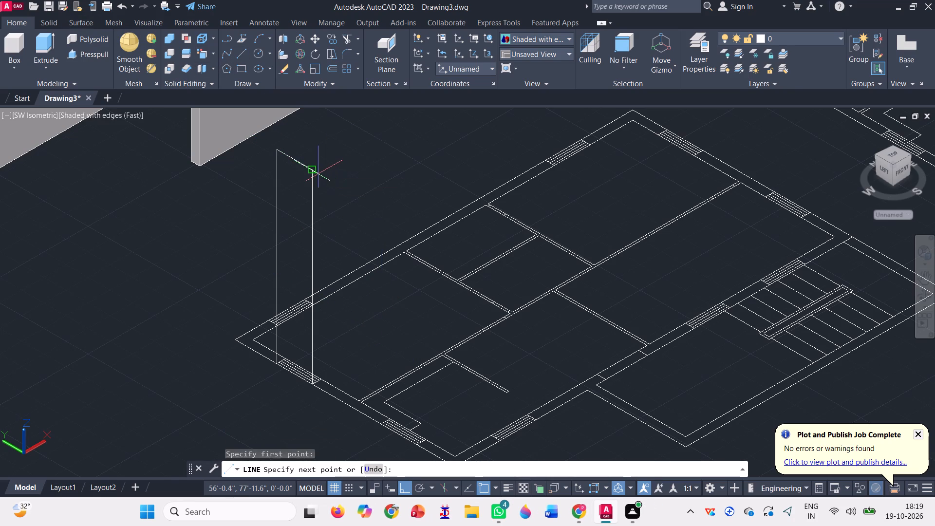
click(315, 171)
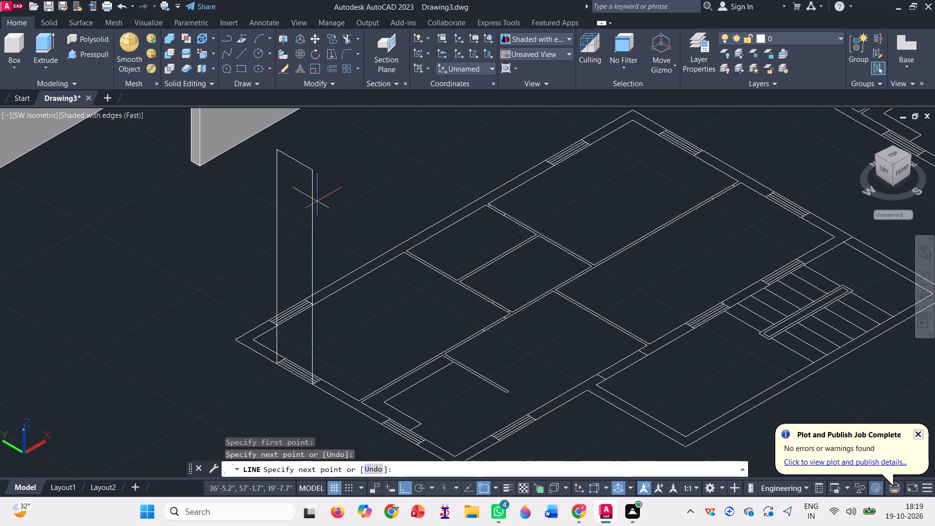
click(313, 244)
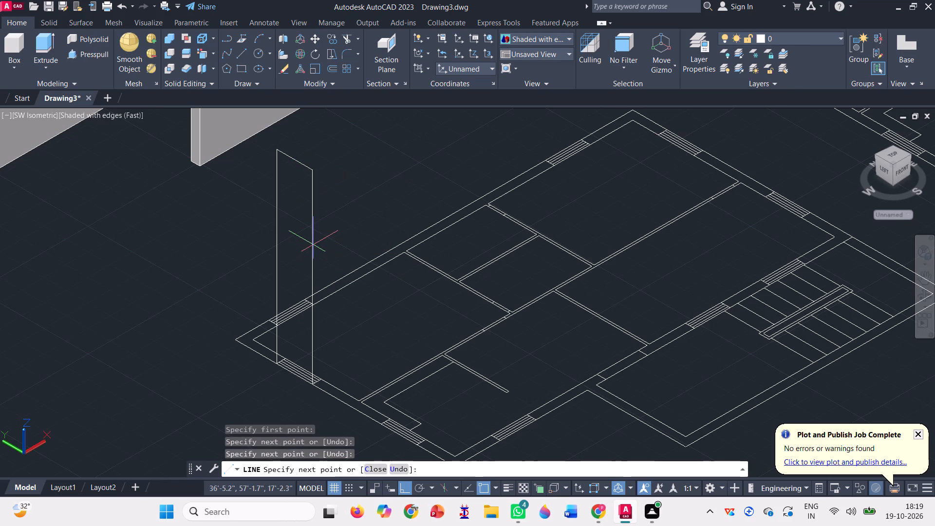
click(275, 222)
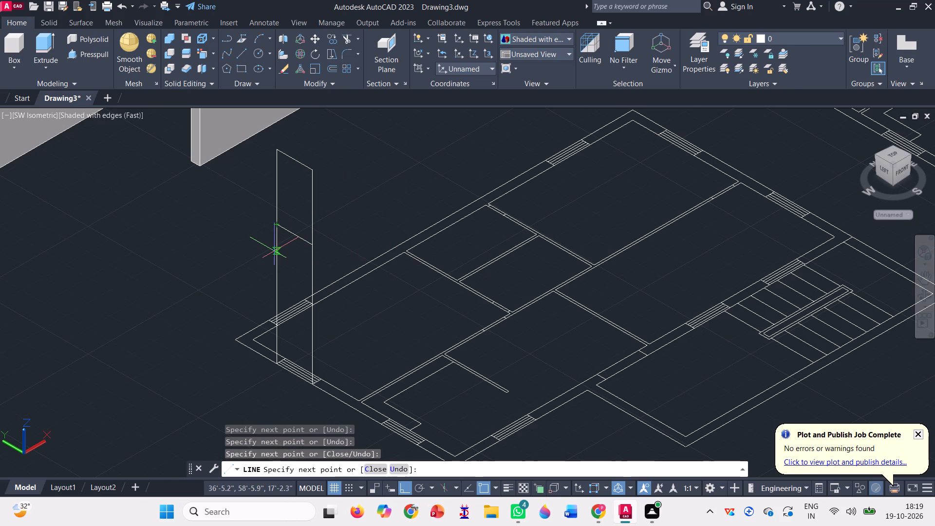
key(space)
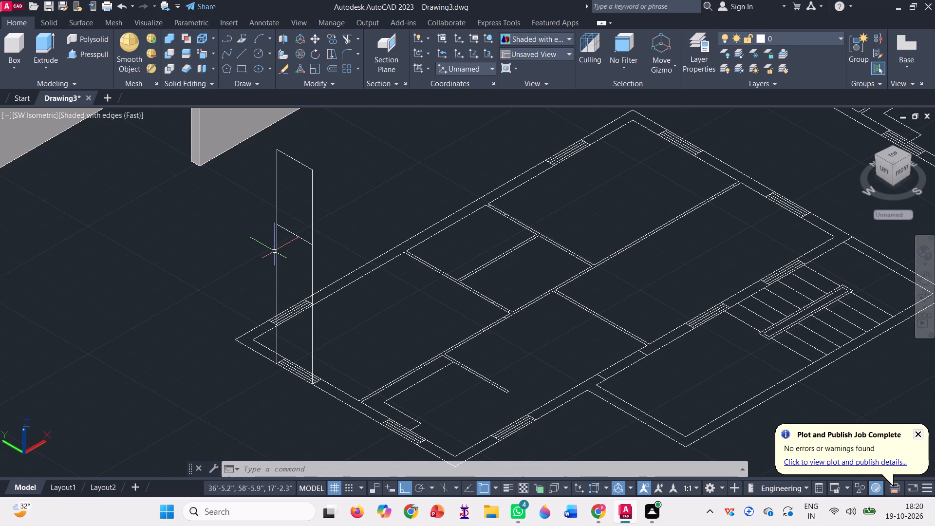
Copy the narrow window outline with its full-height line from the first window's outer corner to the second window on the same short wall.
scroll(404, 195, down, 1)
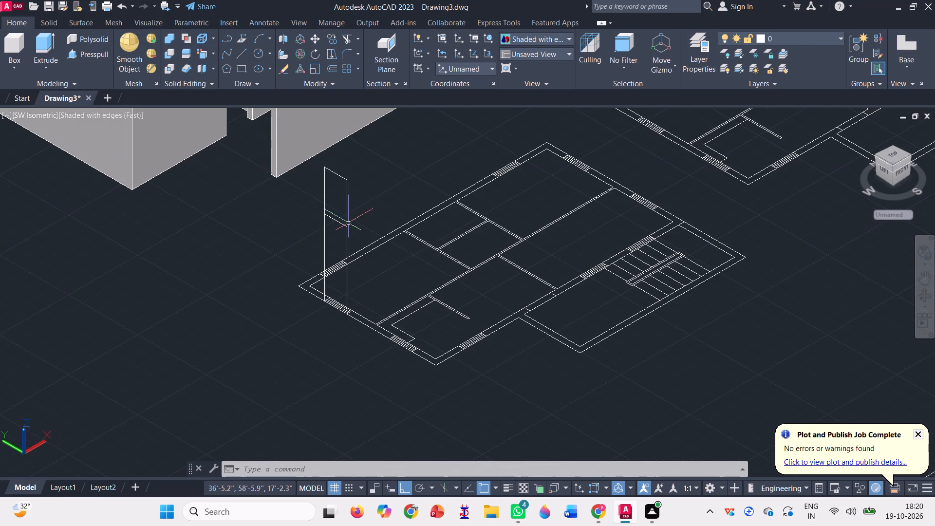
scroll(346, 235, down, 1)
scroll(344, 269, up, 2)
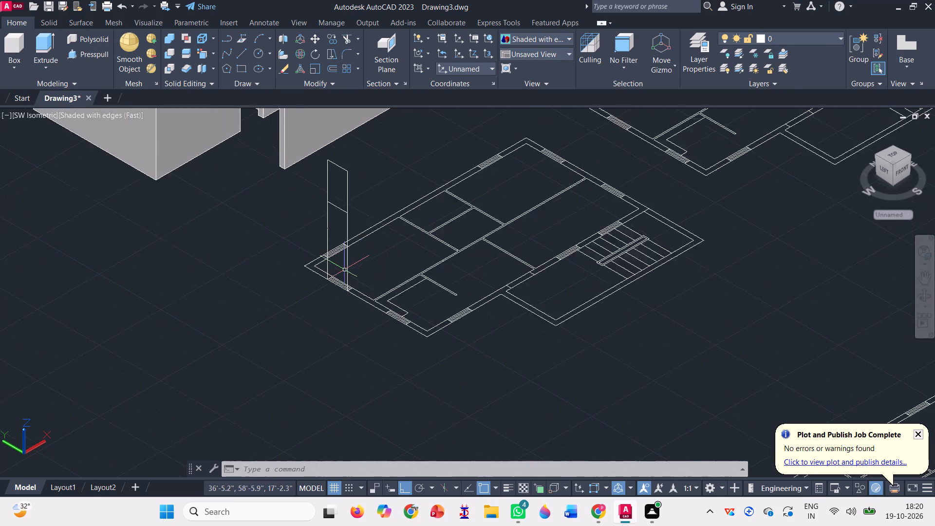
scroll(344, 269, up, 1)
scroll(340, 262, down, 1)
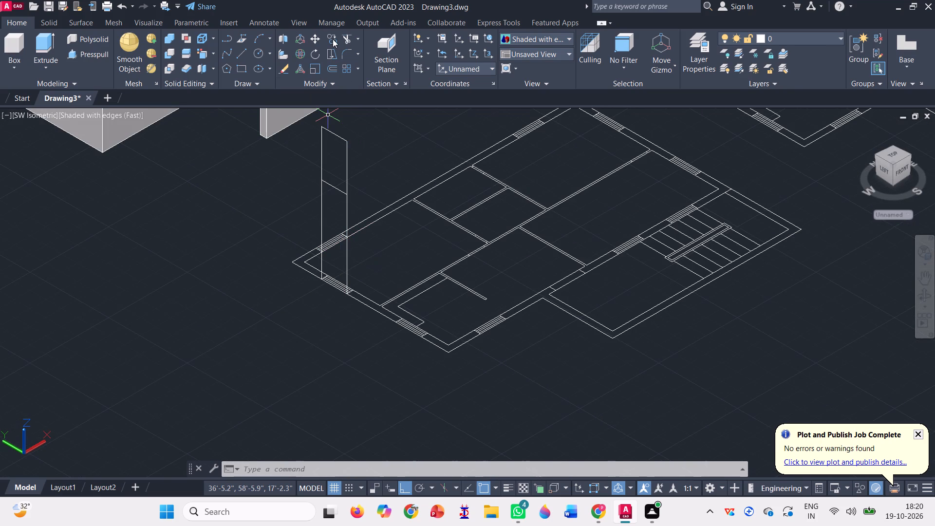
click(333, 39)
scroll(370, 179, up, 2)
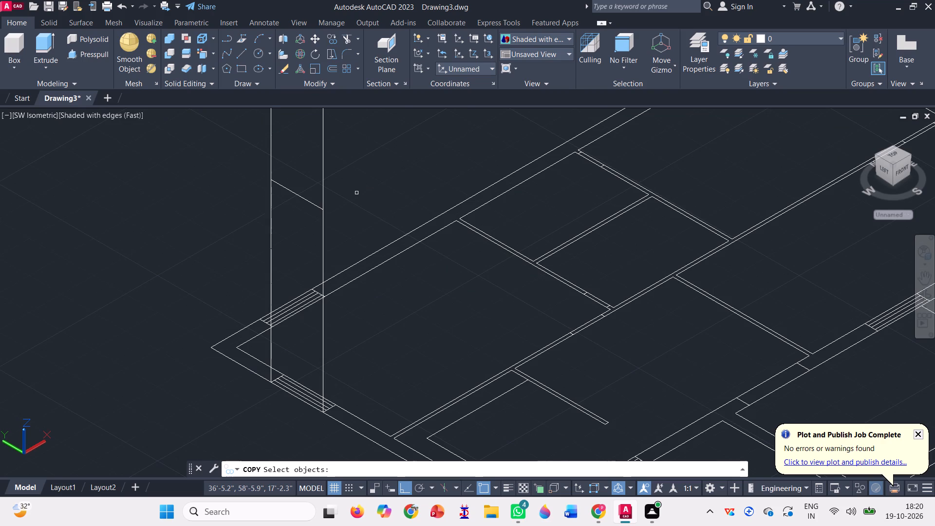
scroll(356, 190, down, 1)
click(370, 171)
click(293, 131)
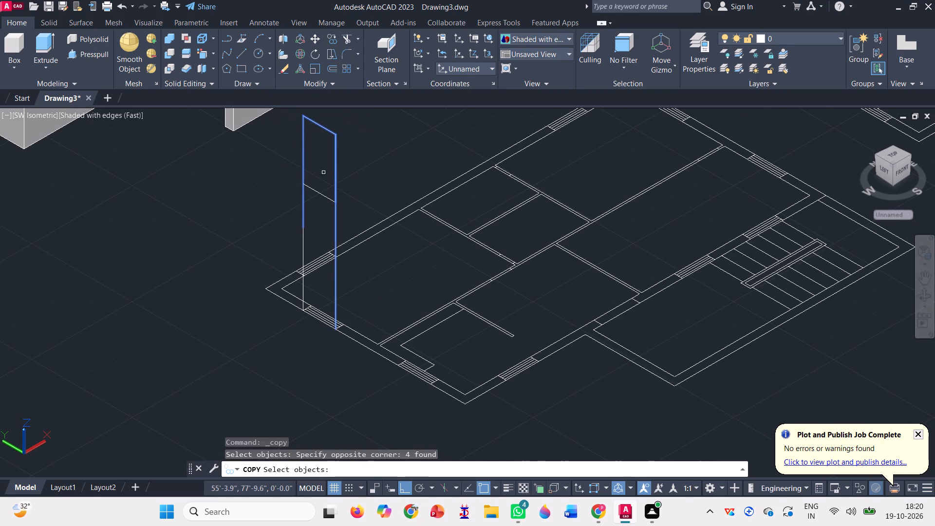
click(323, 198)
click(305, 170)
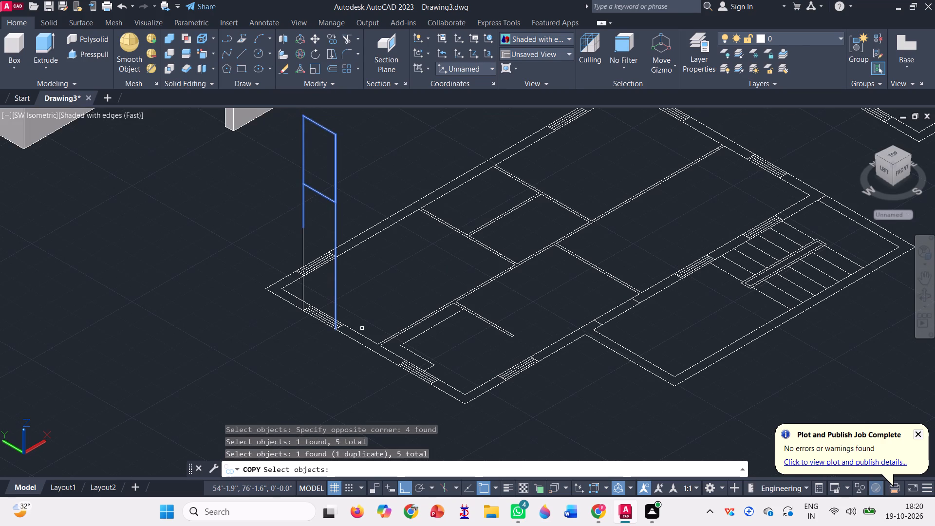
key(space)
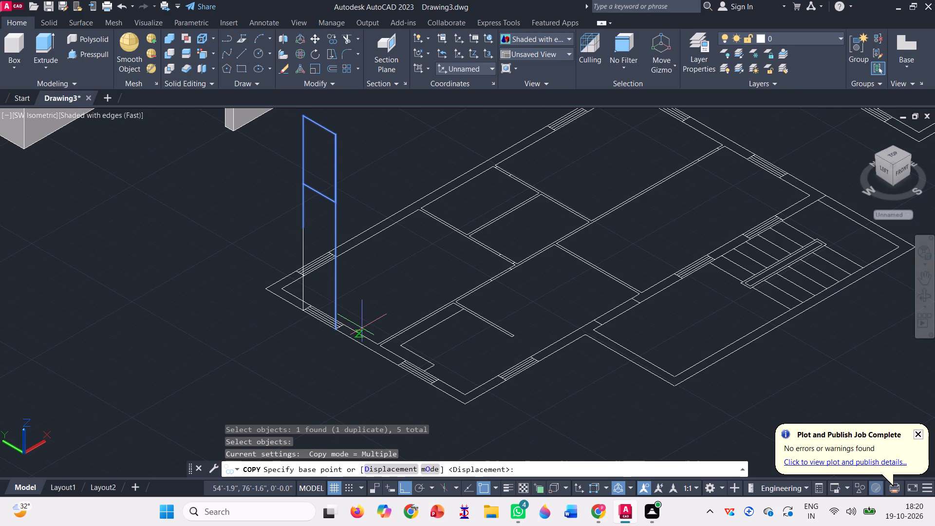
scroll(338, 334, up, 6)
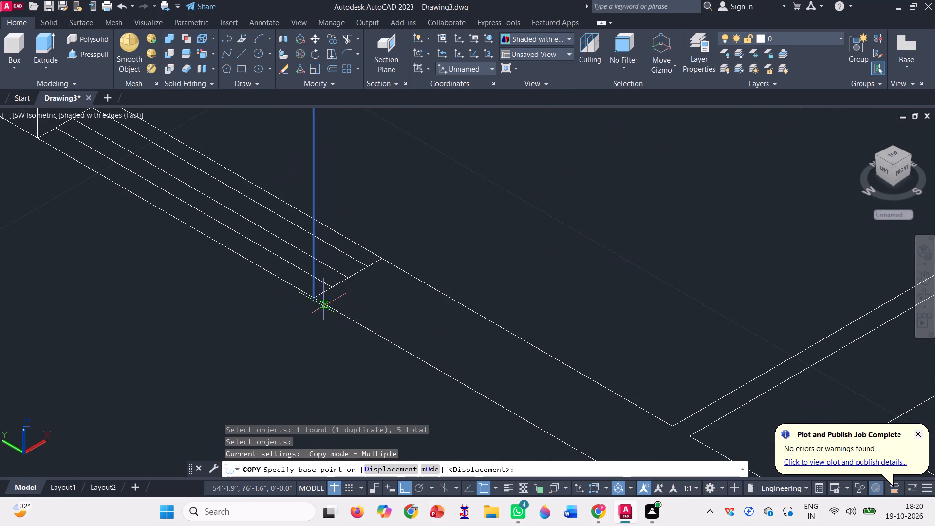
click(315, 299)
scroll(275, 307, down, 4)
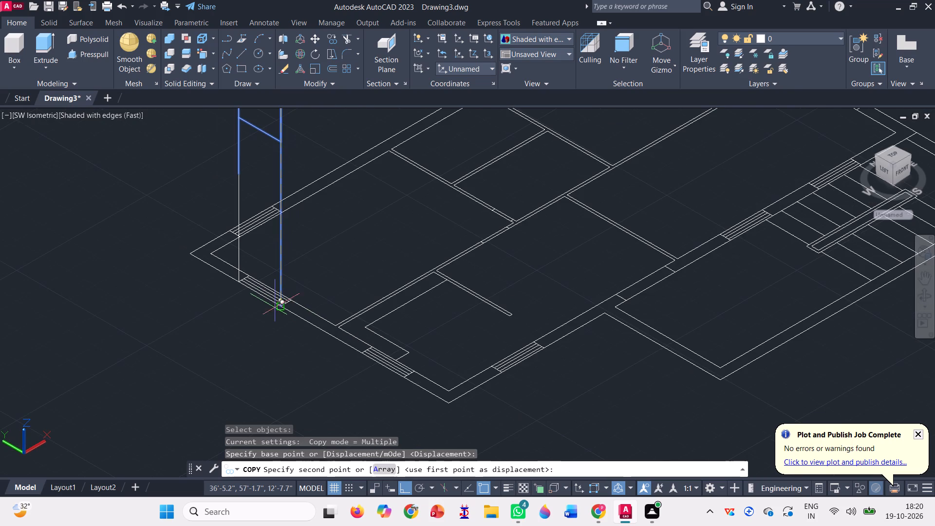
scroll(399, 373, up, 3)
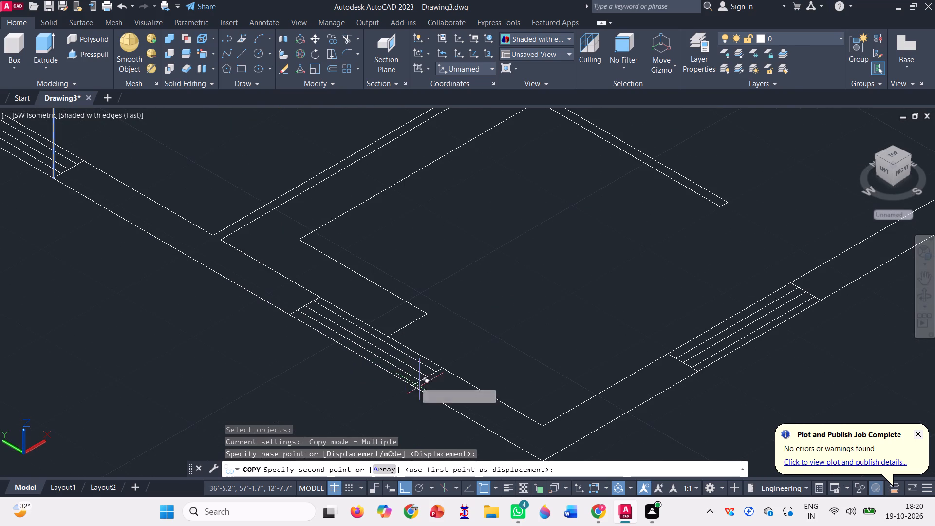
click(412, 384)
scroll(341, 427, down, 2)
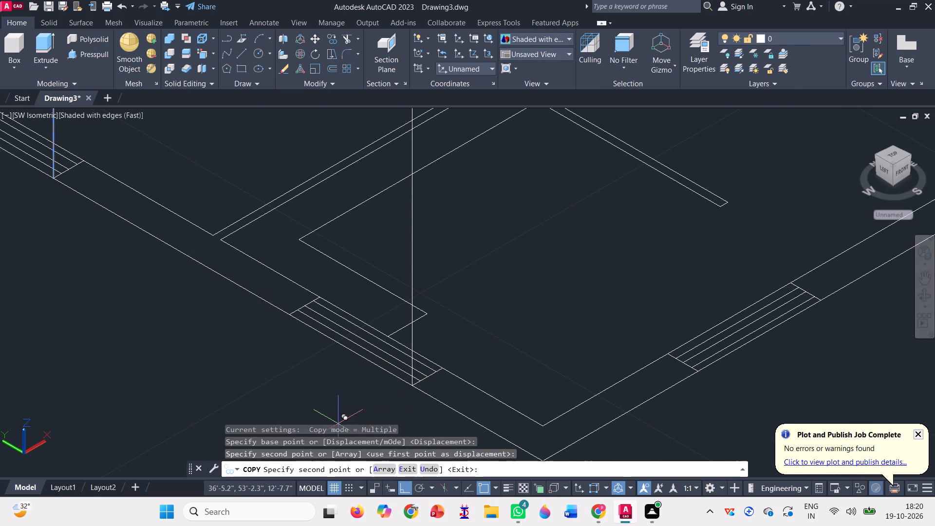
Turn Ortho off and place copies of the outline at the outer corners of both windows on the opposite short end wall.
scroll(330, 404, down, 5)
scroll(442, 301, up, 3)
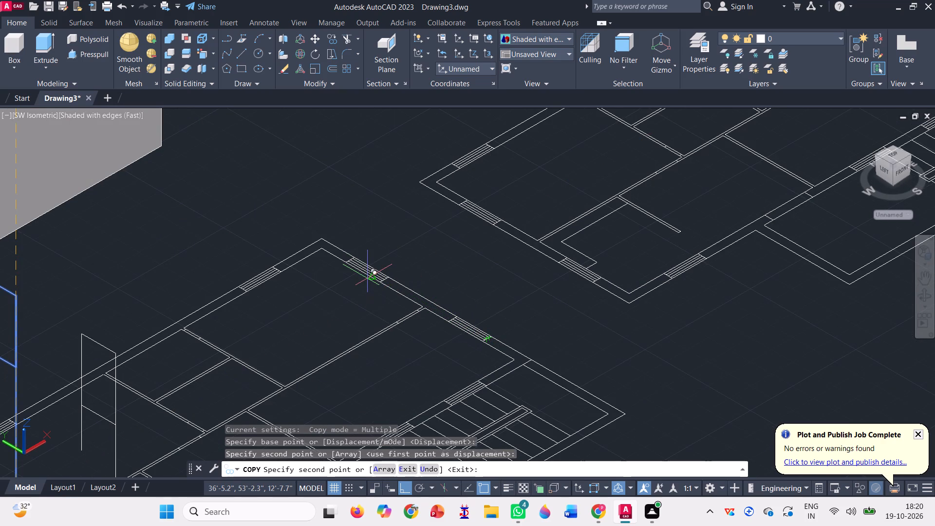
key(F8)
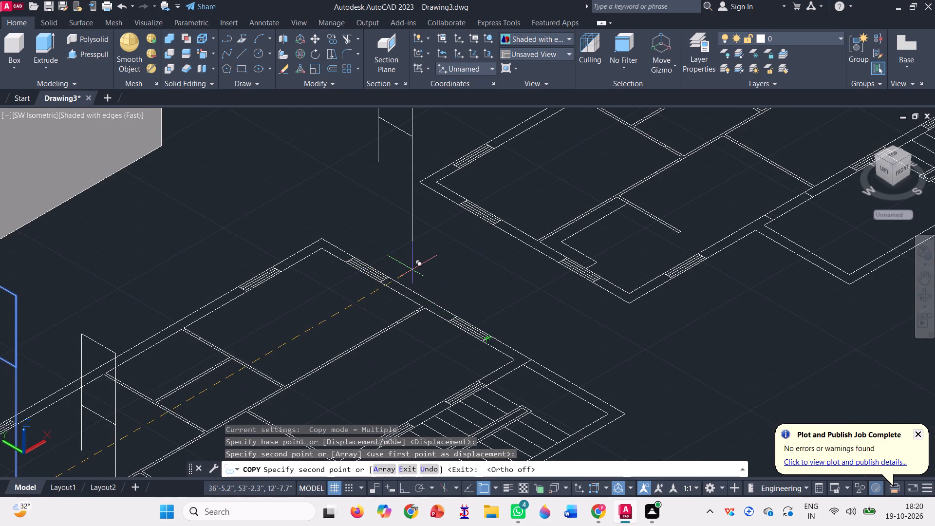
scroll(412, 269, up, 3)
scroll(339, 301, up, 3)
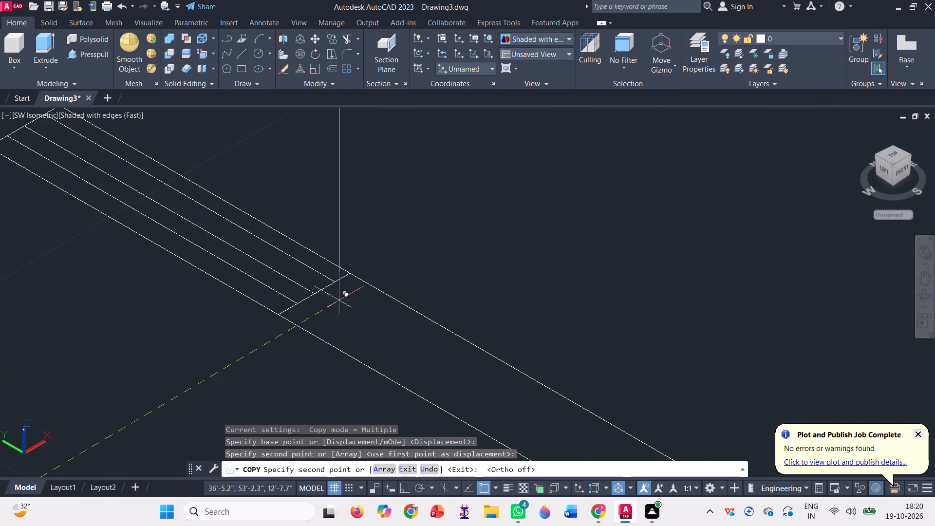
click(349, 269)
scroll(370, 283, down, 4)
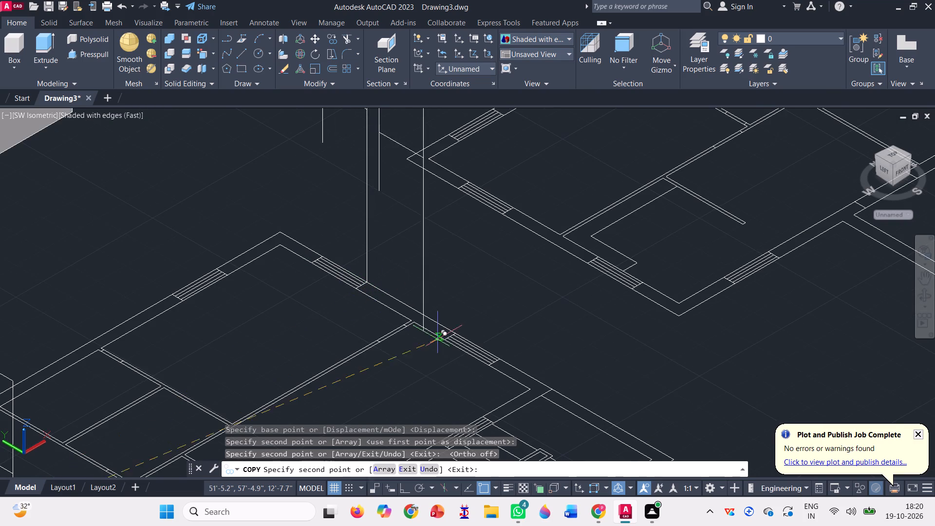
scroll(500, 350, up, 2)
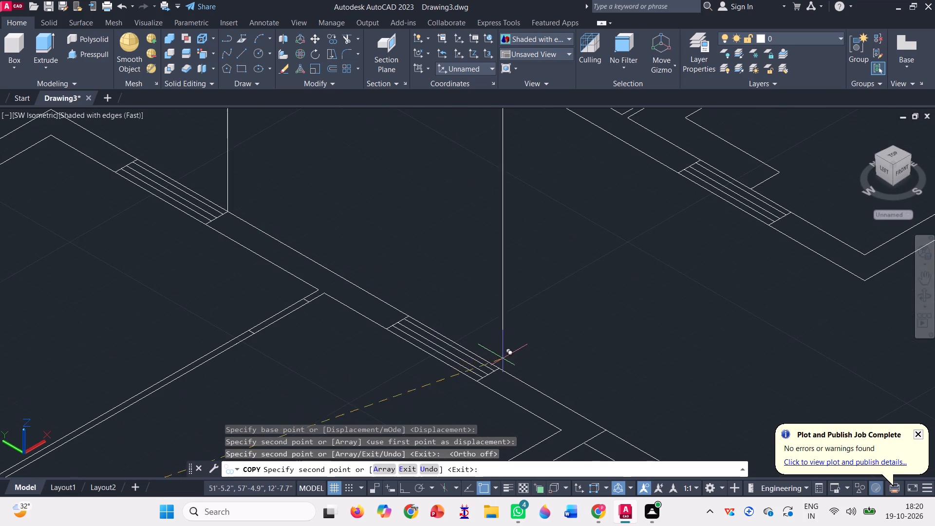
scroll(503, 358, up, 3)
click(490, 383)
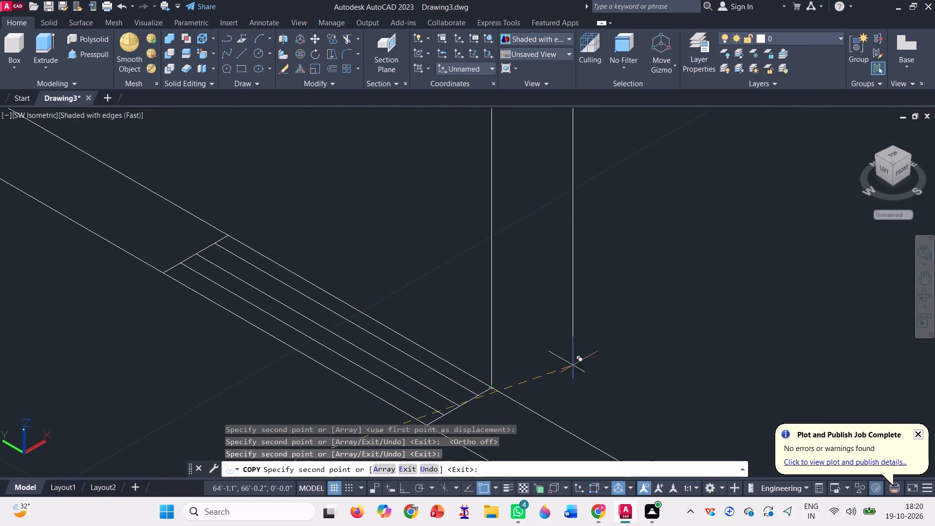
Place another copy of the window outline in the empty area in front of the house block and end the copying.
scroll(570, 346, down, 6)
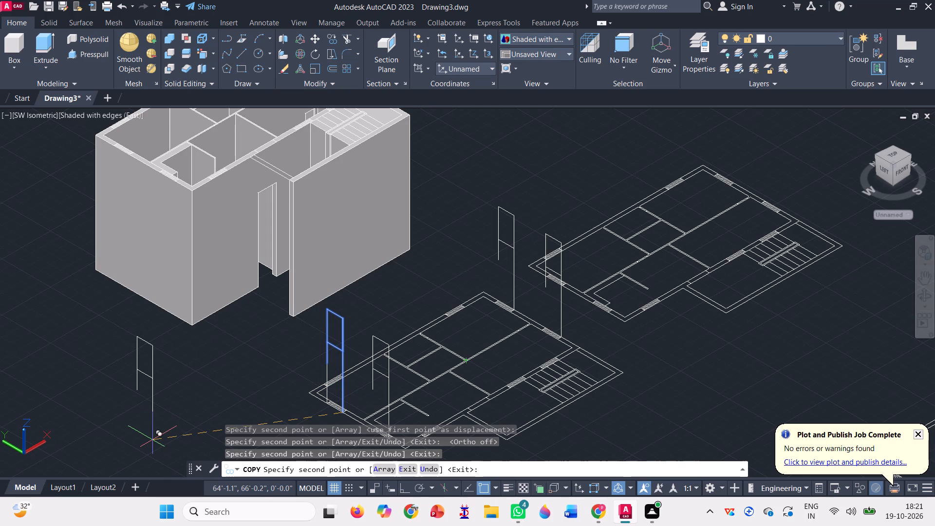
click(152, 439)
key(Escape)
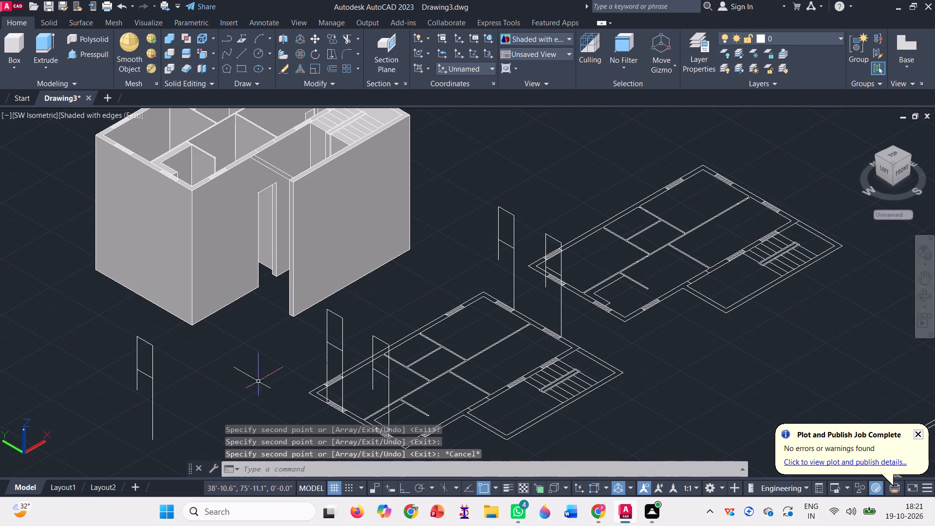
Rotate the spare window outline in front of the block 90 degrees about its full-height line, with Ortho on.
click(316, 51)
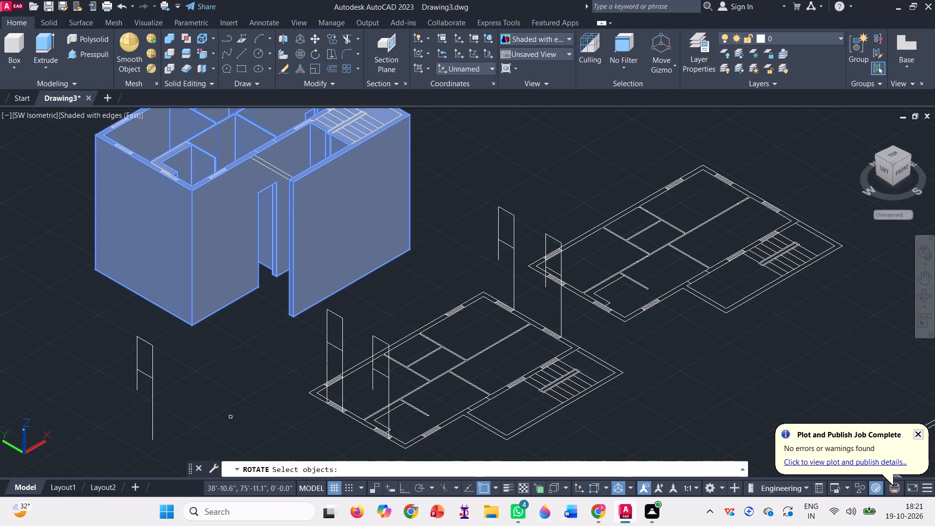
click(192, 426)
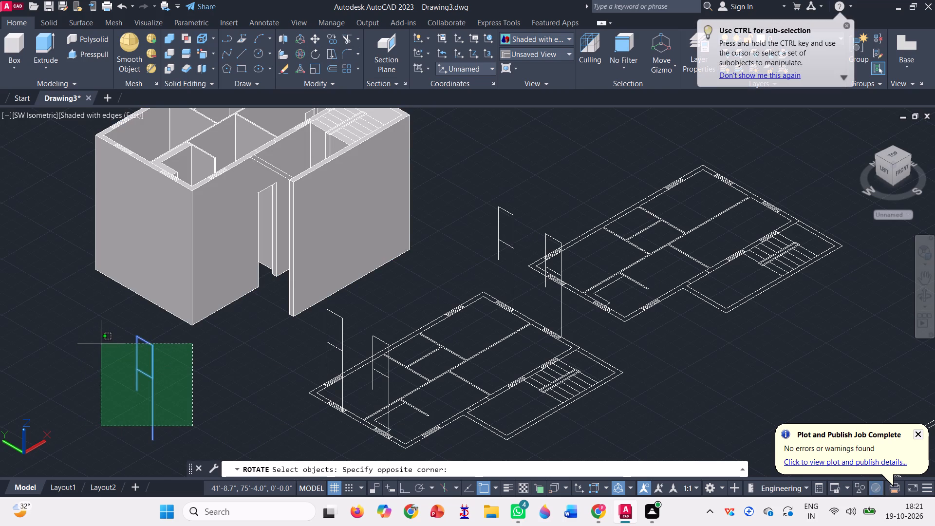
click(95, 340)
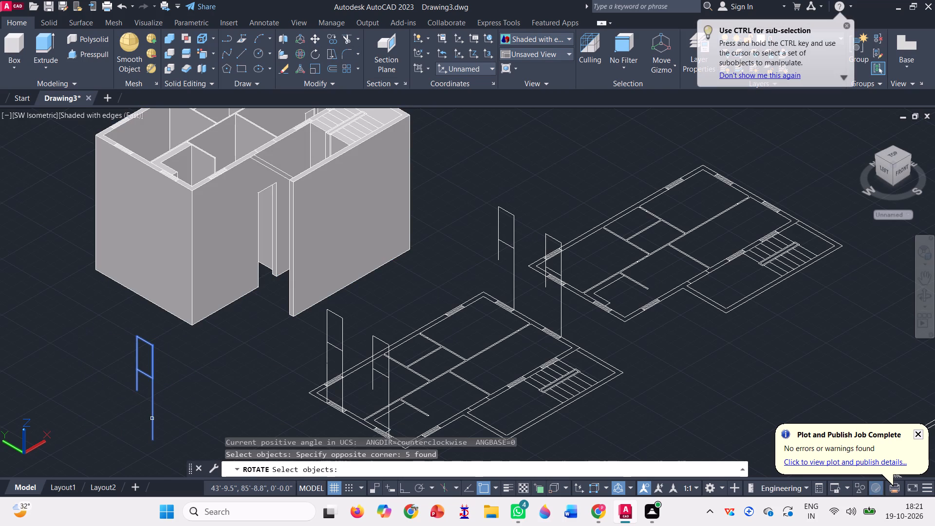
key(F8)
key(space)
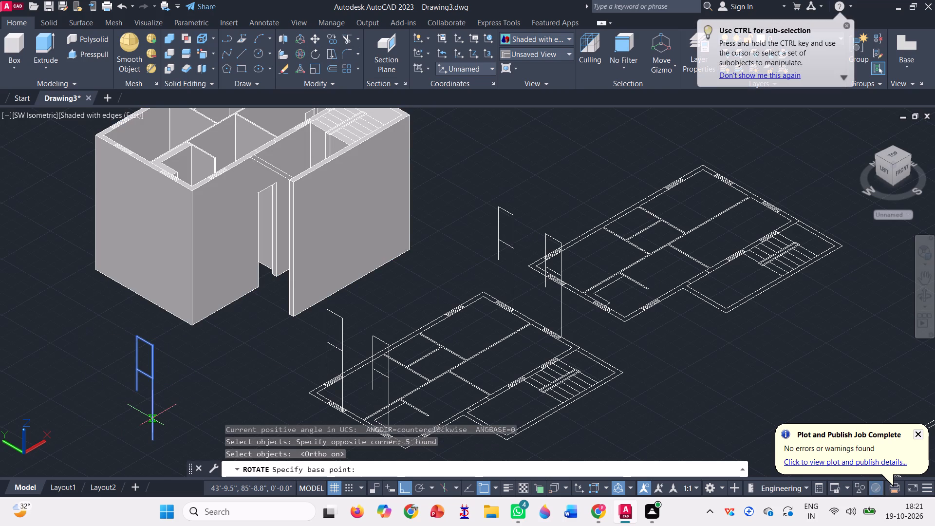
click(152, 418)
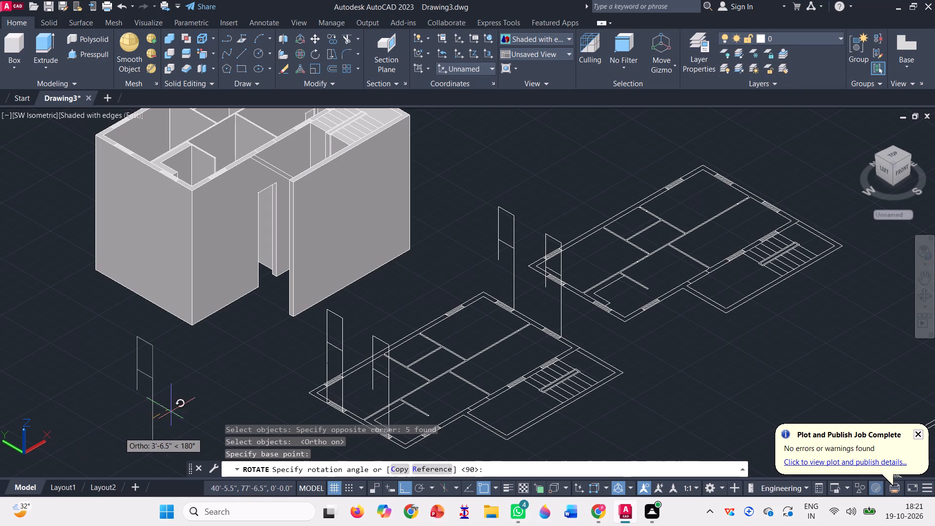
click(118, 399)
Copy the rotated outline from the foot of its full-height line to the far window on the plan's rear long wall, with Ortho off.
click(337, 43)
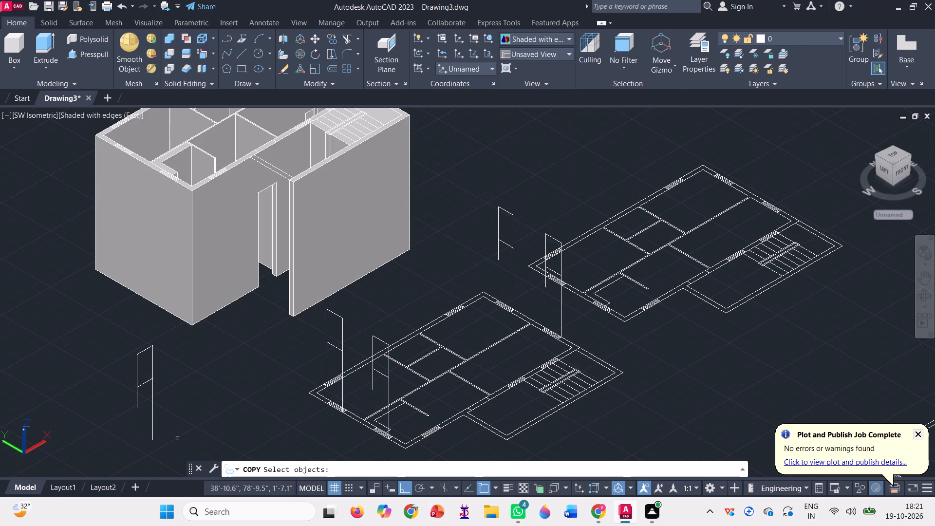
click(177, 437)
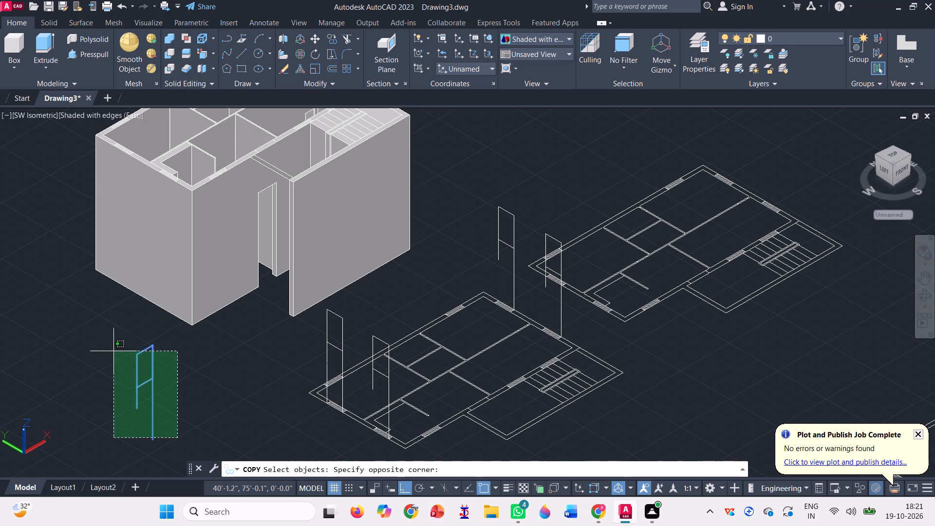
click(113, 350)
key(space)
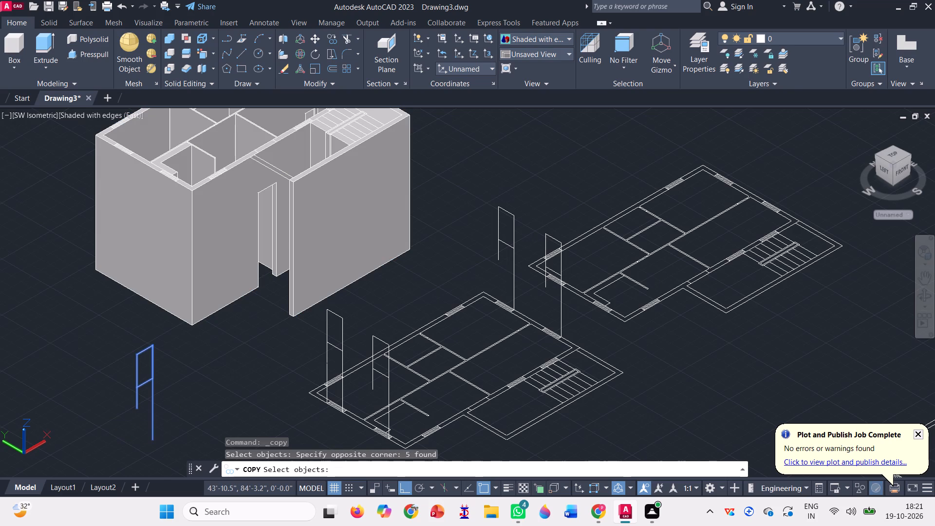
scroll(149, 442, up, 2)
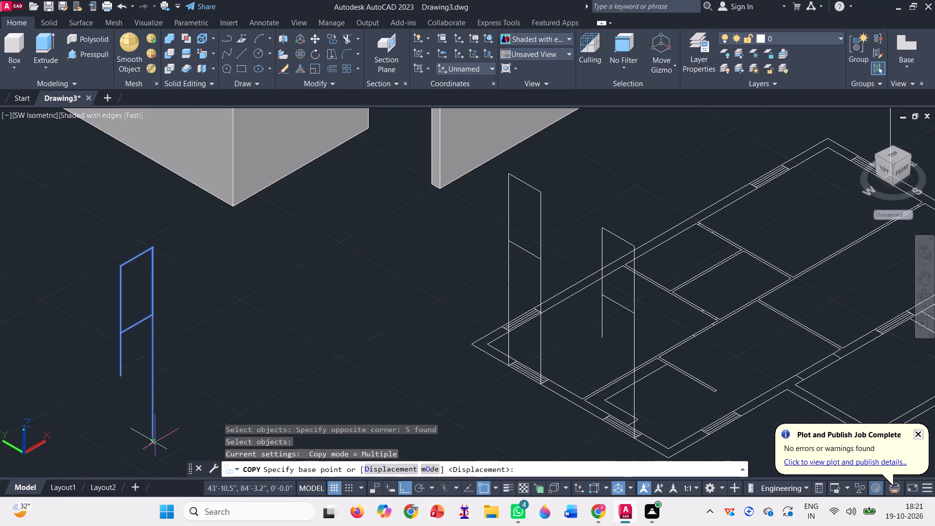
click(154, 442)
scroll(201, 445, down, 2)
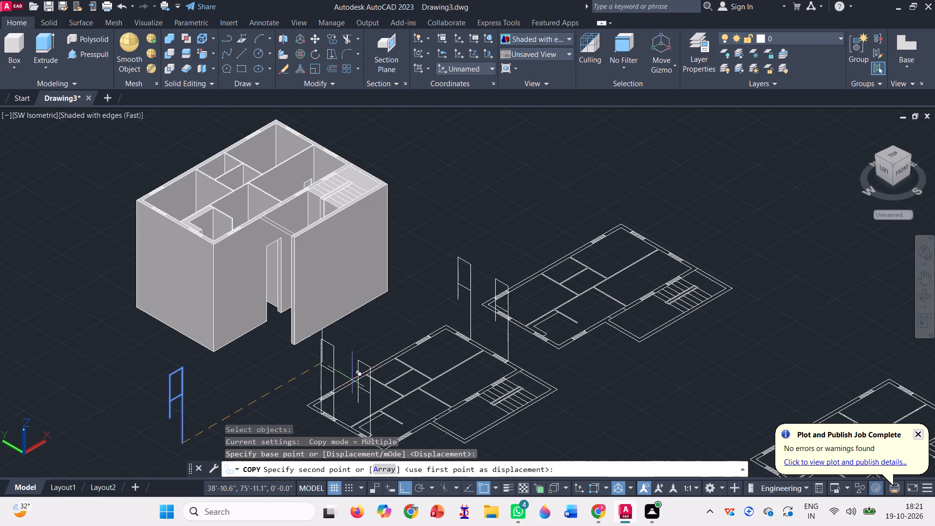
scroll(442, 347, up, 3)
scroll(414, 311, up, 2)
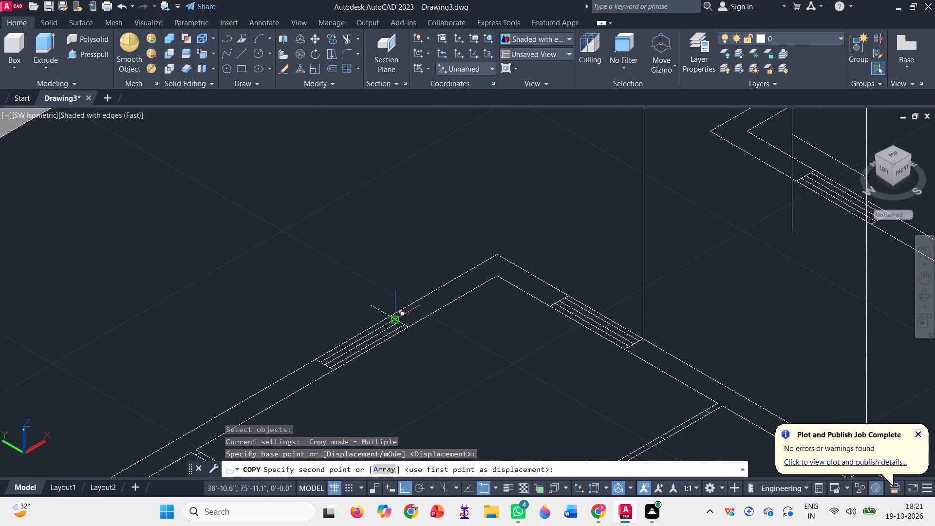
key(F8)
scroll(390, 315, up, 3)
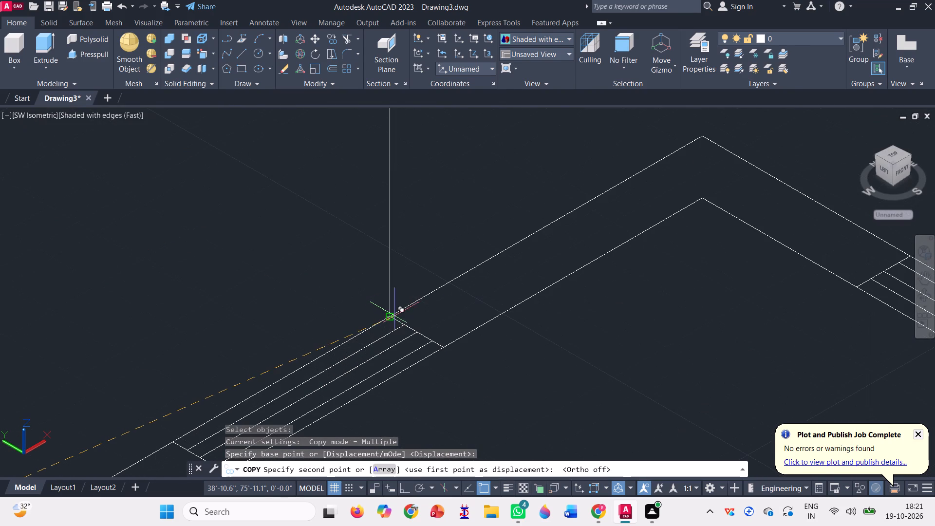
click(390, 316)
Place another copy of the rotated outline at the outer corner of the rear long wall's other window.
scroll(413, 367, down, 4)
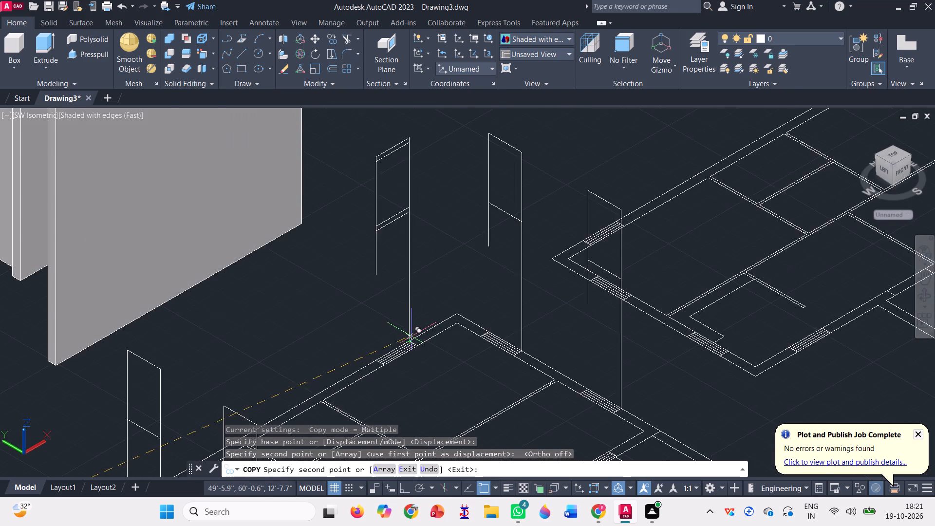
scroll(394, 309, down, 1)
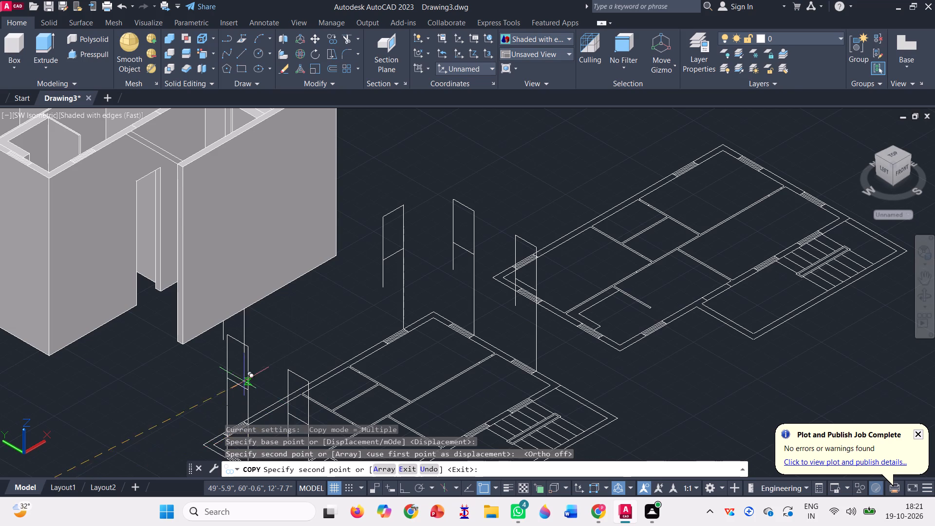
scroll(244, 381, down, 1)
scroll(247, 436, up, 2)
scroll(224, 361, up, 4)
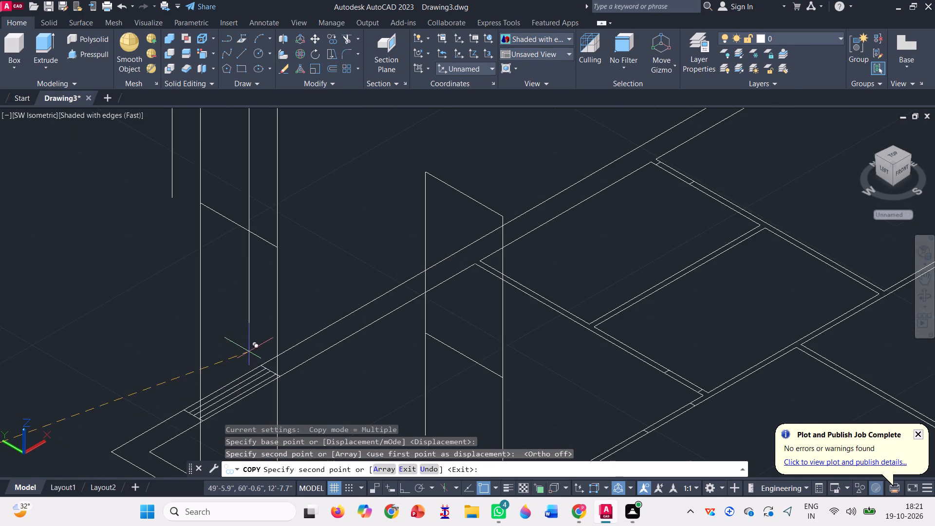
scroll(249, 351, up, 2)
click(284, 390)
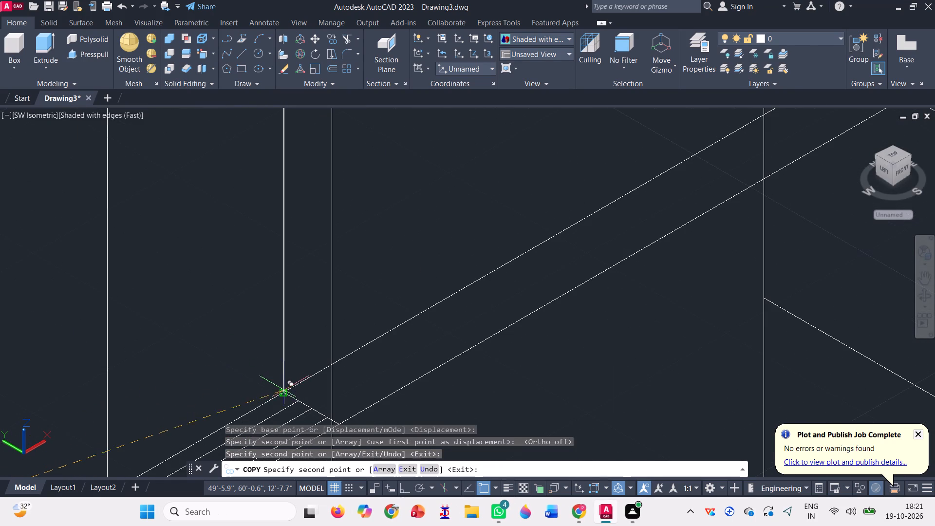
Place copies of the rotated outline at the front long wall's window near the corner and the window just before the staircase.
scroll(238, 314, down, 6)
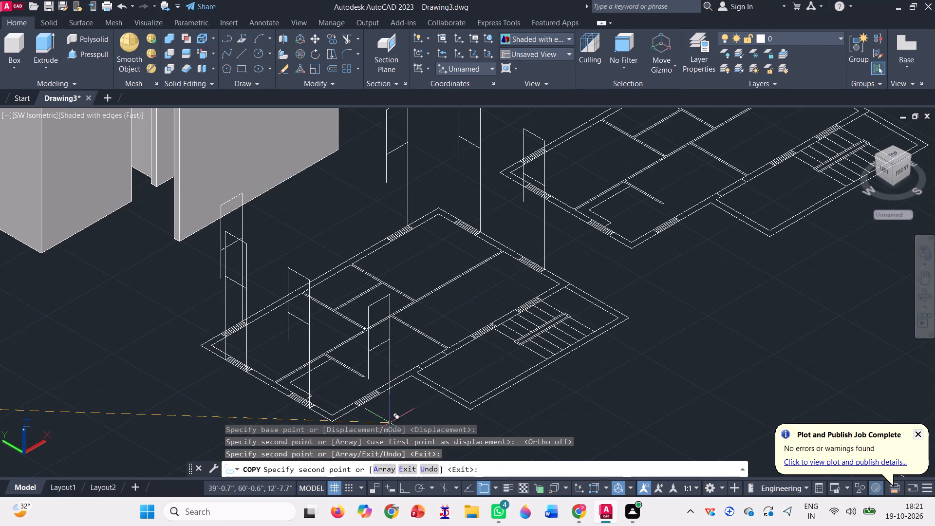
scroll(388, 415, up, 3)
scroll(371, 362, up, 3)
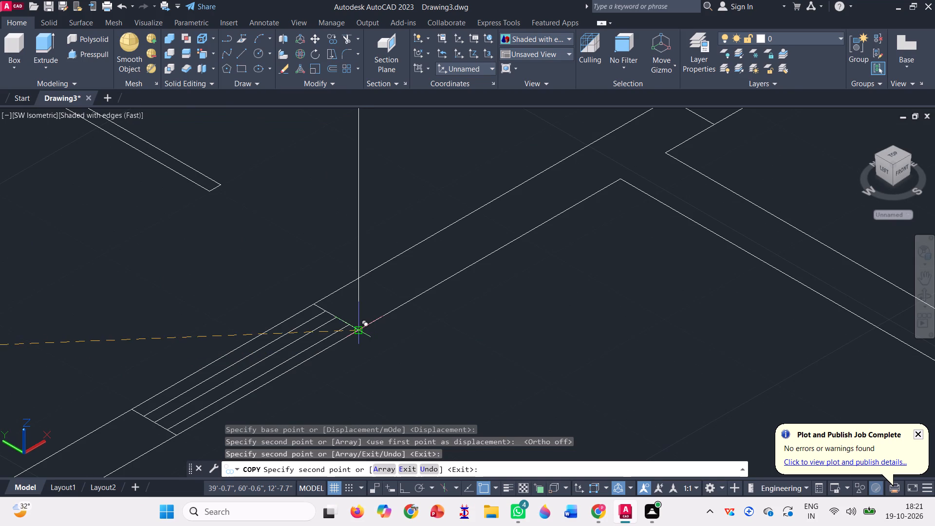
click(361, 328)
scroll(395, 385, down, 5)
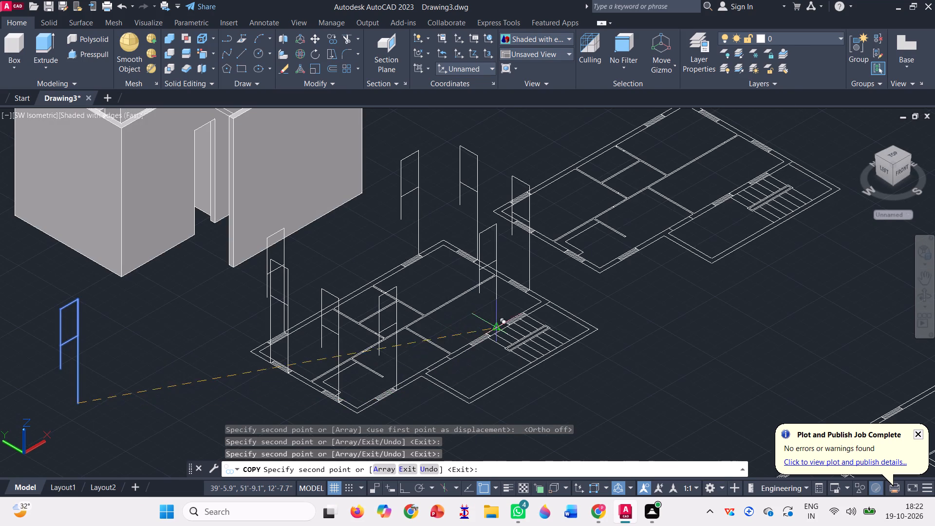
scroll(499, 329, up, 5)
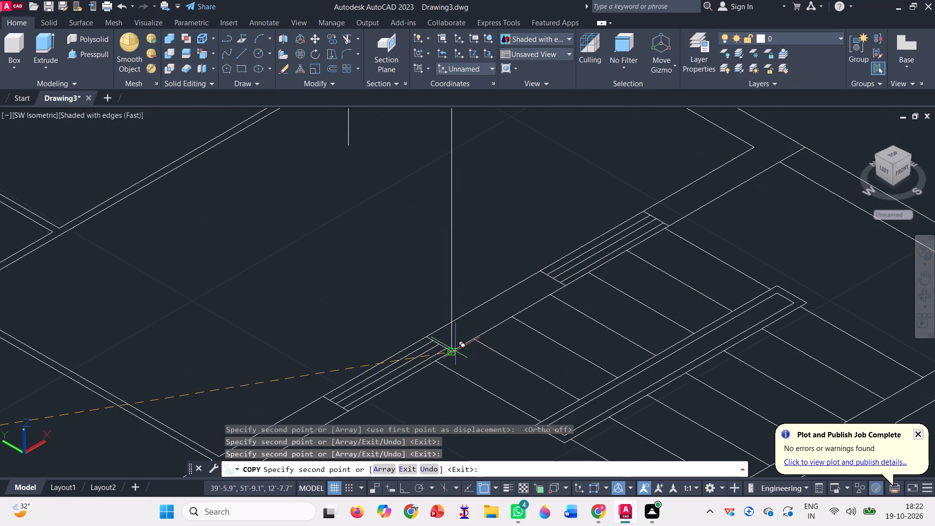
click(451, 348)
Place a last copy of the rotated outline at the window beside the staircase and end the copying.
scroll(432, 409, down, 1)
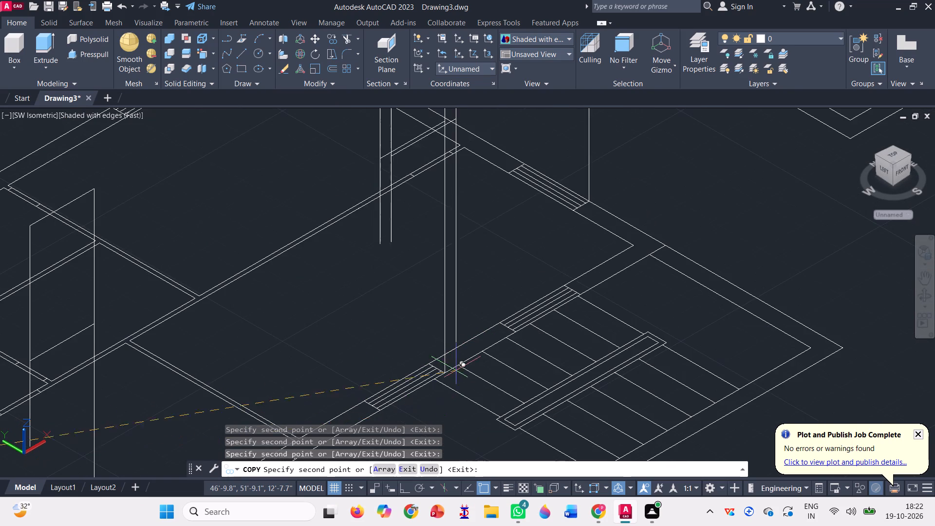
scroll(456, 418, down, 1)
scroll(498, 341, up, 2)
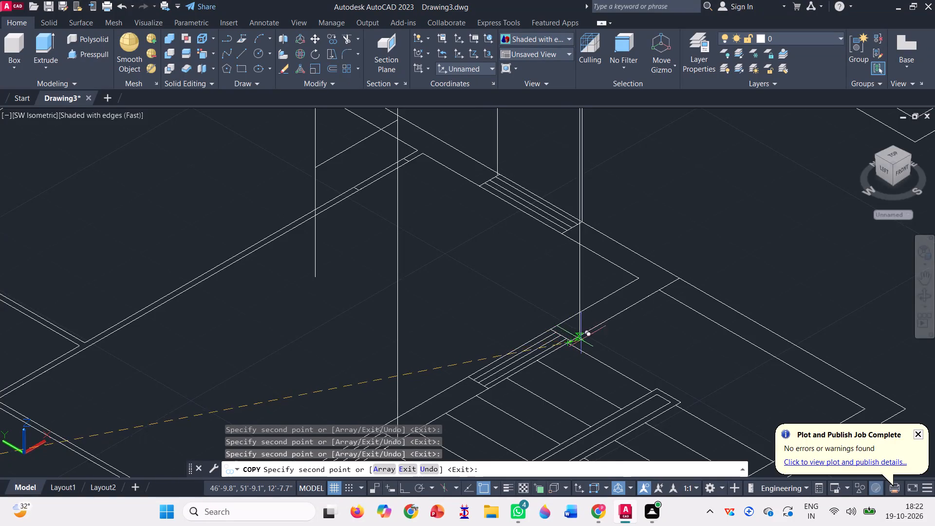
scroll(581, 339, up, 2)
click(561, 340)
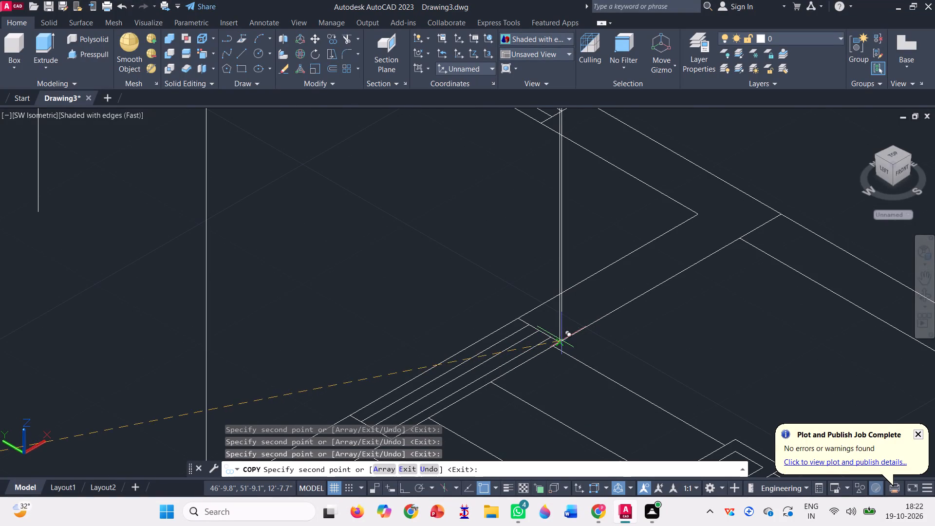
key(space)
Move the 3D house block by its bottom outer corner onto the matching outer corner of the plan with the window outlines.
scroll(538, 369, down, 4)
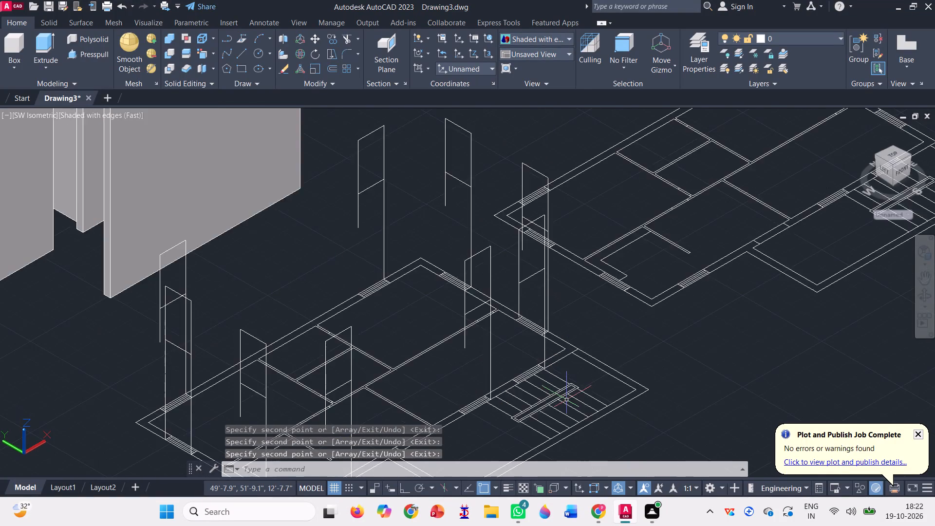
scroll(566, 399, down, 1)
scroll(423, 286, down, 1)
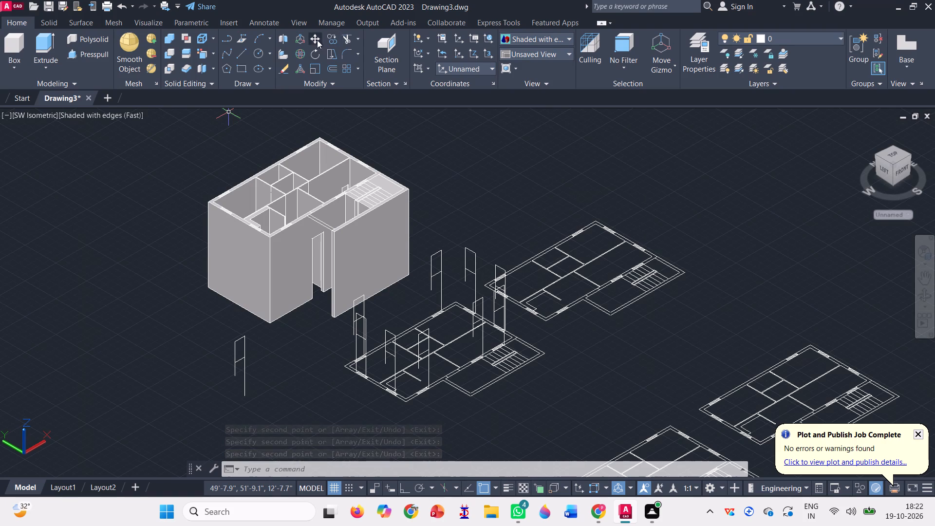
click(314, 39)
click(267, 262)
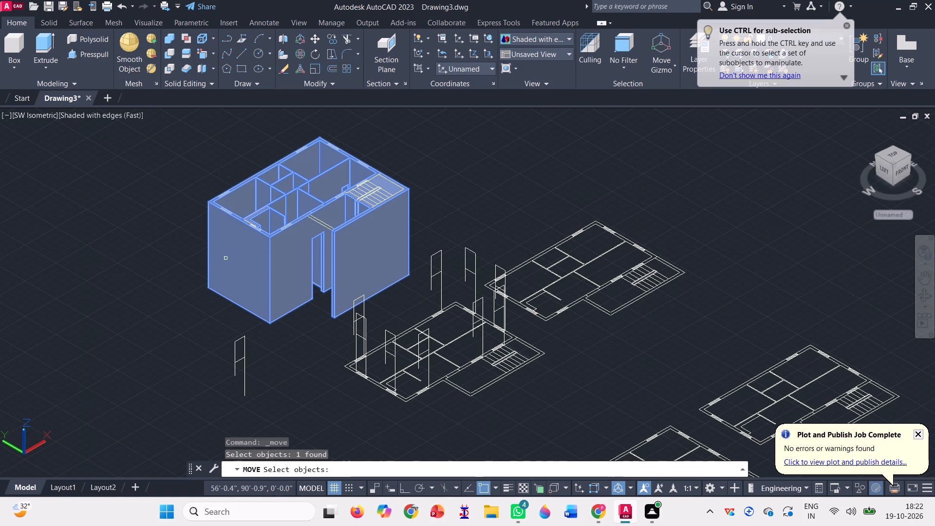
key(space)
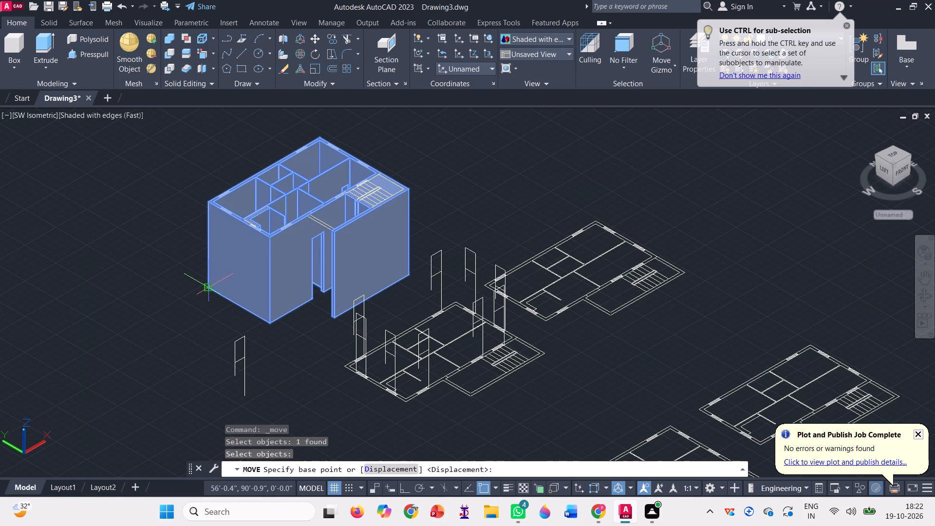
click(210, 288)
scroll(349, 376, up, 3)
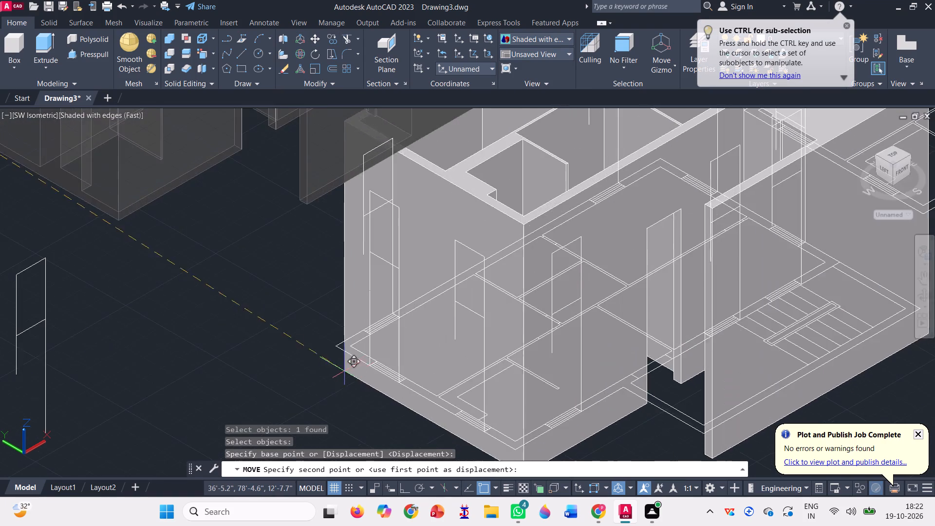
scroll(347, 346, up, 3)
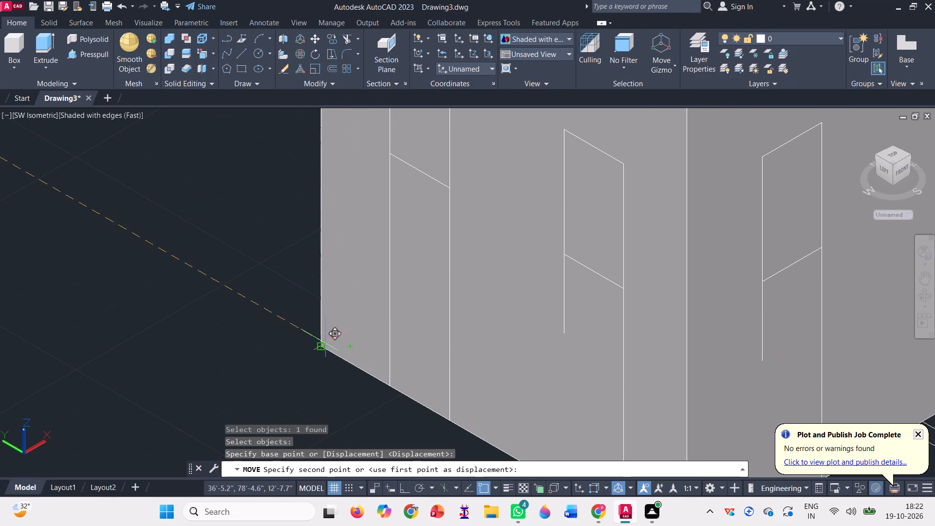
click(323, 343)
Presspull the upper window area on the front long wall inward through the wall to cut an opening.
scroll(320, 363, down, 3)
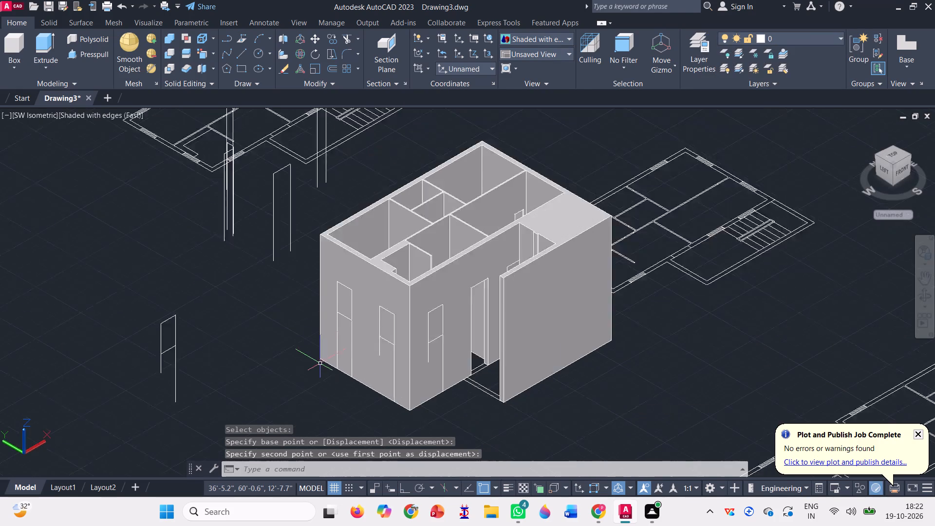
scroll(320, 363, down, 1)
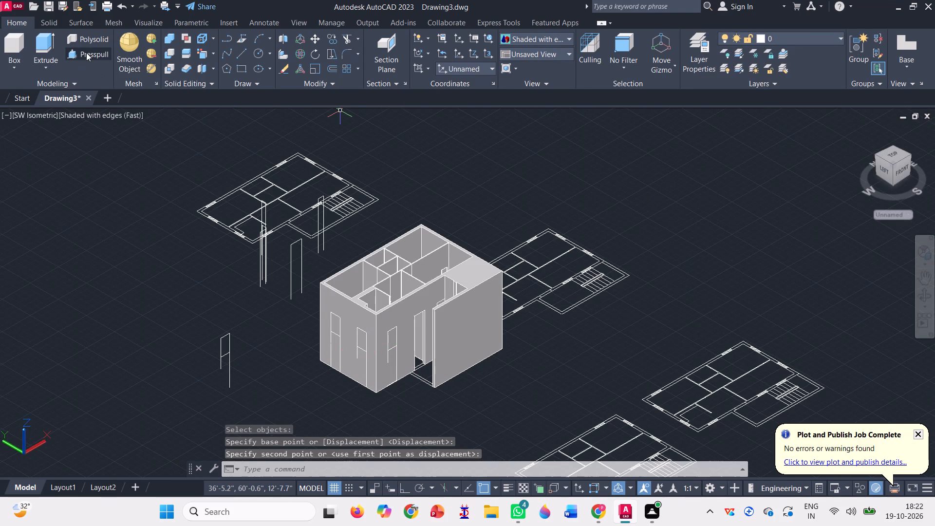
click(86, 51)
scroll(363, 344, up, 3)
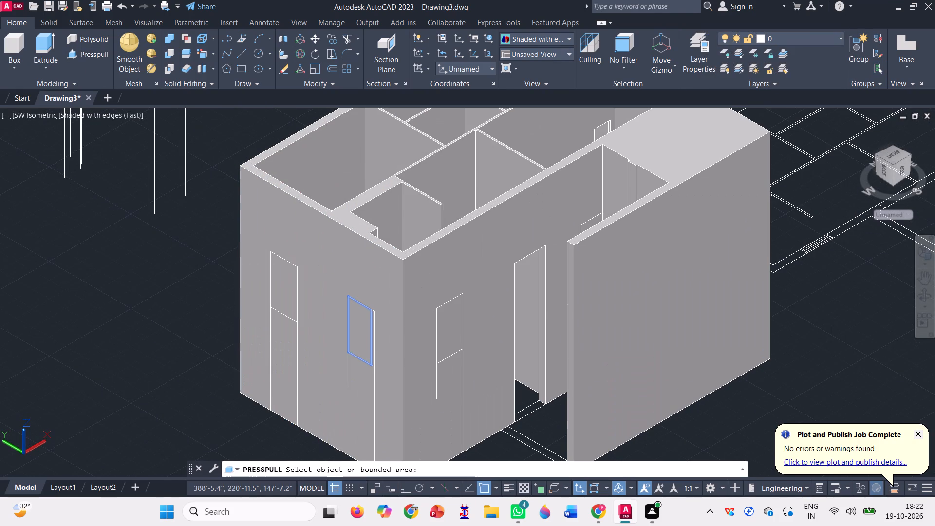
click(450, 337)
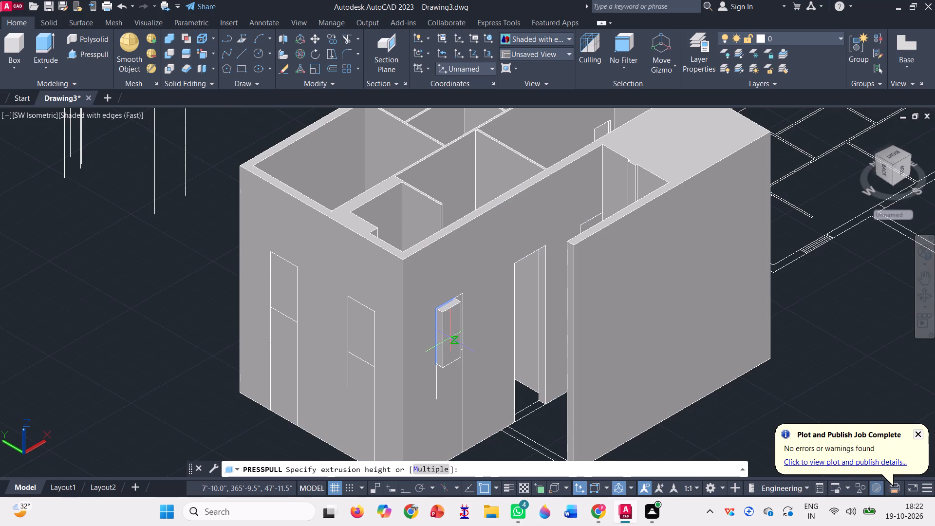
click(430, 322)
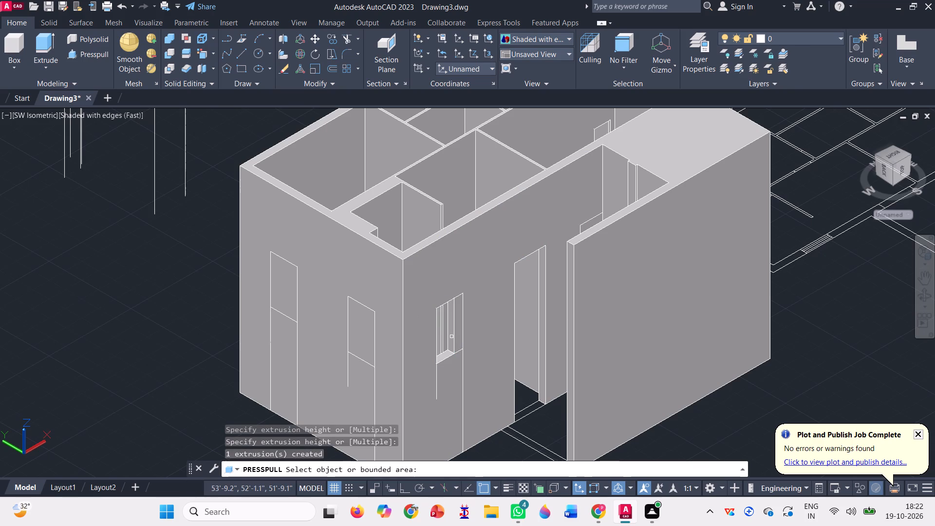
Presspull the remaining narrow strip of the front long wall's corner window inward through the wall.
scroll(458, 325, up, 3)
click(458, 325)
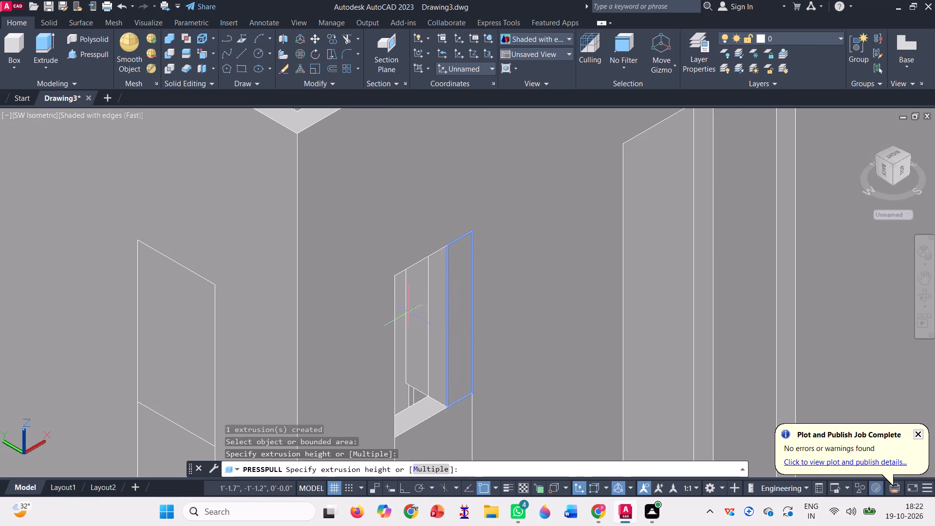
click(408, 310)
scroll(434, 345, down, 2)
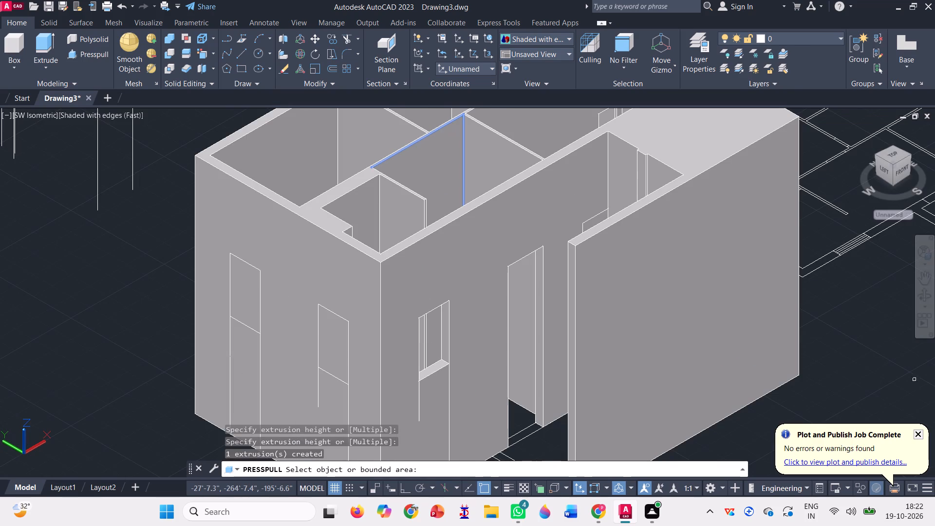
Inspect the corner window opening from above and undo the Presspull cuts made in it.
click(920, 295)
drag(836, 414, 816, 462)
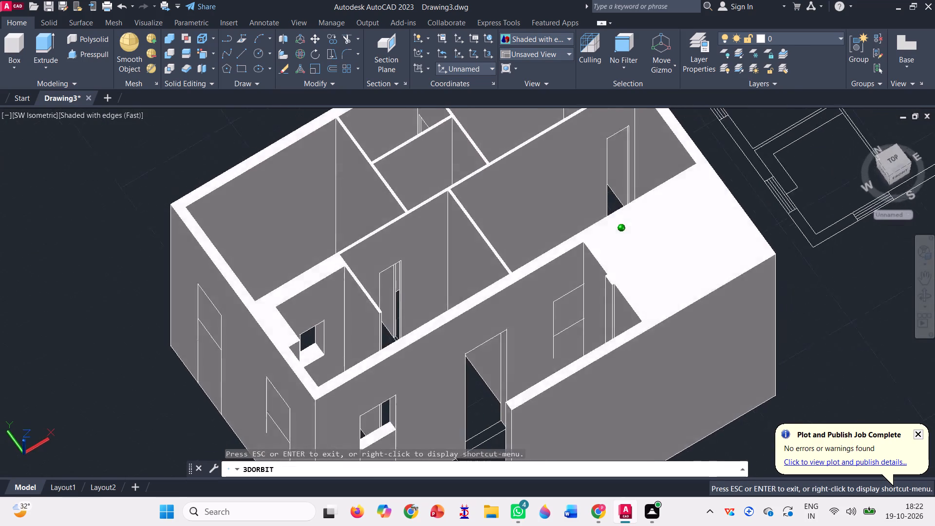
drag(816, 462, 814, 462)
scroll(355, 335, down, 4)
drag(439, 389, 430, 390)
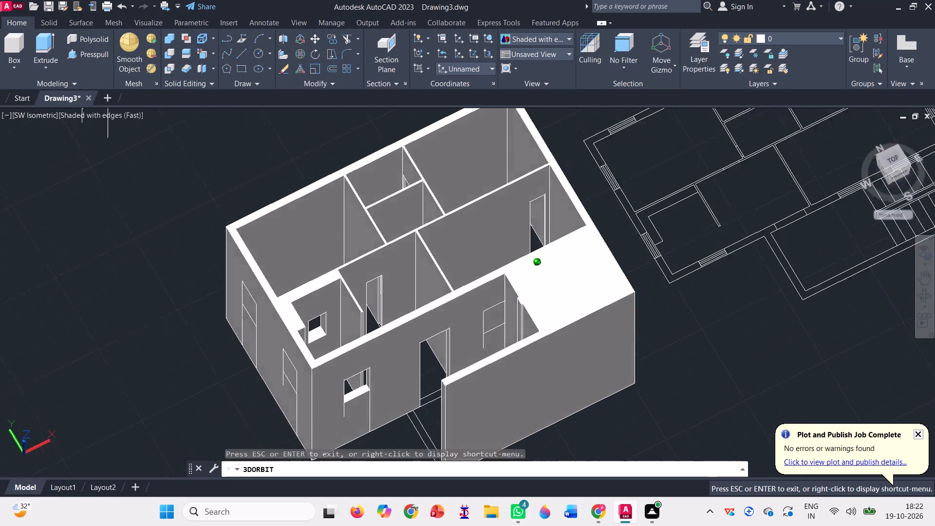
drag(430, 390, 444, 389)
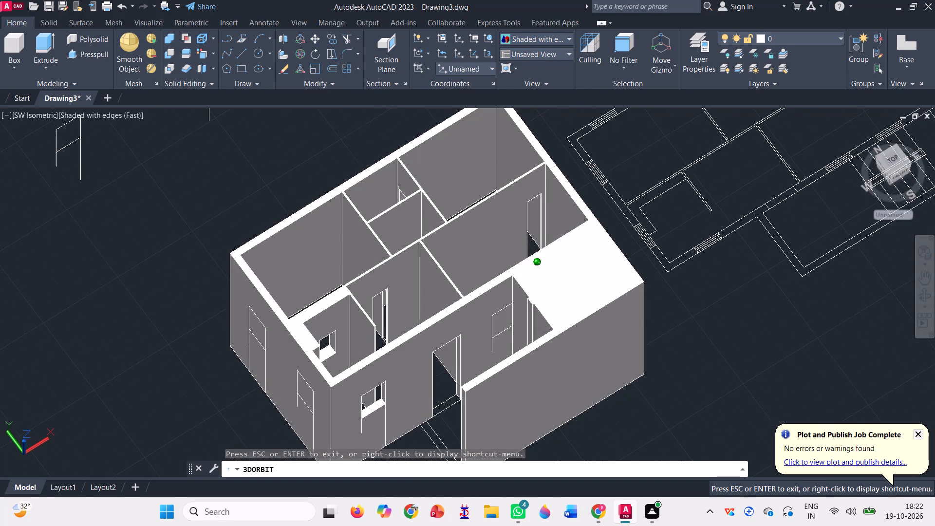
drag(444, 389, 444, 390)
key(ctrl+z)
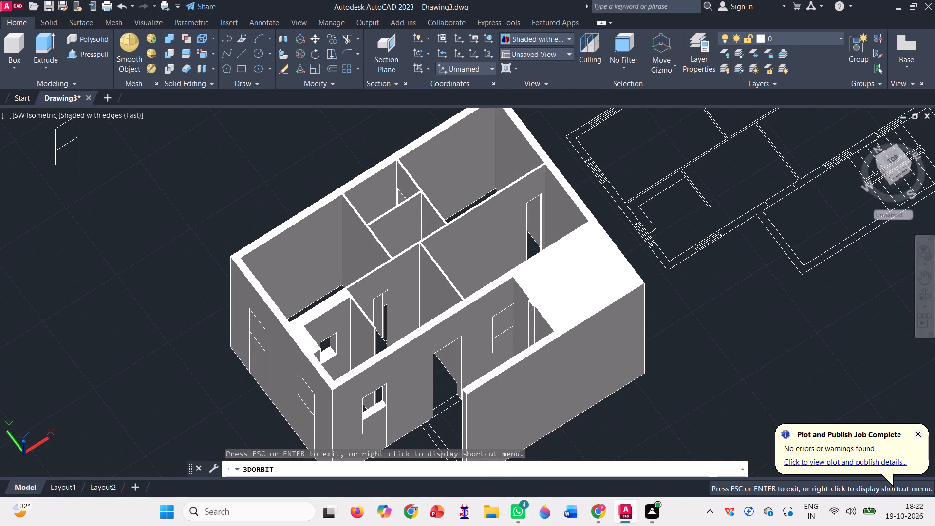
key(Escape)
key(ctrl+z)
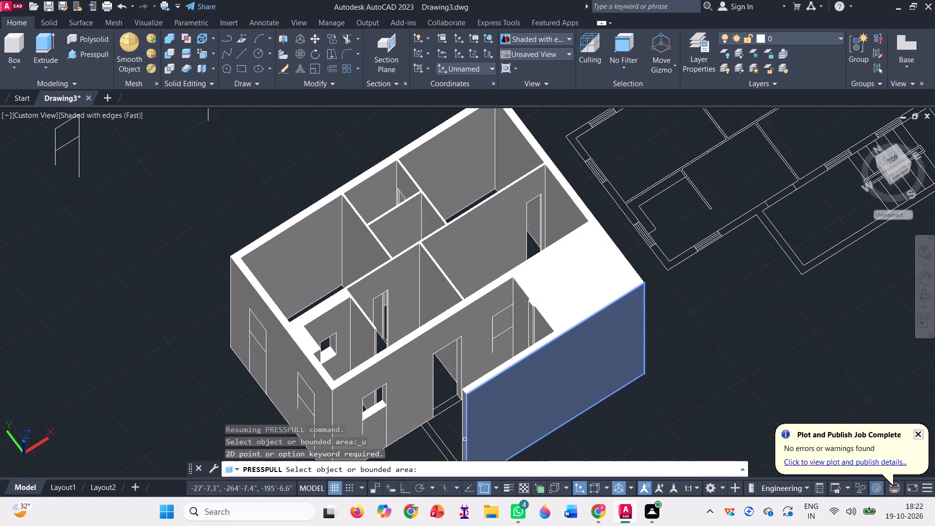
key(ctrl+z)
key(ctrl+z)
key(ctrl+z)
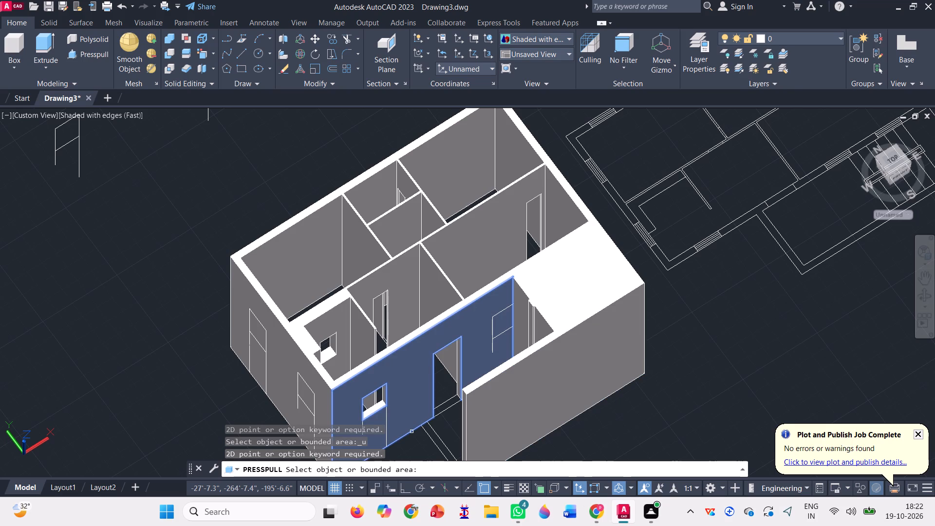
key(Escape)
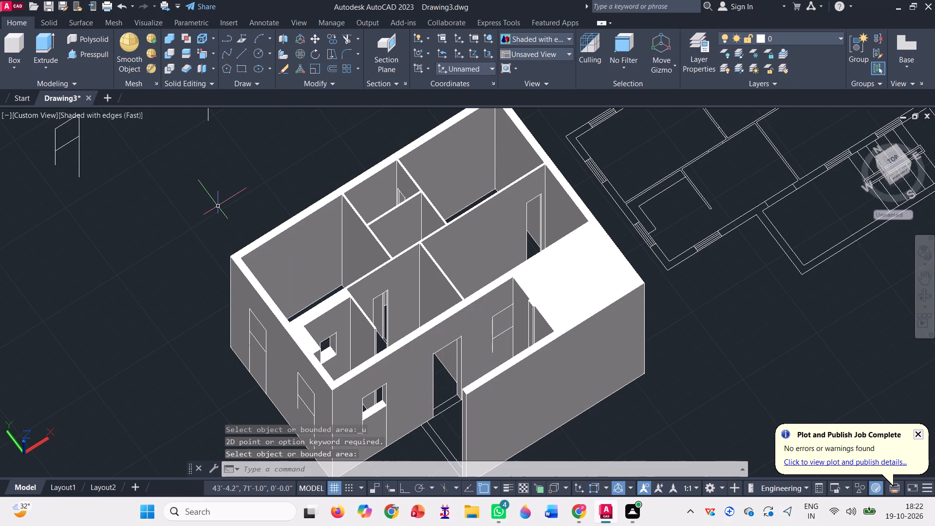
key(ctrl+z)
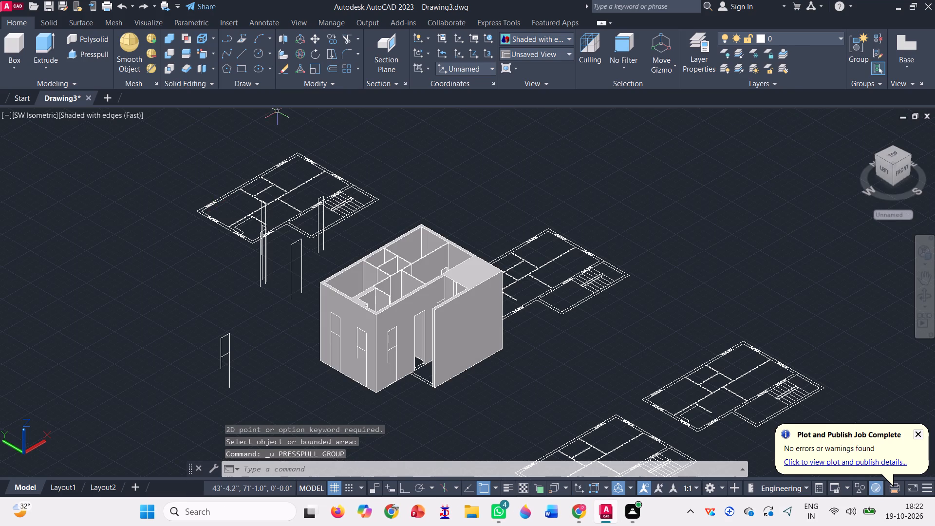
Presspull the main area and the narrow strip of the front long wall's corner window inward through the wall.
click(925, 290)
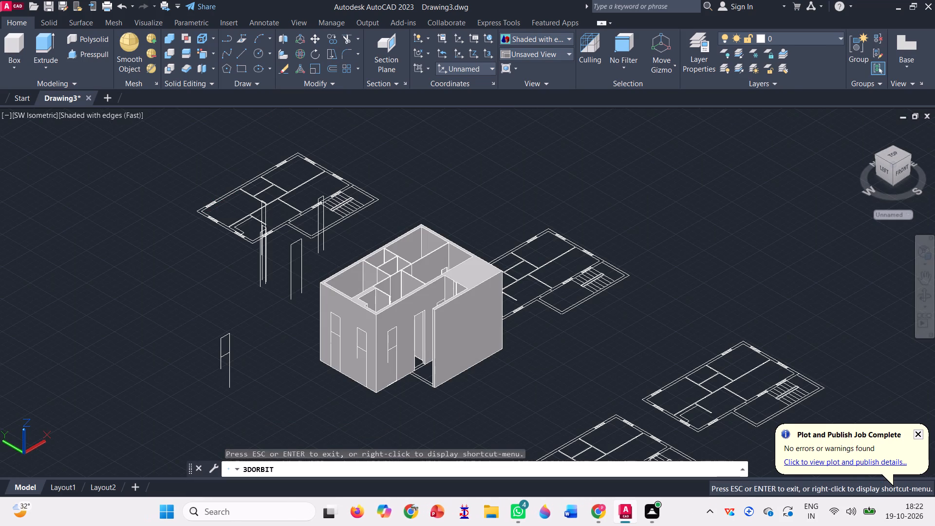
drag(465, 370, 465, 413)
scroll(412, 425, up, 4)
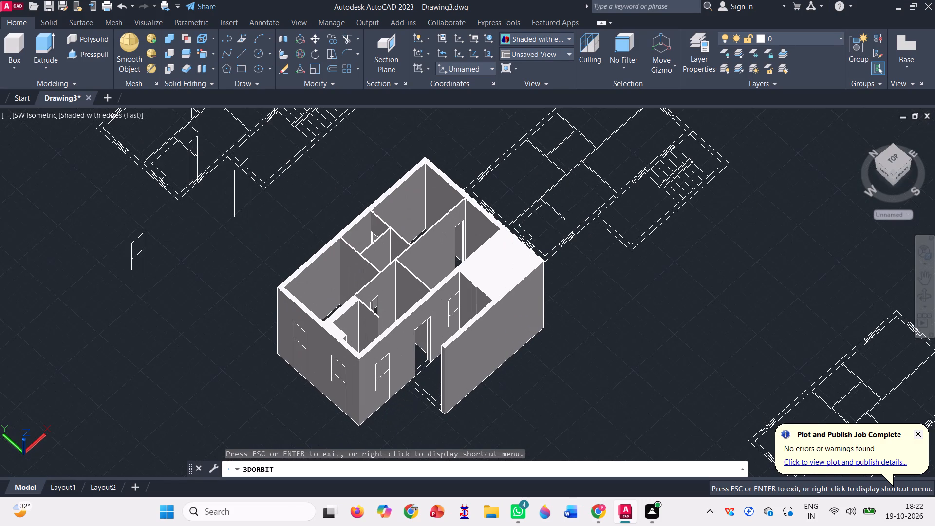
scroll(334, 331, up, 2)
key(Escape)
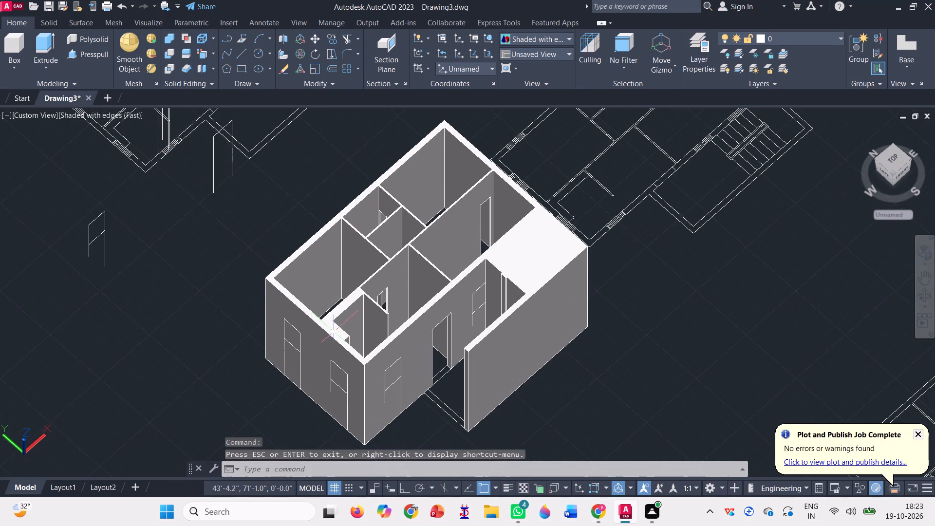
click(88, 57)
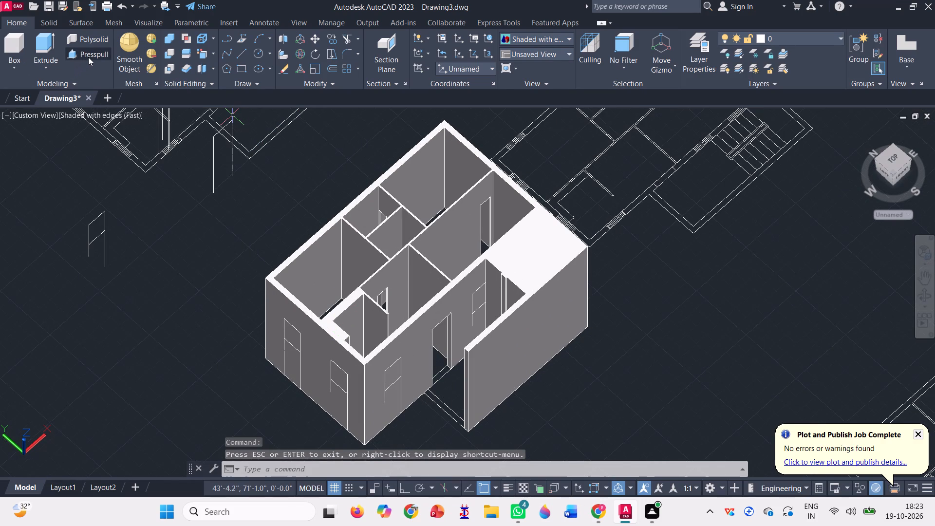
scroll(385, 374, up, 4)
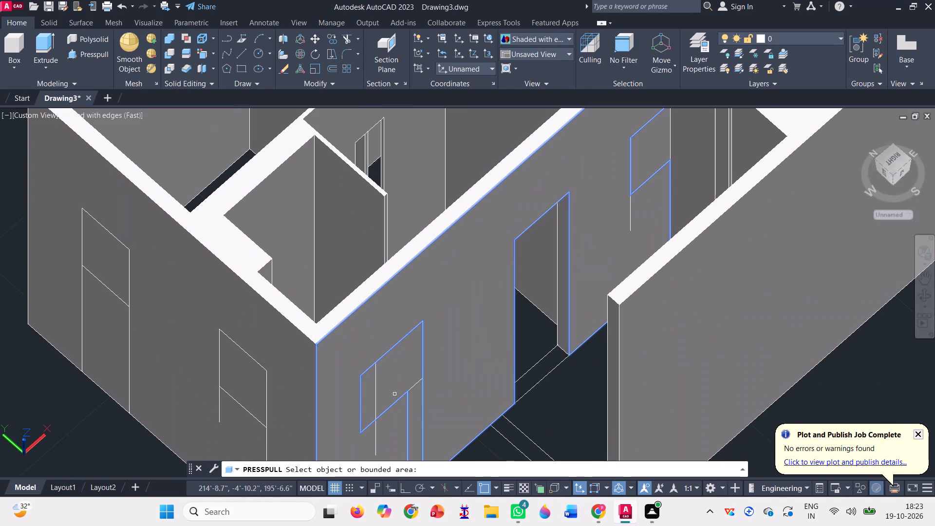
click(394, 364)
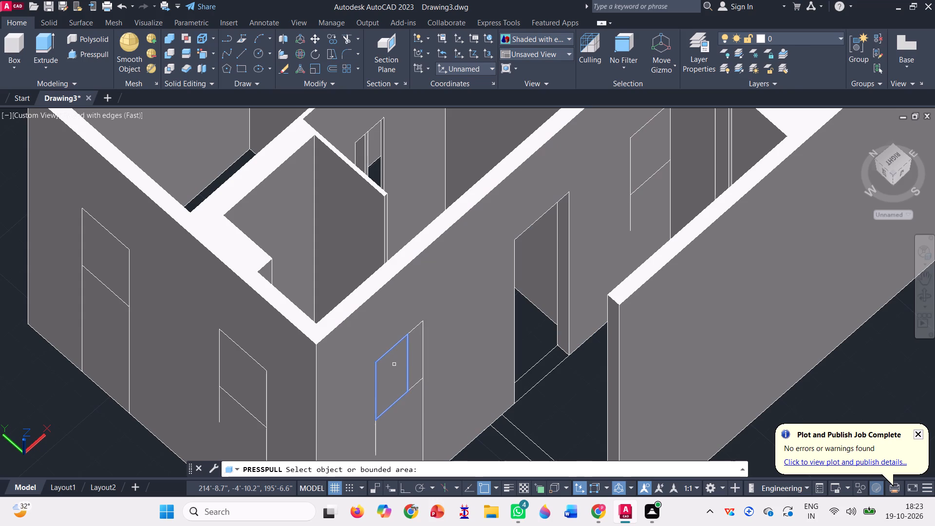
click(370, 346)
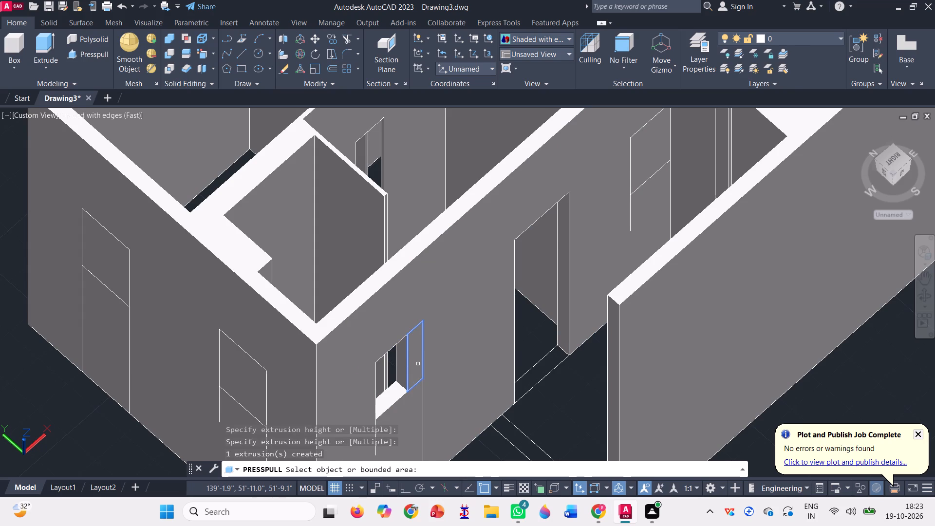
click(417, 357)
click(388, 337)
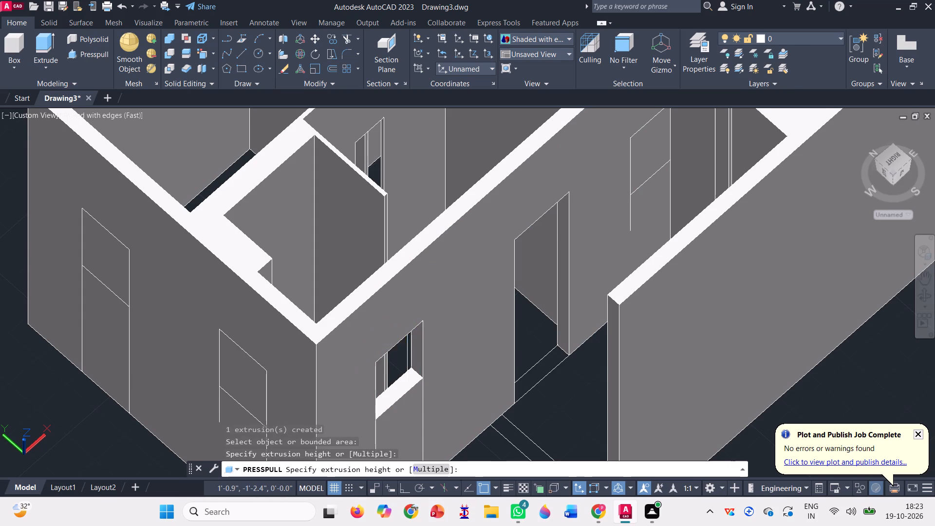
Presspull the upper areas of both window outlines on the short end wall inward to cut openings, including the far window's narrow strip.
scroll(399, 352, down, 2)
scroll(329, 359, up, 3)
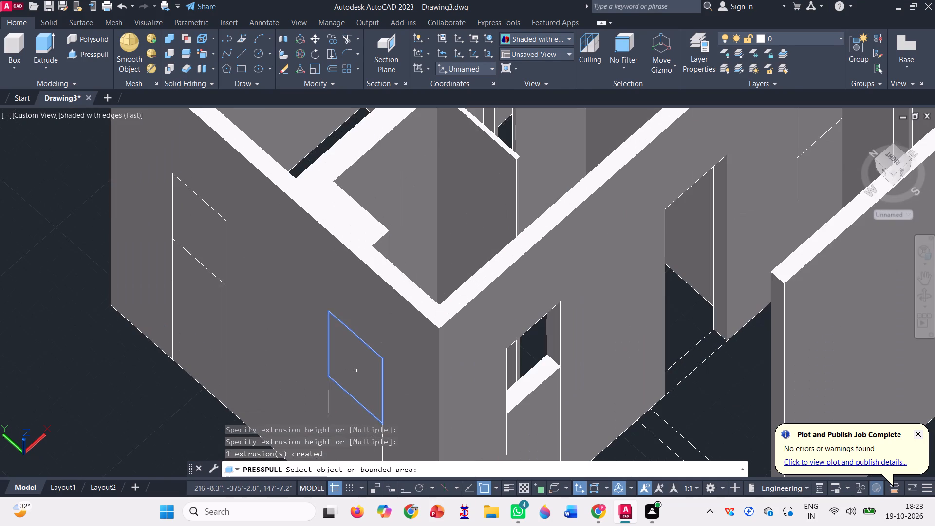
click(355, 369)
click(394, 352)
scroll(371, 378, down, 2)
scroll(304, 317, up, 3)
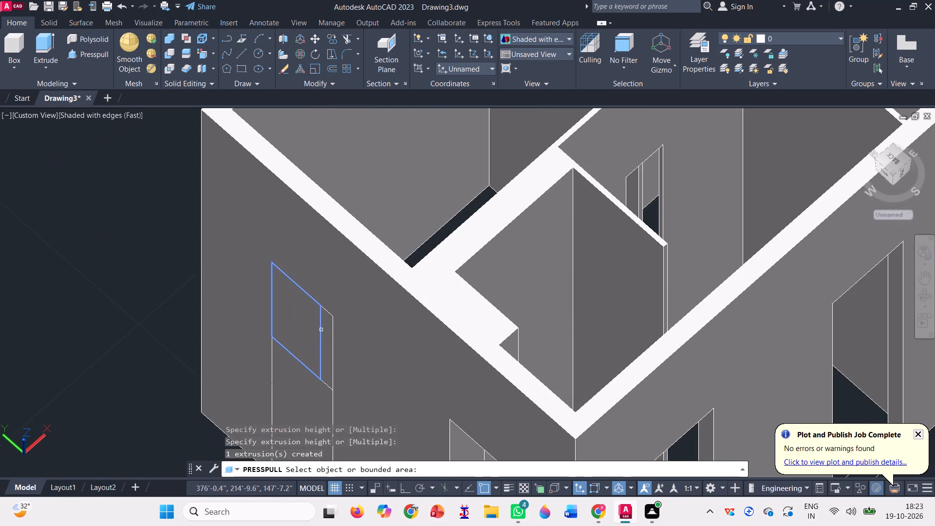
click(329, 334)
click(342, 307)
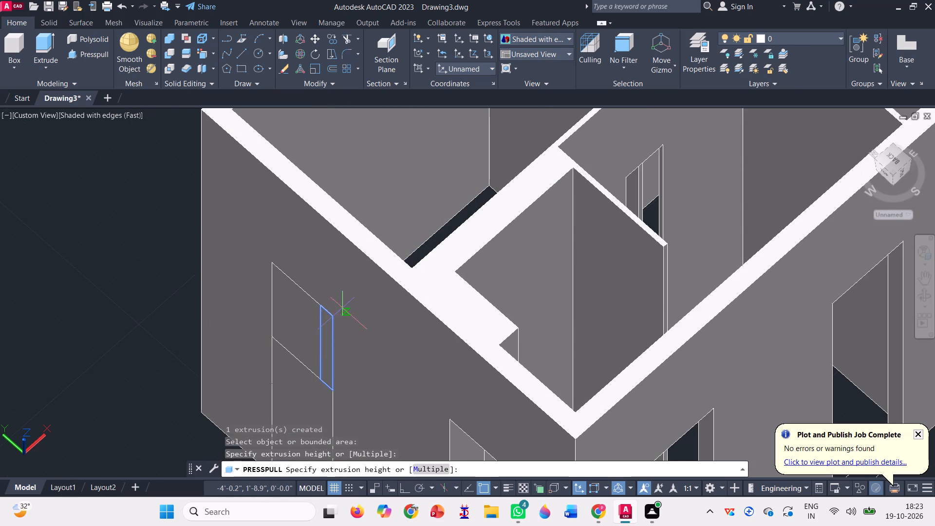
click(308, 322)
click(337, 298)
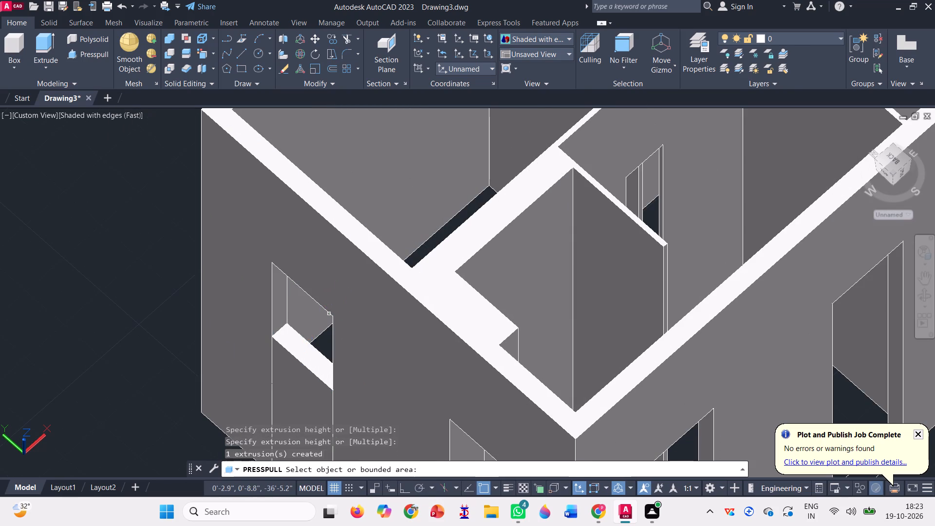
Presspull the upper area of the front long wall's window between the doorway and the staircase block inward through the wall.
scroll(303, 348, down, 3)
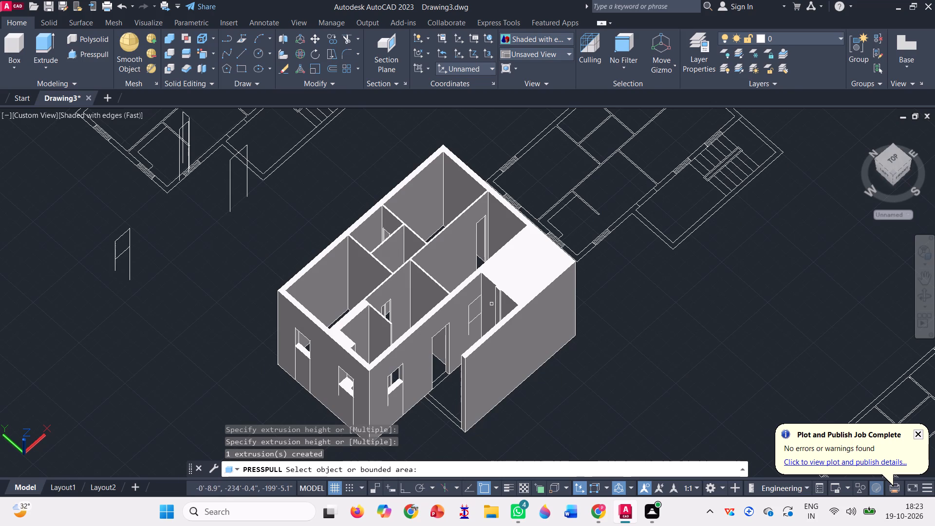
scroll(482, 309, up, 3)
click(464, 310)
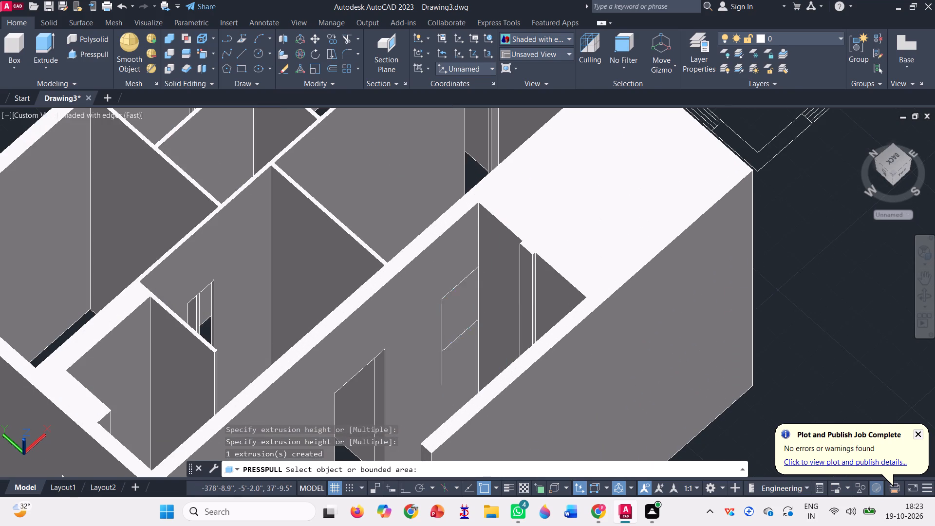
click(439, 296)
scroll(437, 322, down, 2)
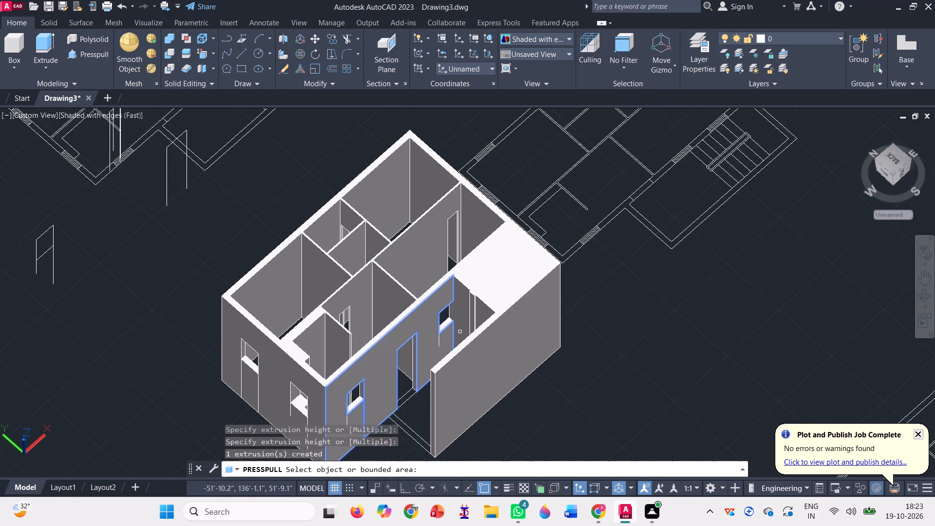
Presspull the upper area of the window farther from the staircase block on the opposite short end wall inward through the wall.
click(928, 296)
drag(622, 388, 587, 397)
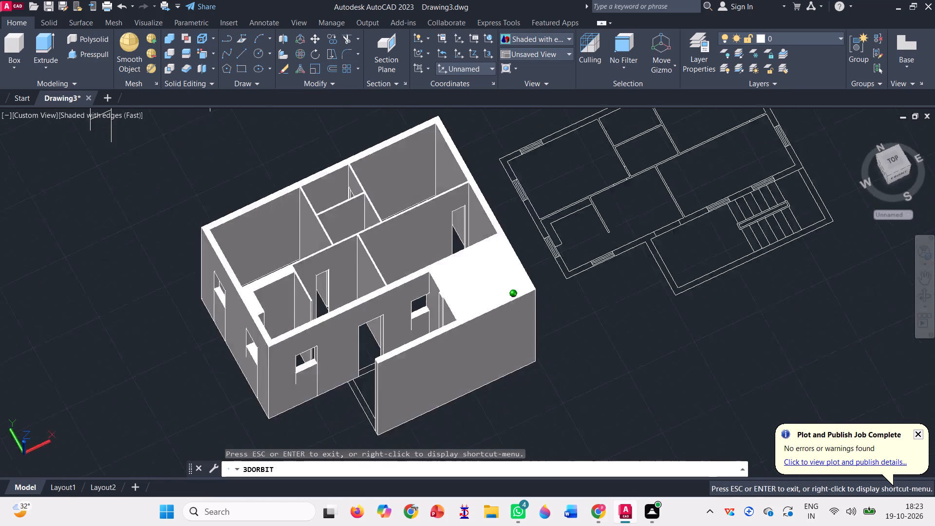
drag(587, 397, 445, 375)
drag(405, 348, 419, 355)
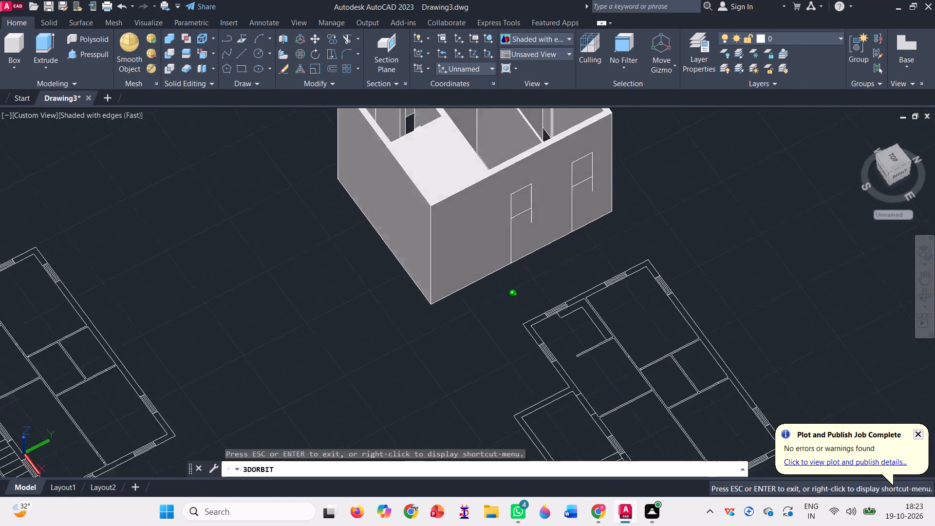
drag(419, 355, 469, 385)
scroll(515, 110, up, 3)
scroll(585, 188, up, 2)
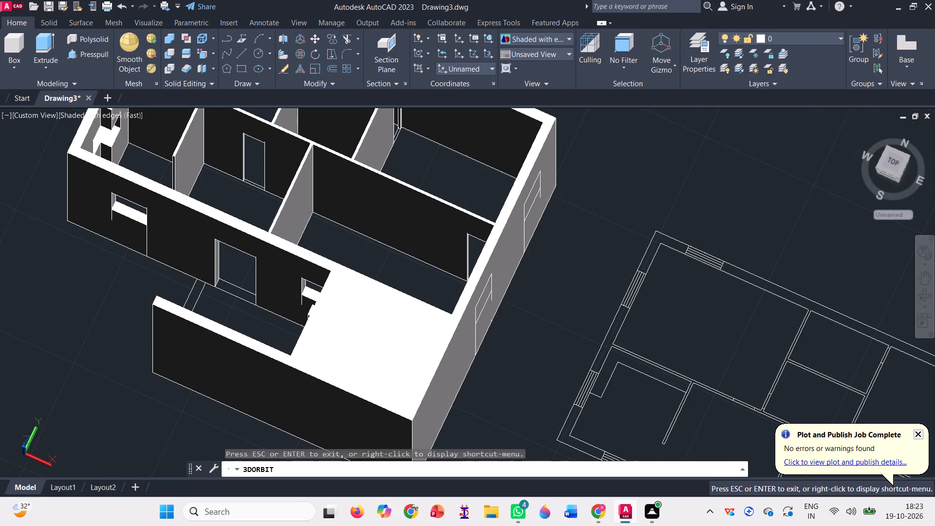
scroll(549, 203, up, 1)
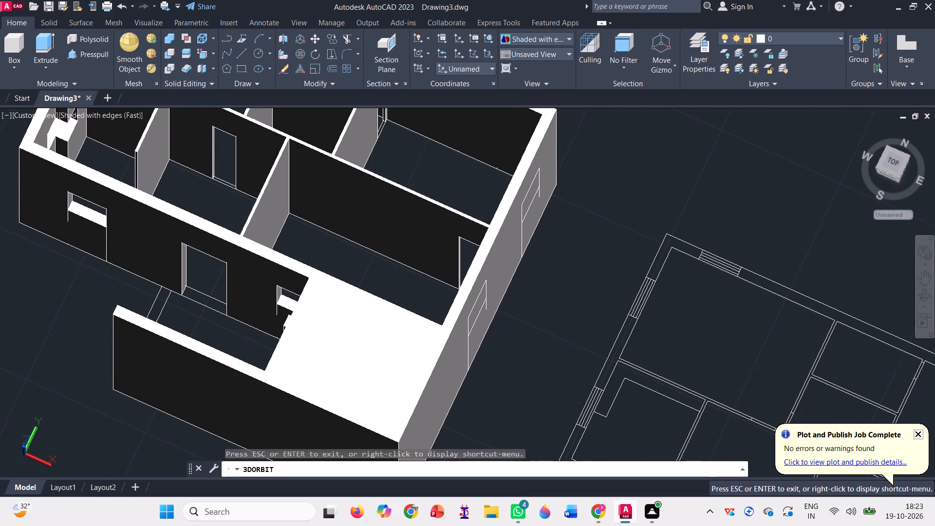
key(Escape)
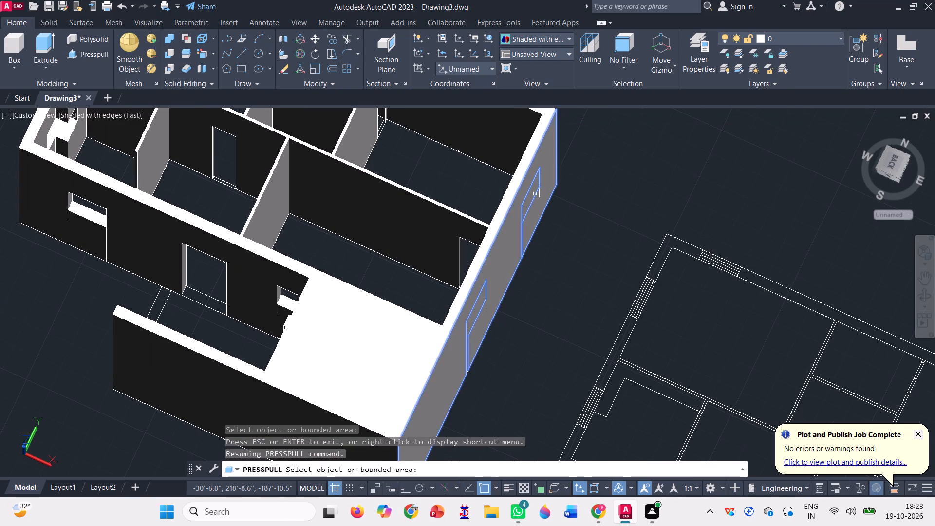
scroll(535, 193, up, 3)
click(521, 193)
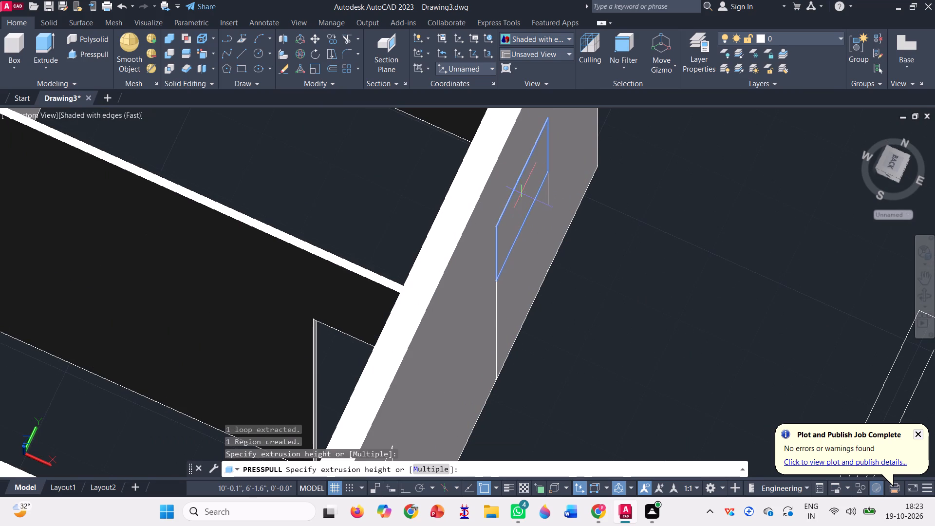
click(446, 196)
Presspull the upper area and narrow strip of the short end wall's window nearer the staircase block inward through the wall.
scroll(553, 162, down, 3)
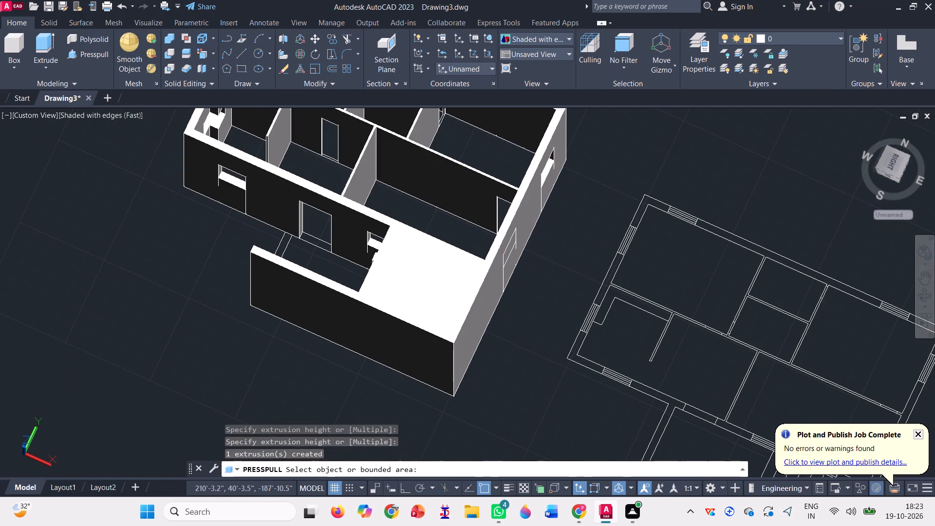
scroll(498, 246, up, 2)
scroll(542, 261, up, 2)
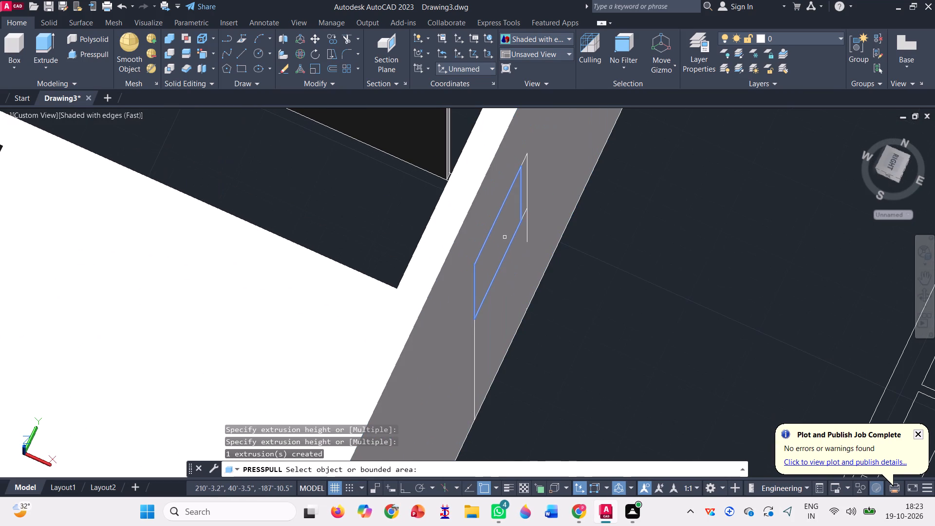
click(505, 236)
click(437, 221)
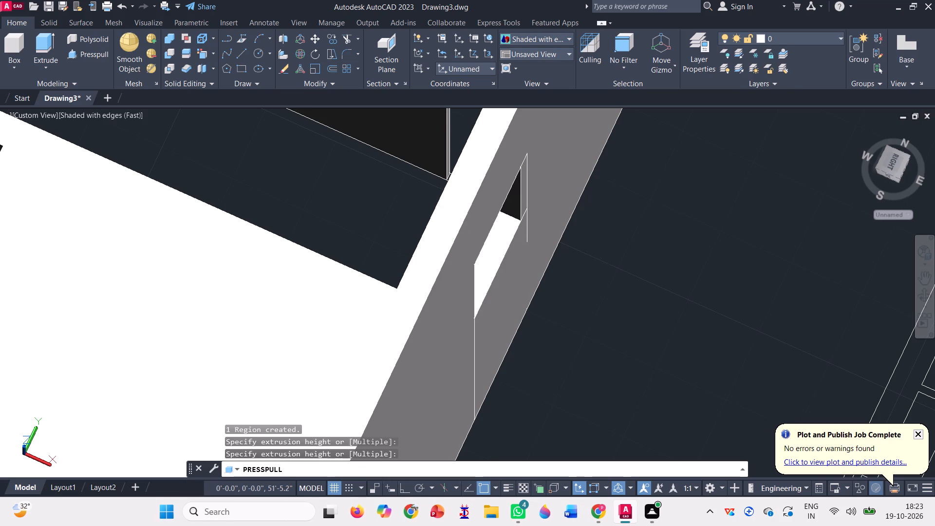
scroll(530, 191, up, 2)
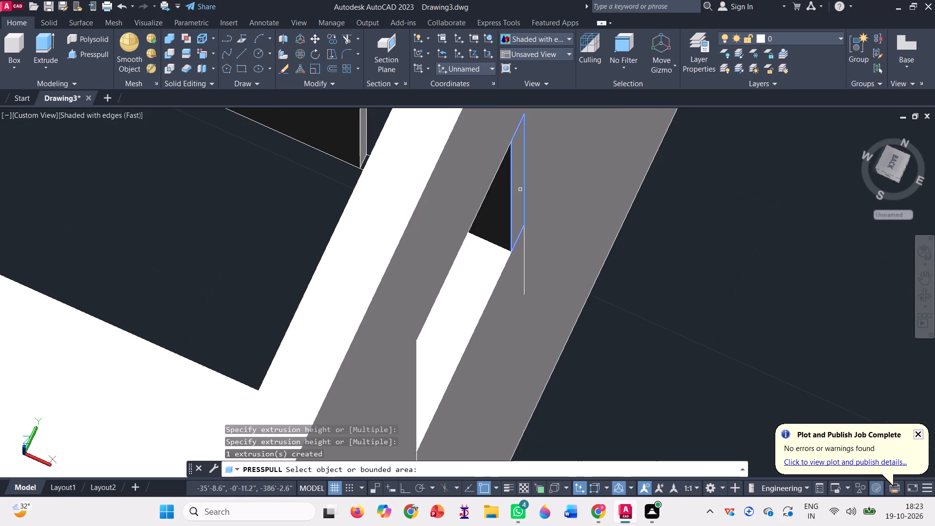
click(522, 189)
click(365, 166)
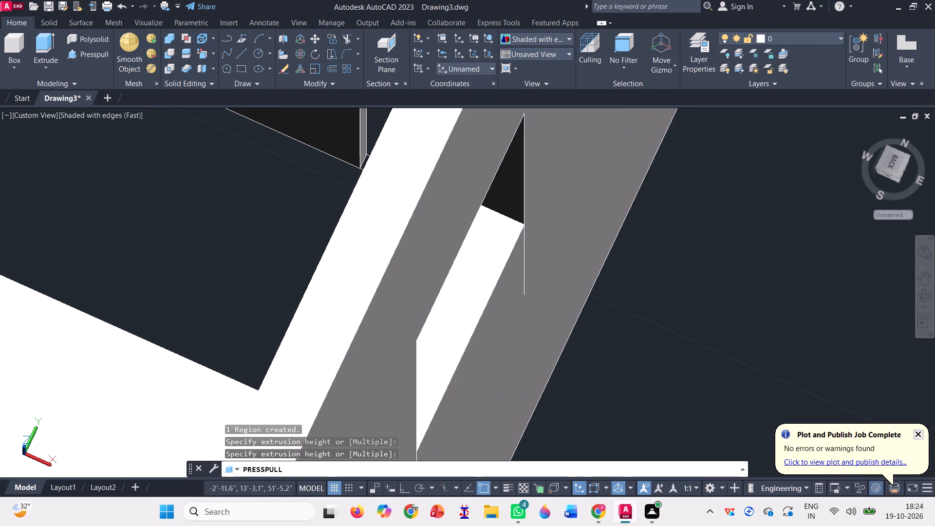
scroll(409, 196, down, 5)
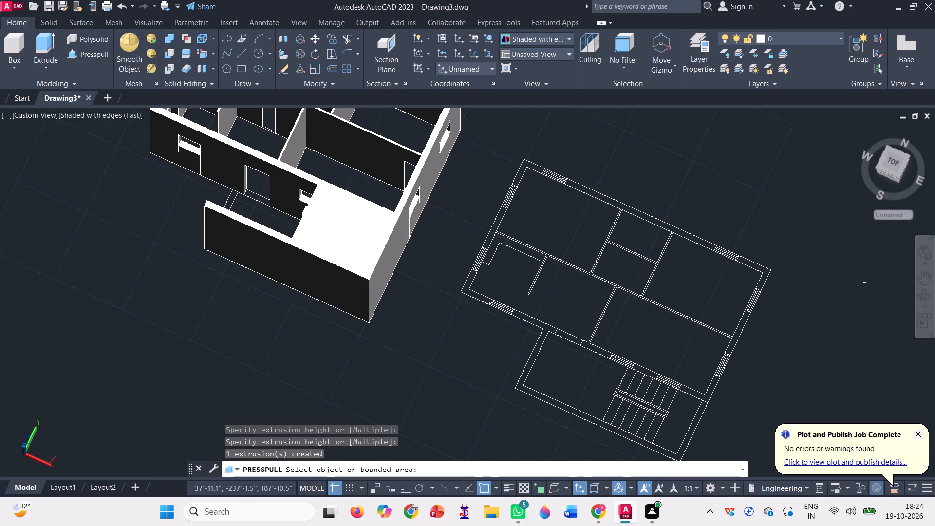
Examine the window openings on the house block's other walls from the opposite side, and leave Presspull.
click(928, 293)
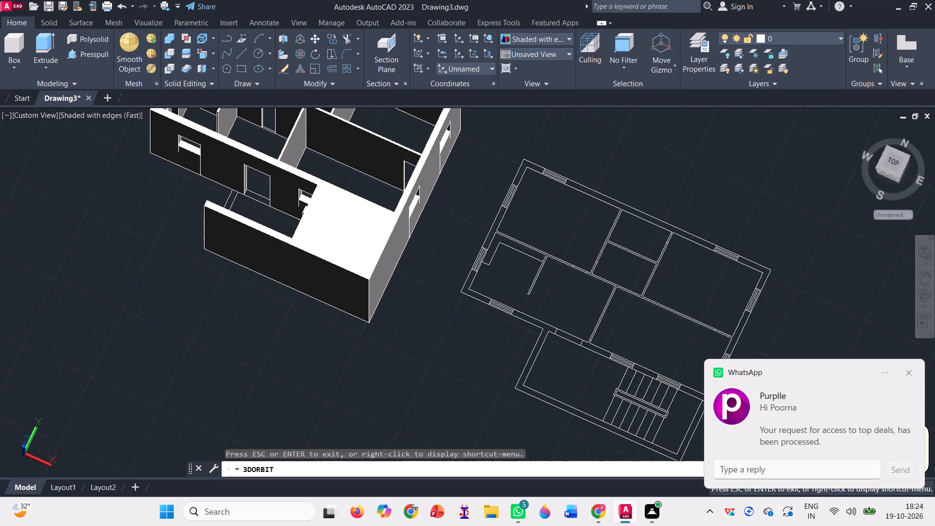
drag(439, 372, 609, 318)
scroll(484, 235, down, 8)
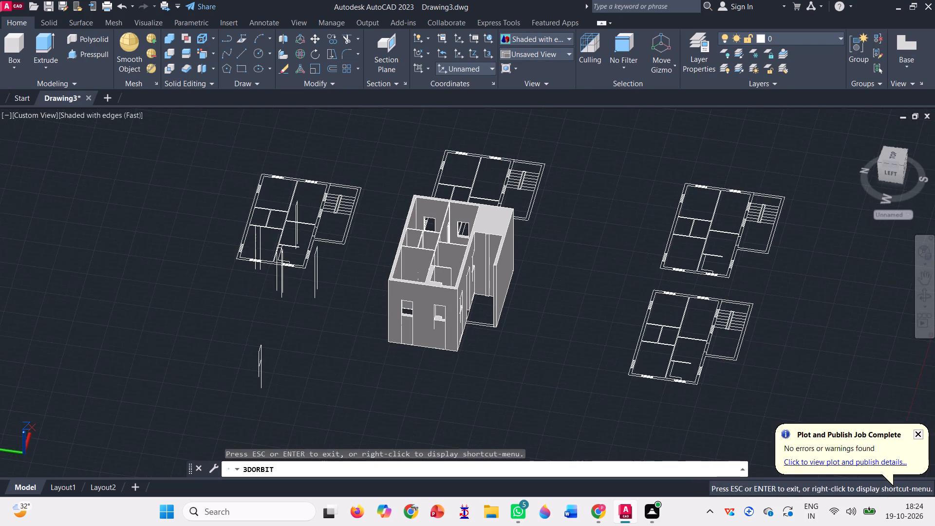
drag(504, 330, 482, 336)
scroll(392, 210, up, 3)
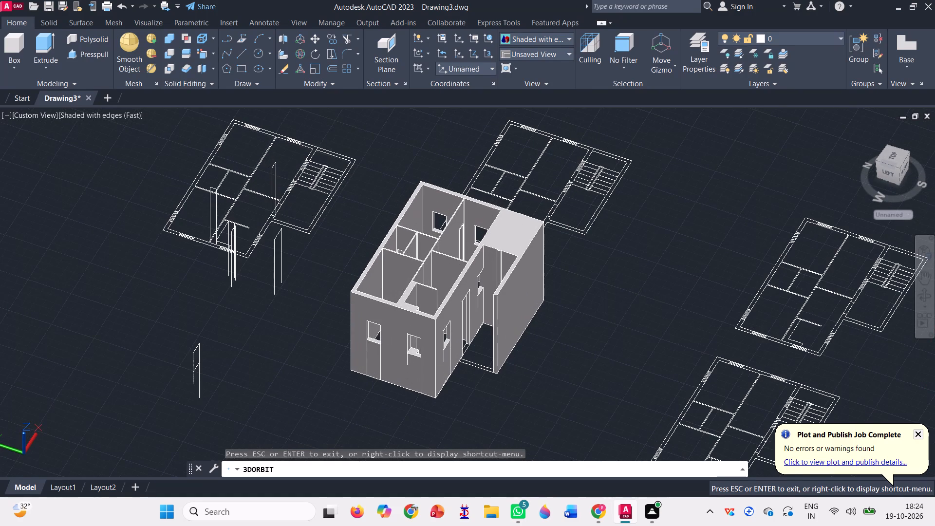
scroll(495, 356, up, 2)
key(Escape)
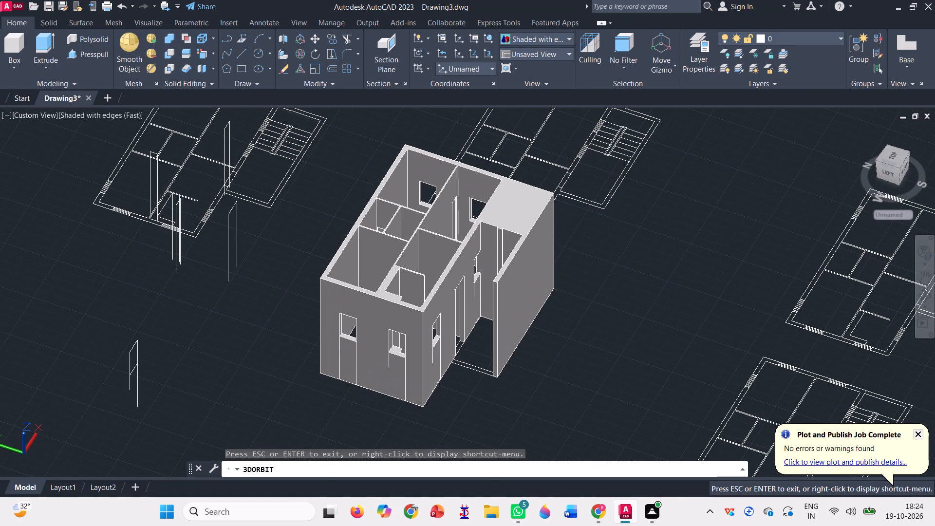
scroll(525, 295, down, 1)
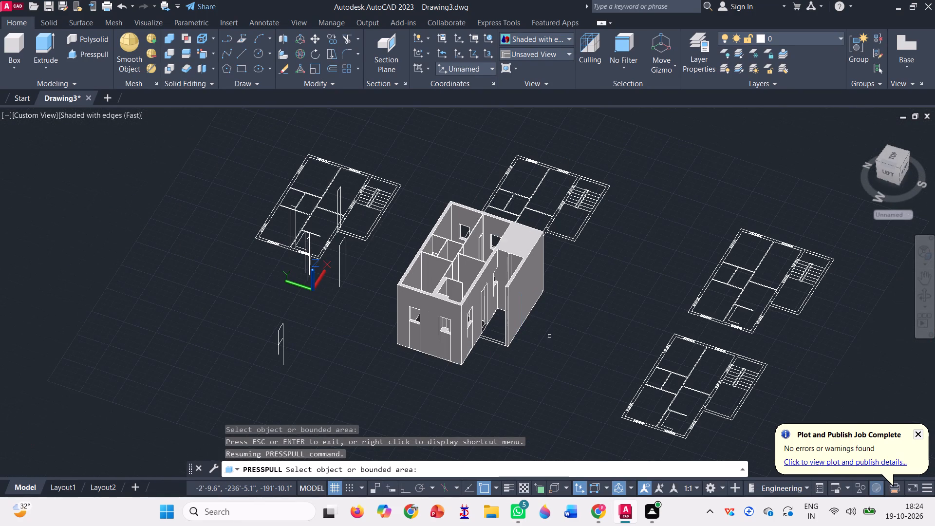
scroll(523, 296, up, 2)
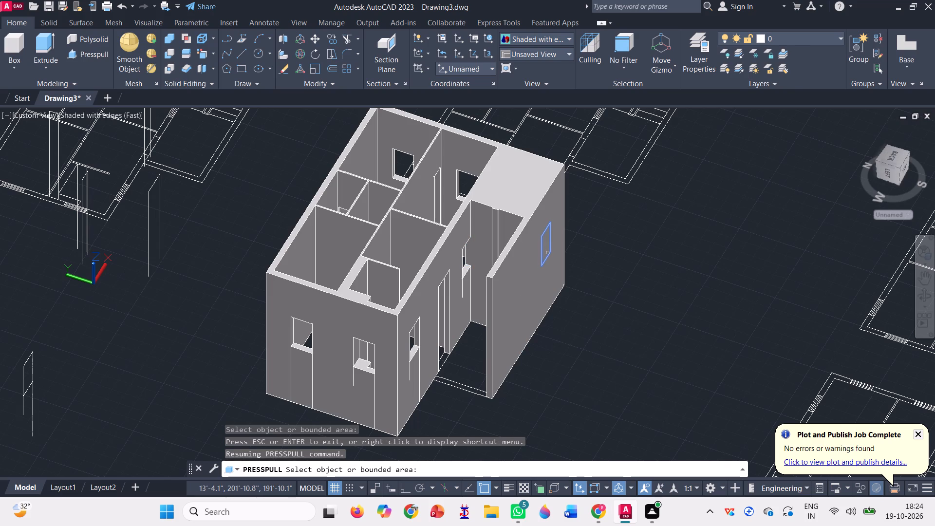
scroll(408, 259, down, 1)
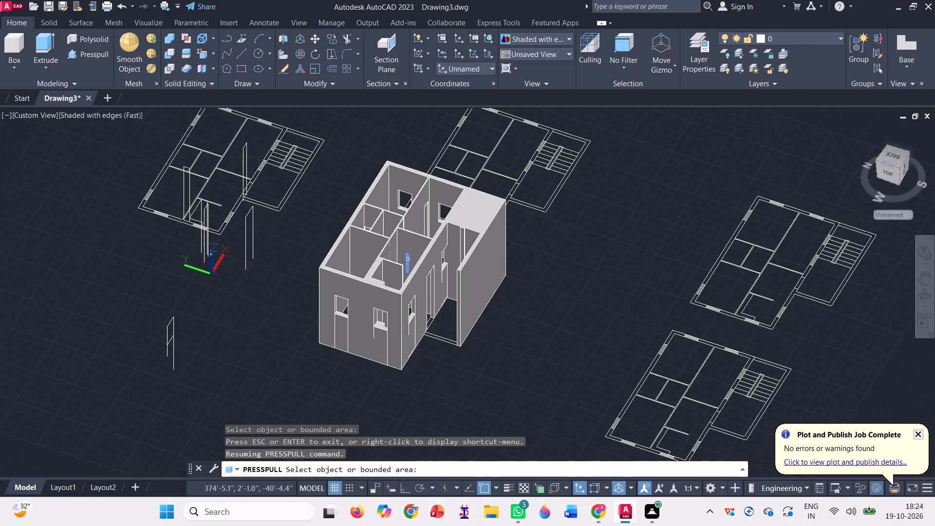
key(Escape)
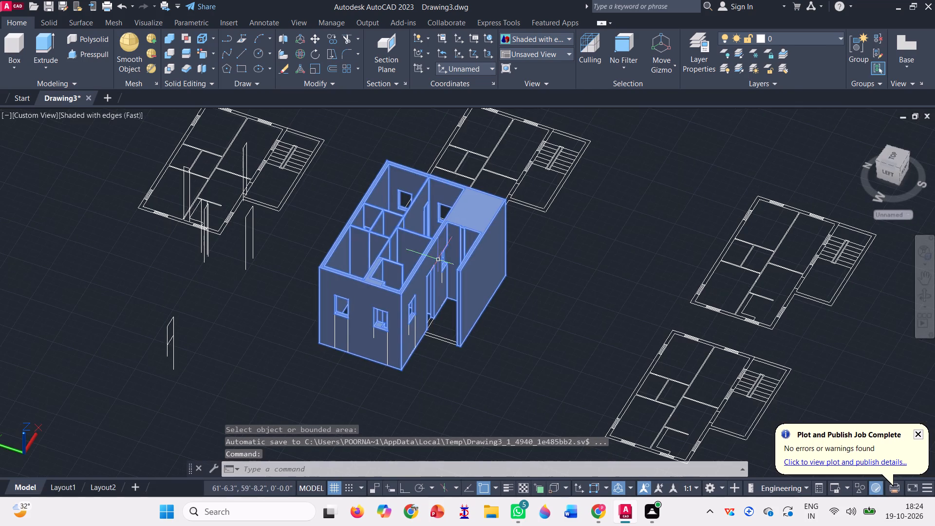
Delete the leftover upright window outlines together with the floor plan copy they stand on beside the house block.
click(206, 384)
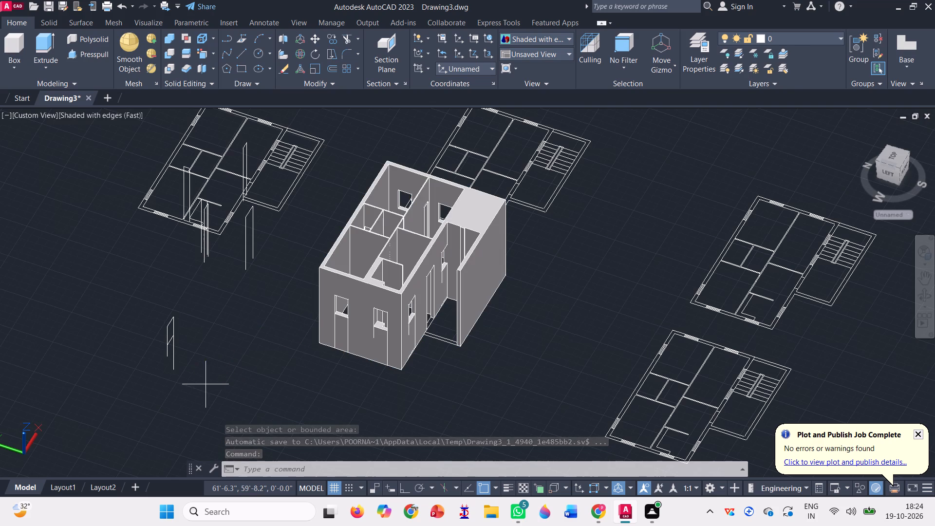
click(146, 308)
scroll(255, 355, down, 2)
scroll(255, 316, up, 3)
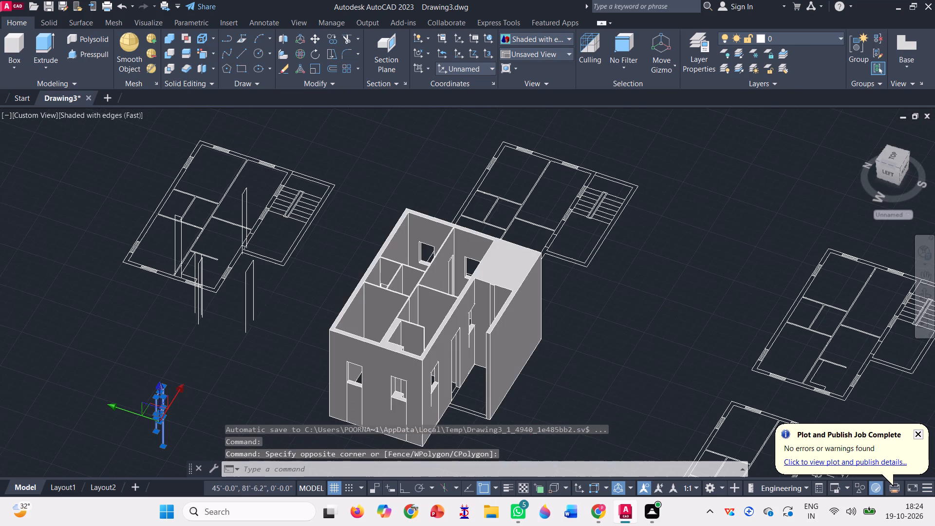
click(268, 346)
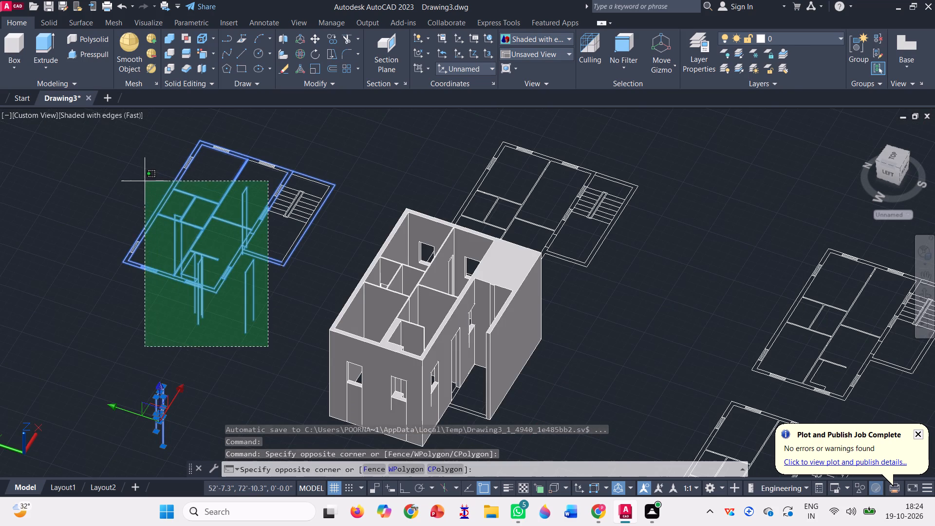
click(135, 179)
click(268, 183)
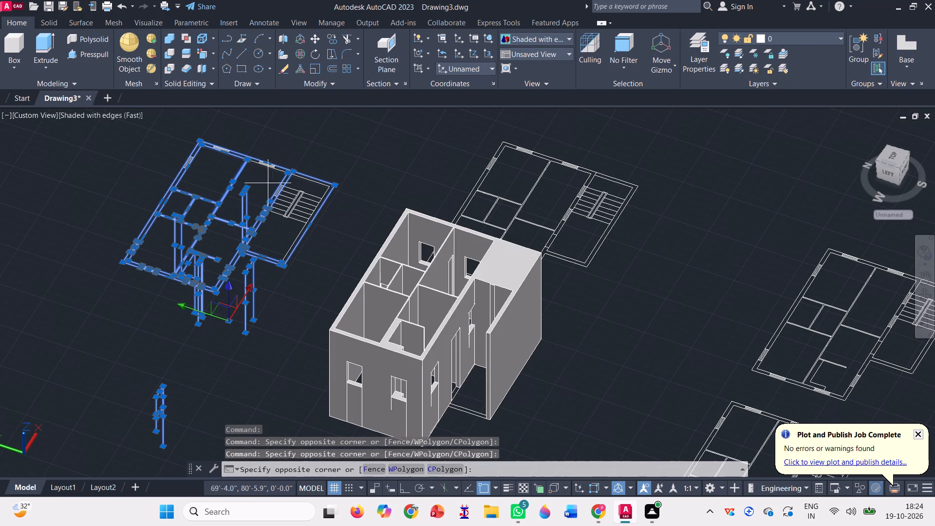
click(160, 142)
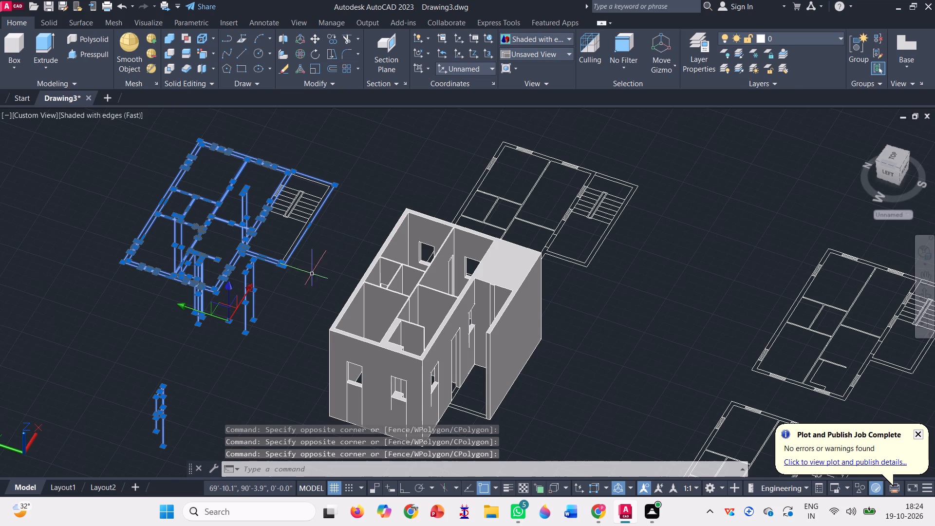
click(312, 273)
click(246, 171)
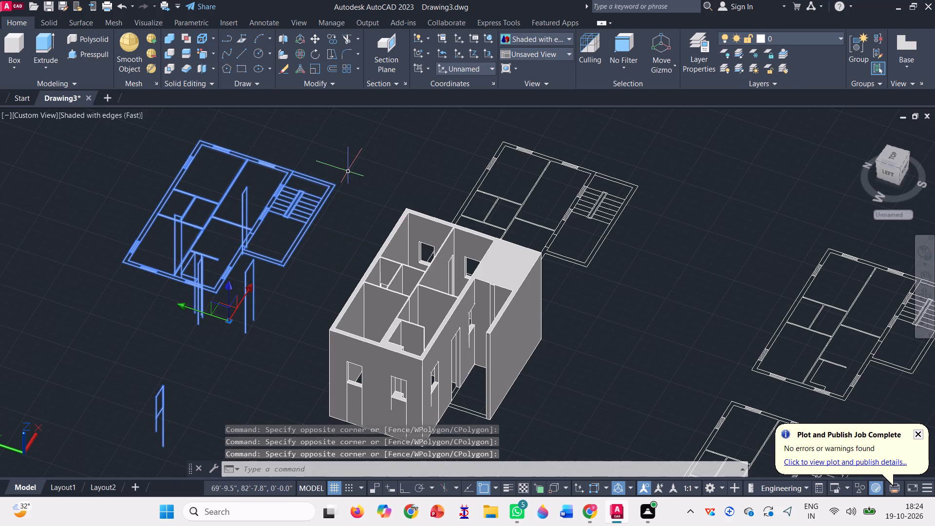
key(Delete)
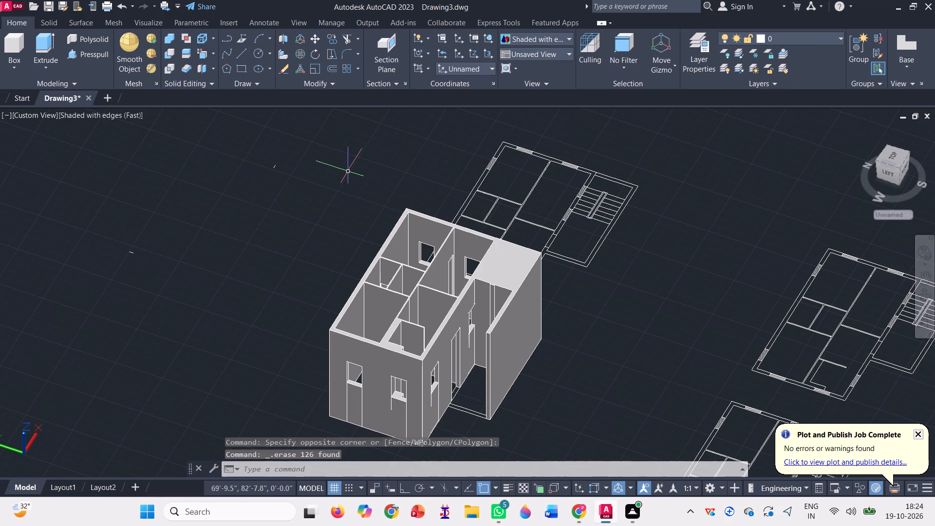
Delete the two small stray line fragments left where the removed floor plan copy stood.
click(303, 205)
click(254, 146)
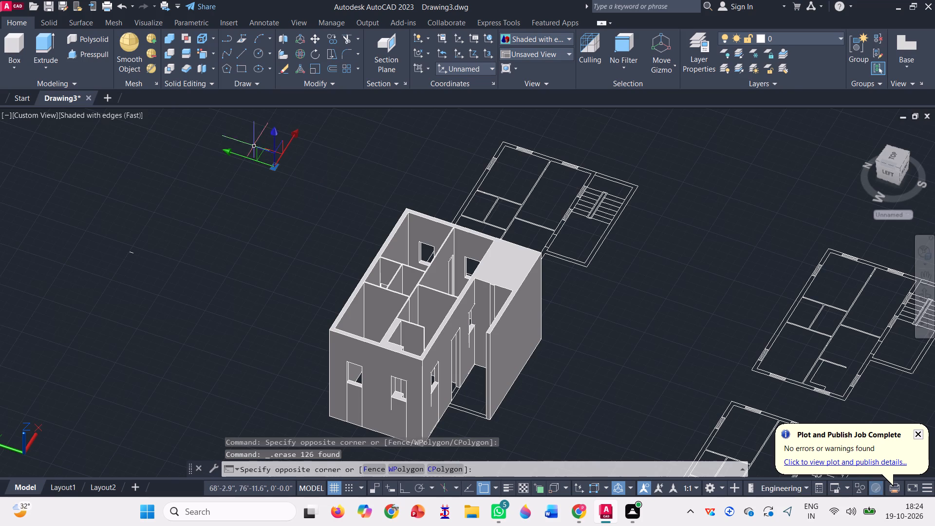
click(153, 281)
click(107, 231)
key(Delete)
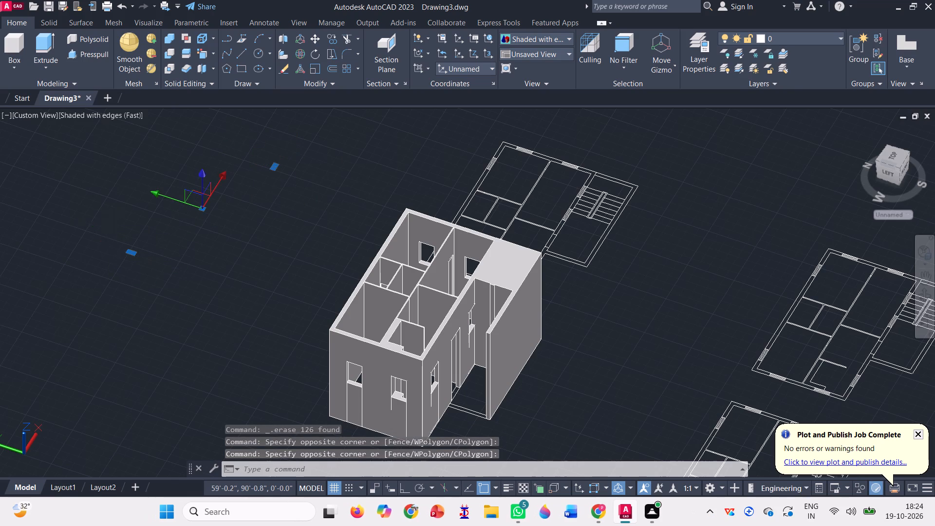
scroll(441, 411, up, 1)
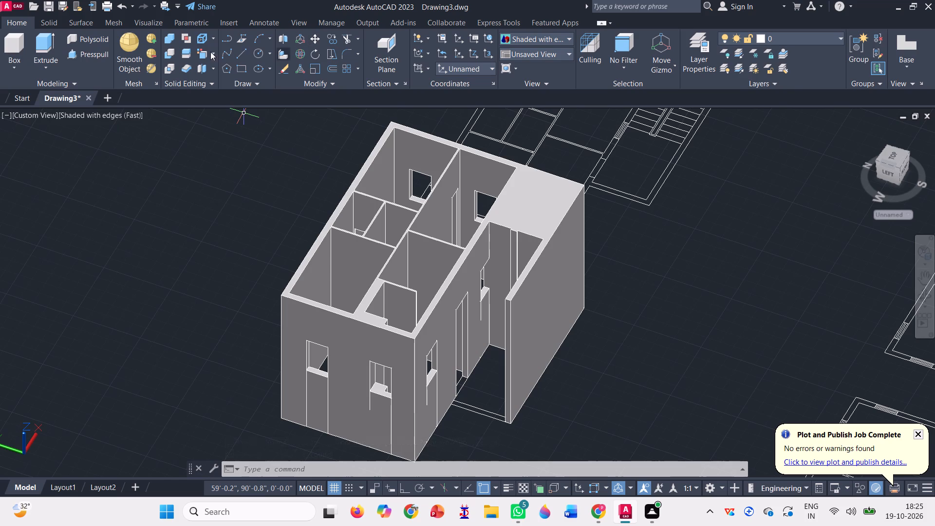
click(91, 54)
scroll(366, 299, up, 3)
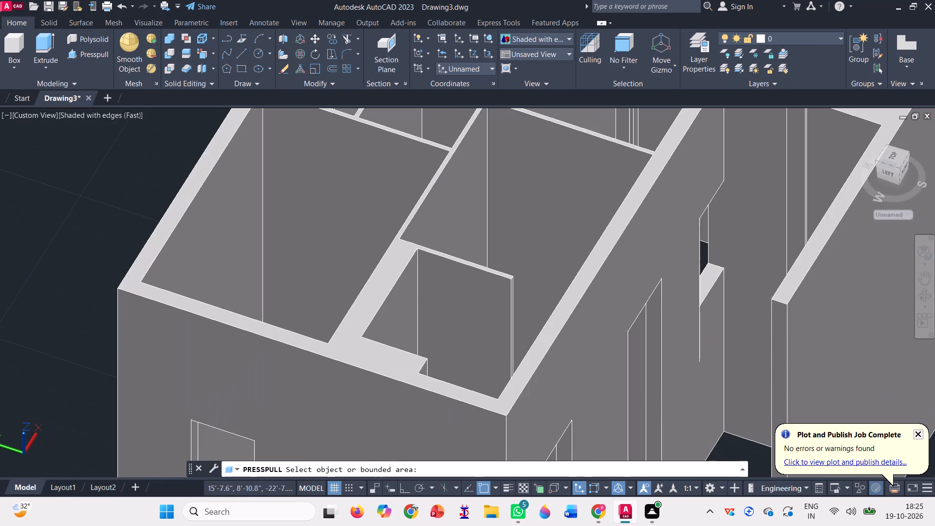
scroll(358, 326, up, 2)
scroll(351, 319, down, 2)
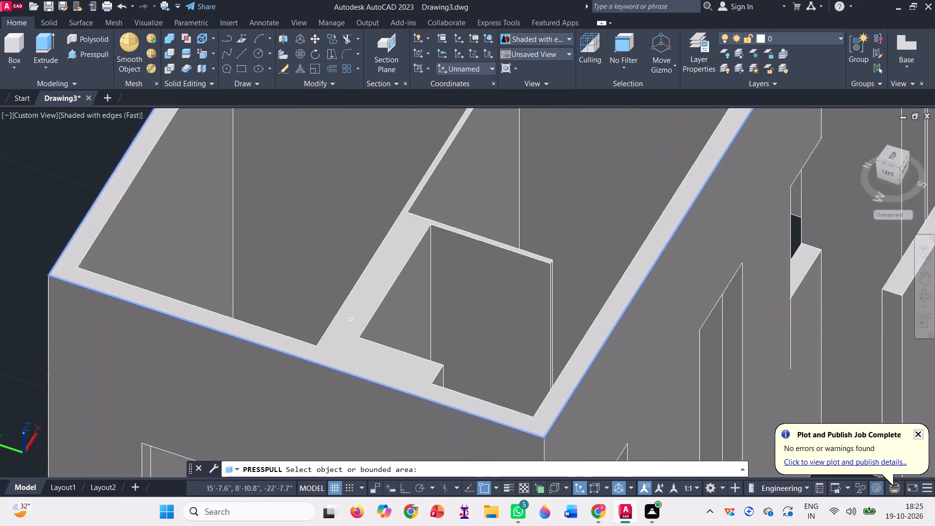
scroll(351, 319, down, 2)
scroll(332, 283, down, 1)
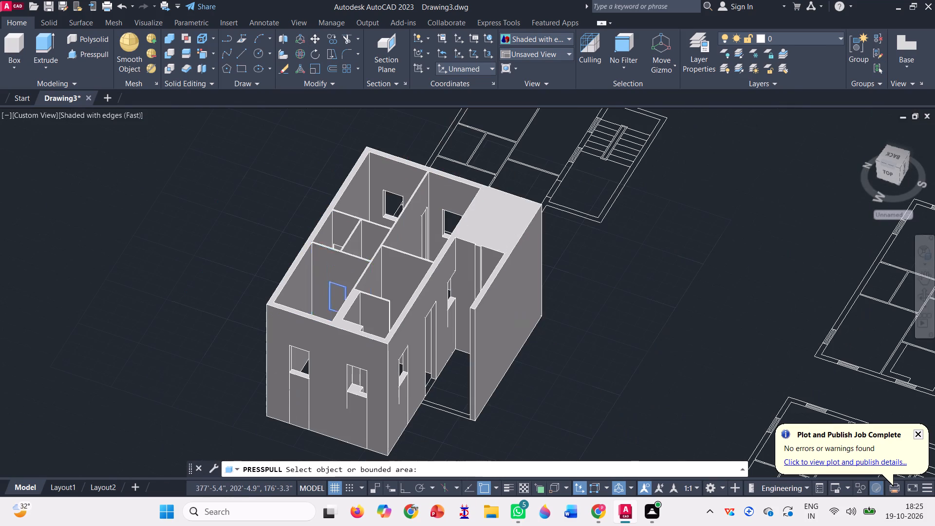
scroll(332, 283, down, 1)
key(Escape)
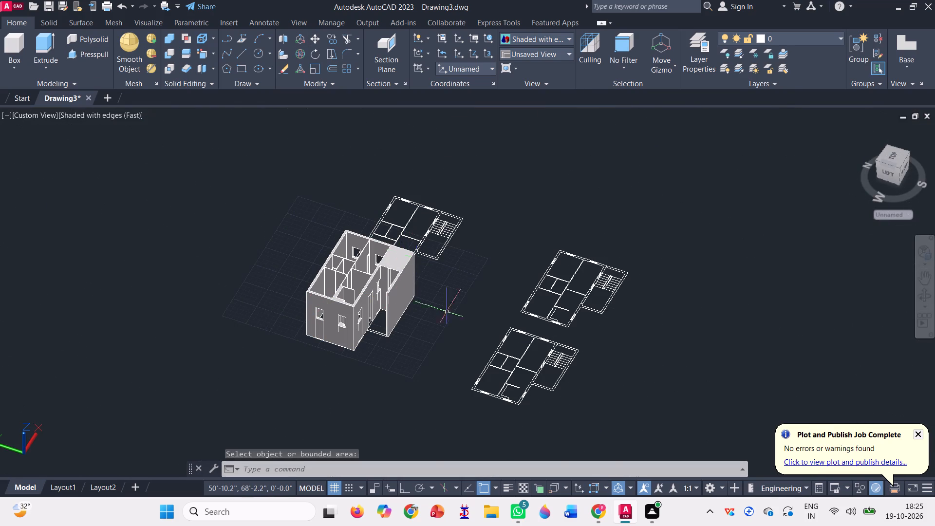
Copy the corner room's L-shaped counter outline with its adjoining wall lines from the plan, matching the plan's outer corner to the block's top corner.
scroll(495, 420, up, 2)
scroll(514, 355, up, 2)
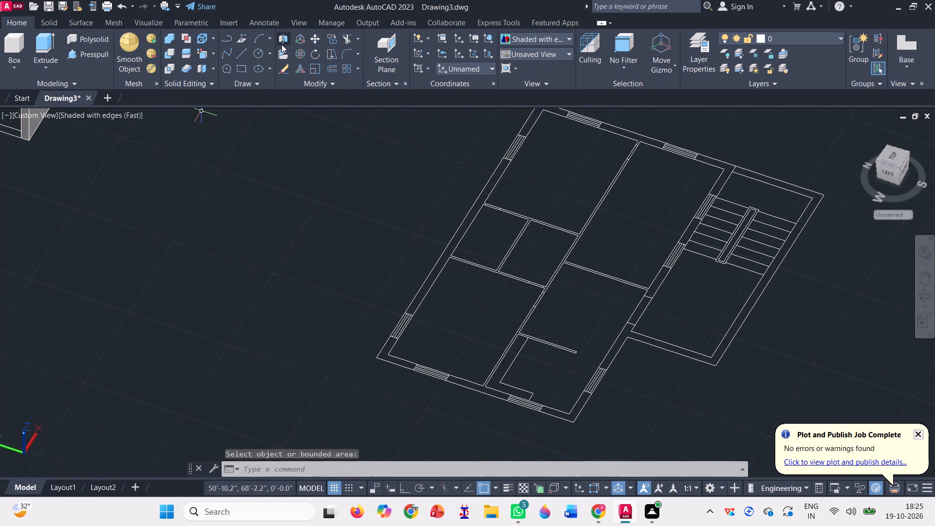
click(329, 36)
scroll(519, 395, up, 3)
click(481, 377)
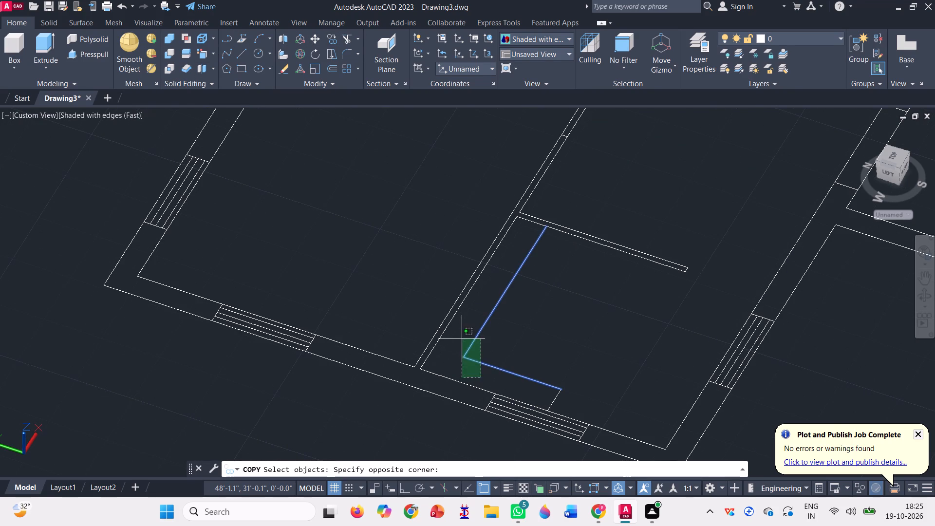
click(462, 338)
click(432, 351)
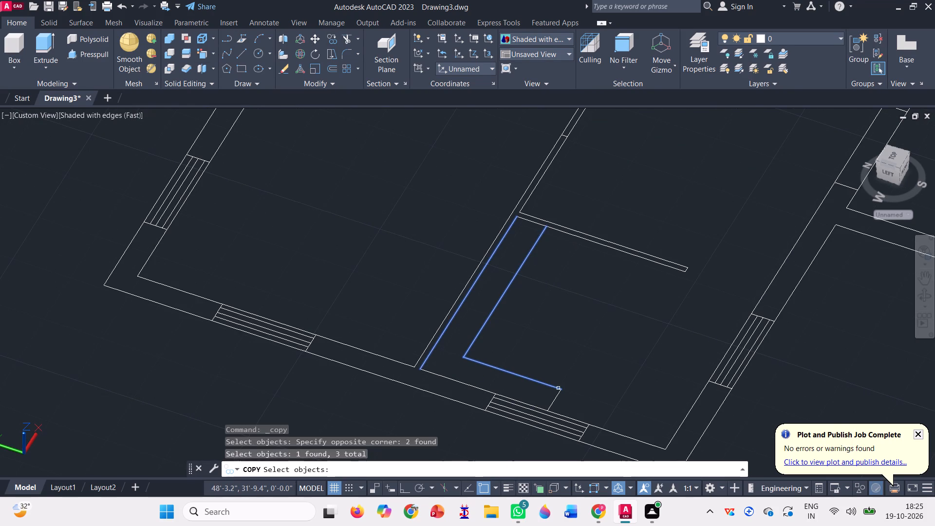
click(554, 399)
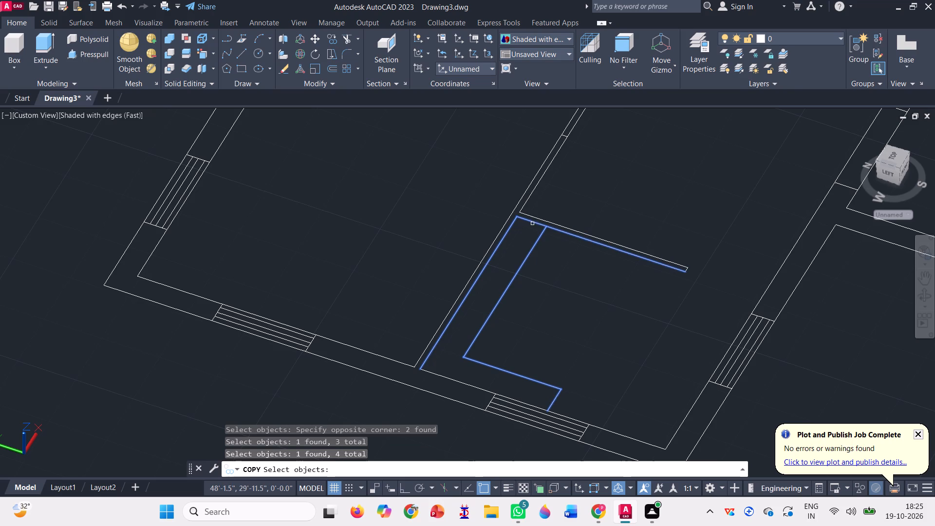
click(532, 223)
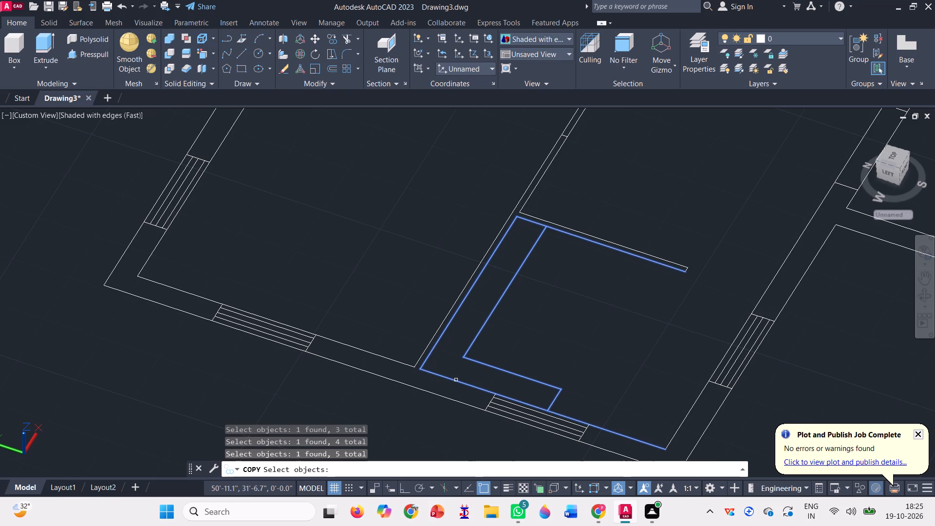
click(456, 379)
key(space)
scroll(608, 361, down, 1)
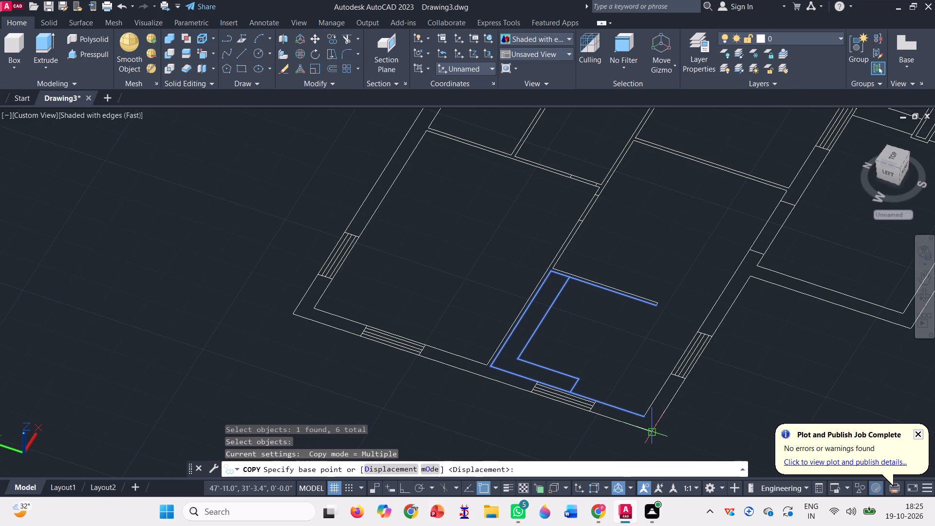
click(653, 430)
scroll(691, 361, down, 4)
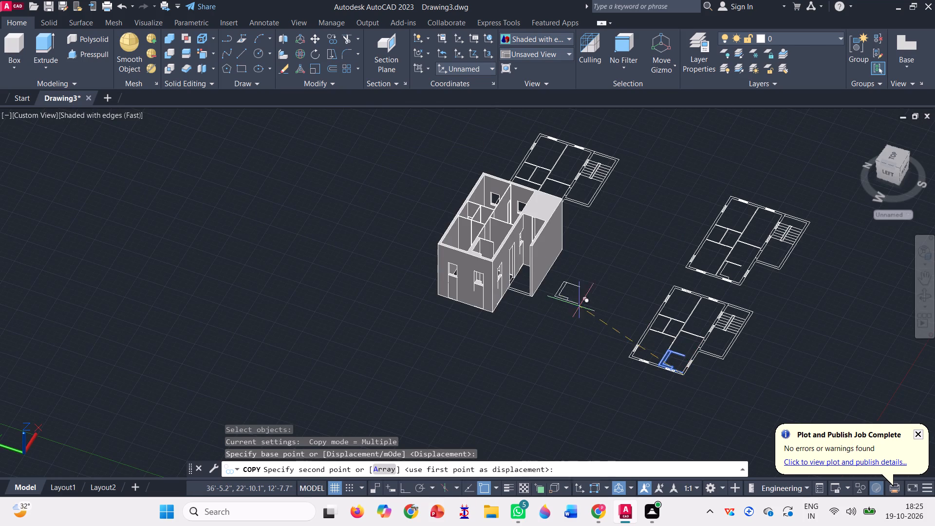
scroll(484, 251, up, 6)
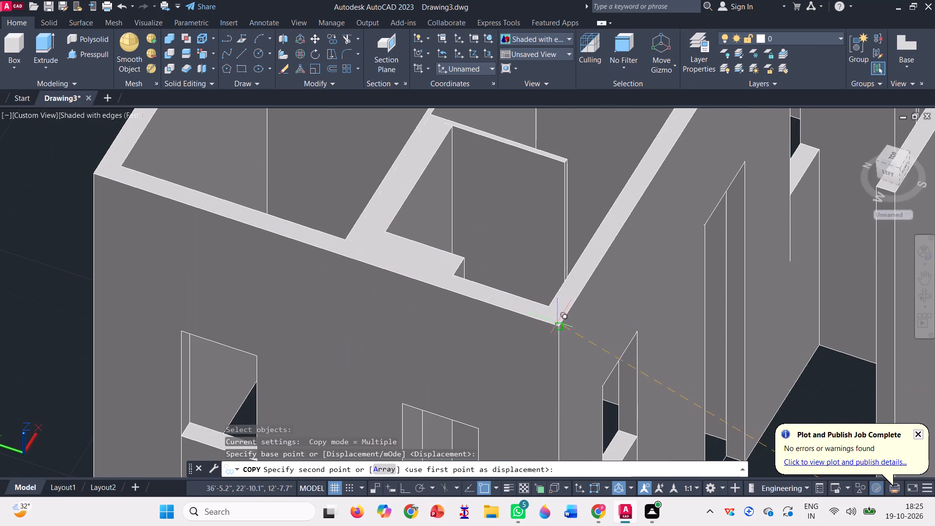
click(556, 325)
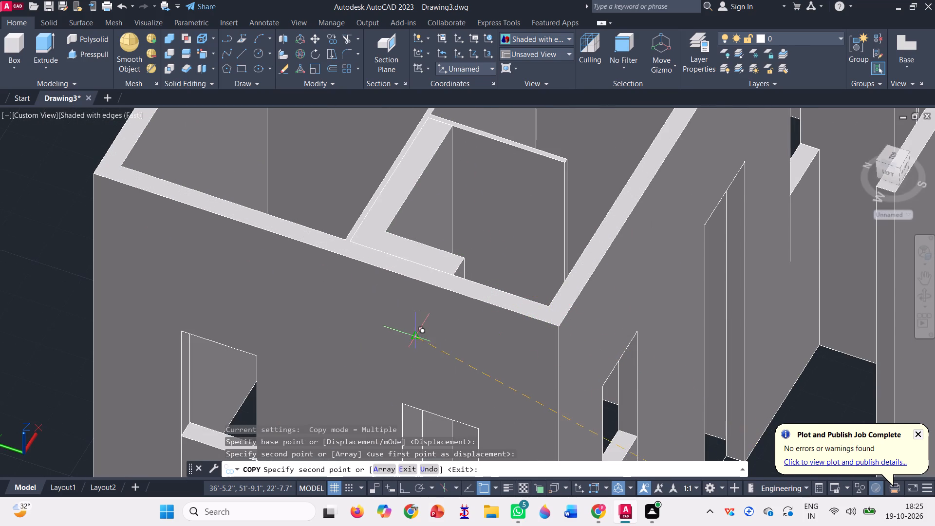
scroll(414, 335, down, 1)
key(space)
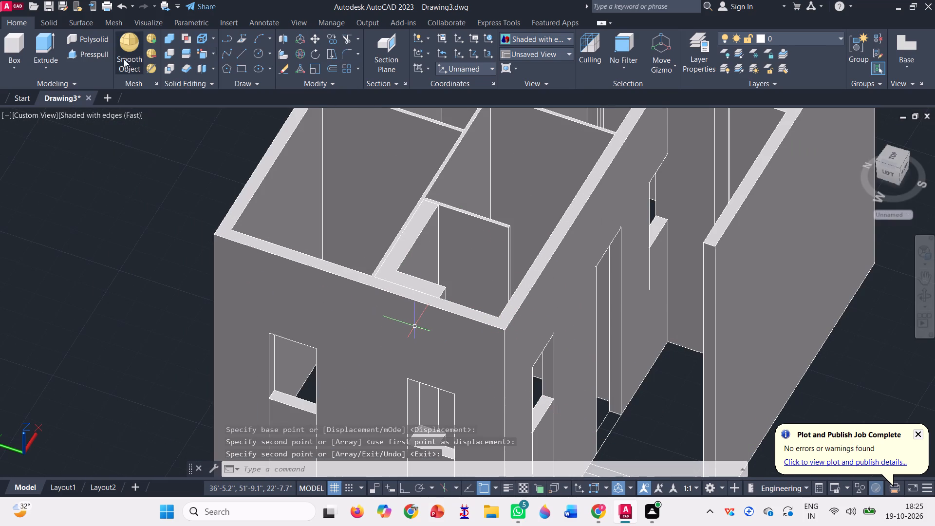
Presspull the L-shaped counter area in the block's corner room down from the wall top to the window sill level.
click(93, 50)
scroll(428, 301, up, 2)
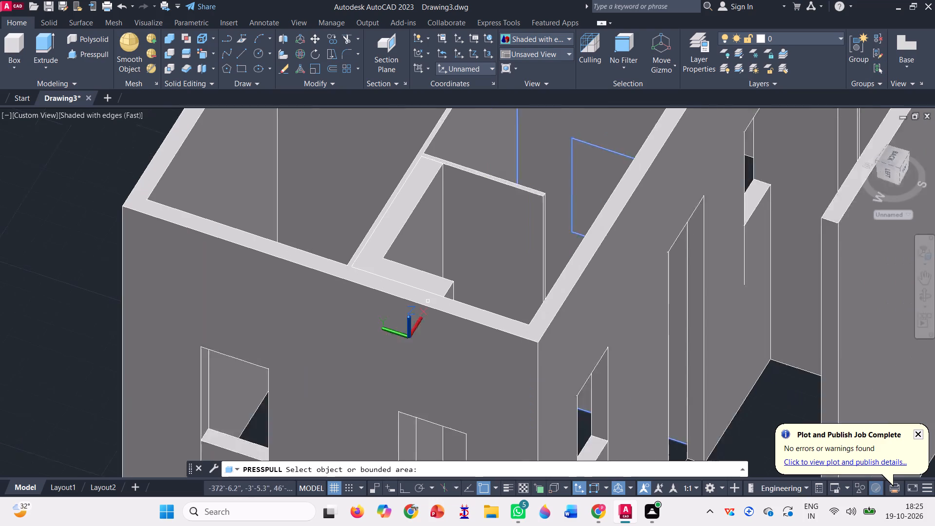
click(348, 232)
scroll(352, 215, down, 2)
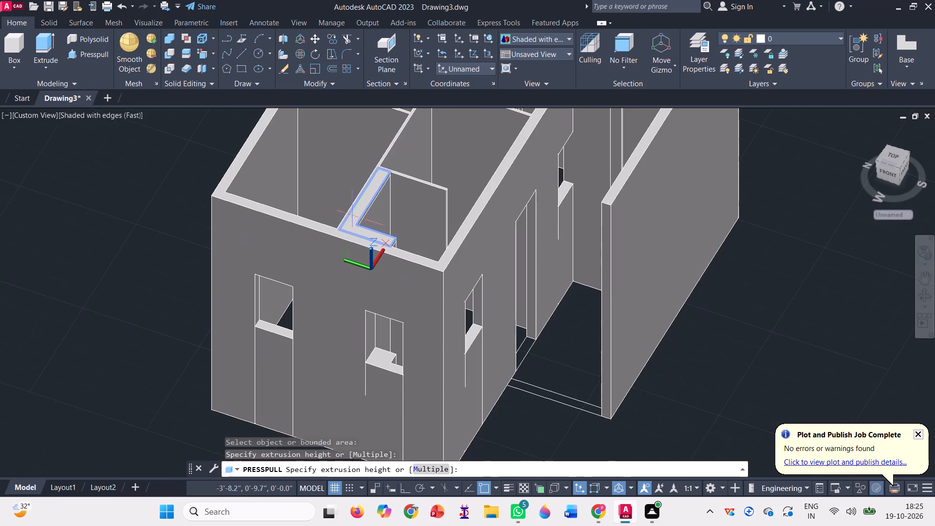
scroll(390, 357, up, 6)
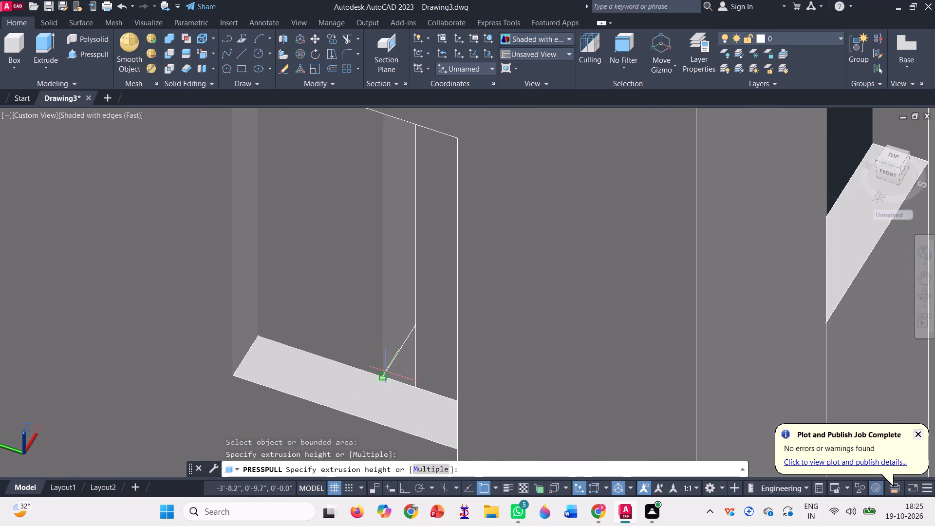
click(382, 376)
scroll(379, 353, down, 5)
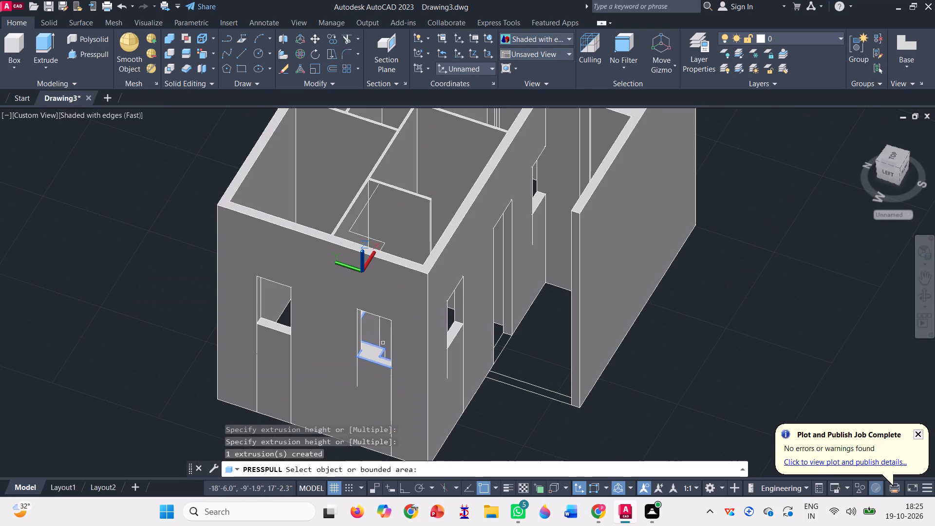
key(space)
Move the house block along the Y axis, clear of the floor plan and upright window outlines it stands on.
scroll(382, 188, up, 2)
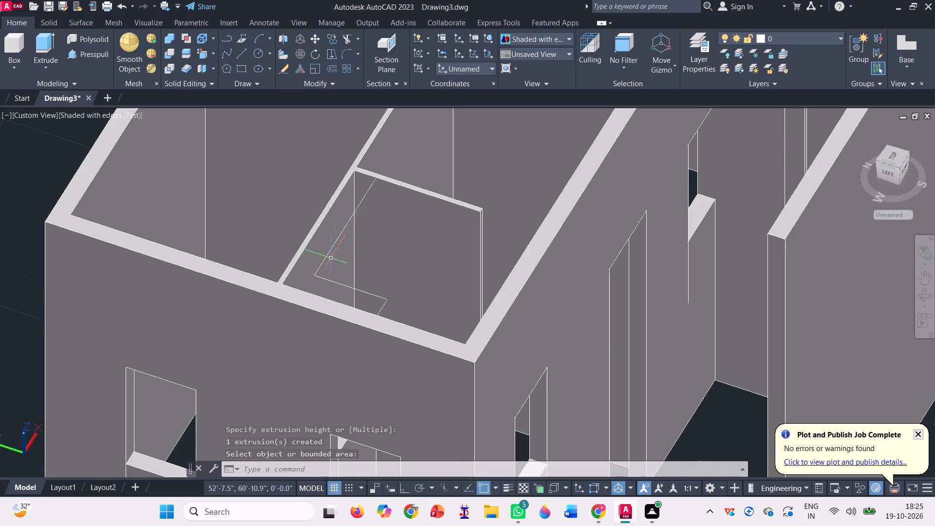
scroll(343, 249, down, 3)
scroll(386, 322, down, 1)
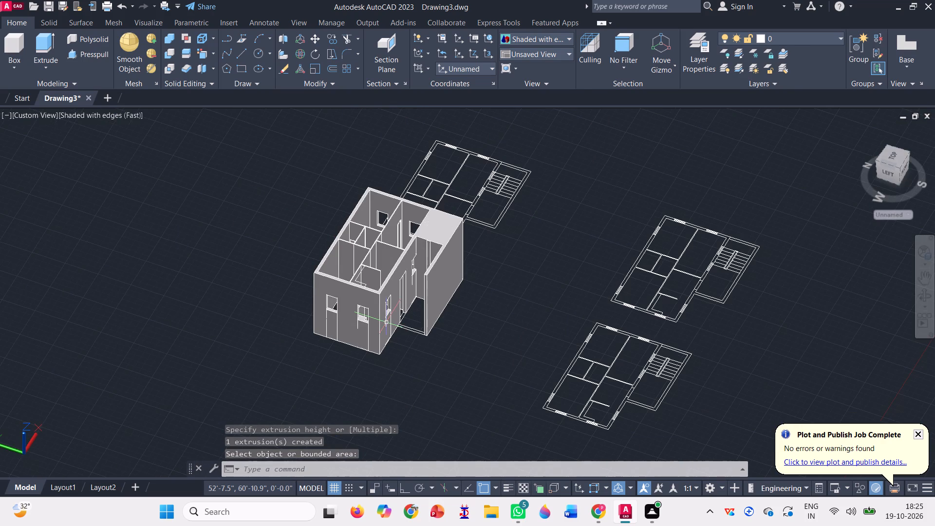
click(320, 293)
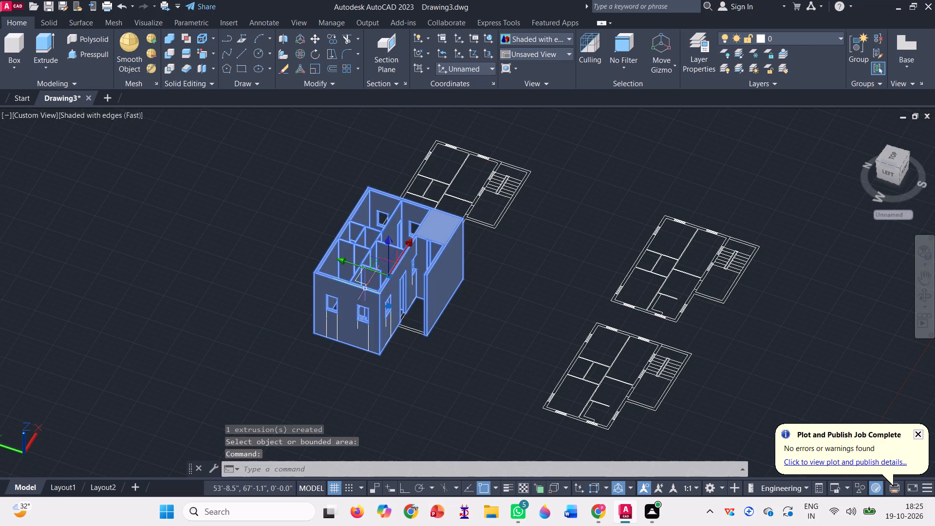
drag(354, 263, 389, 275)
click(233, 266)
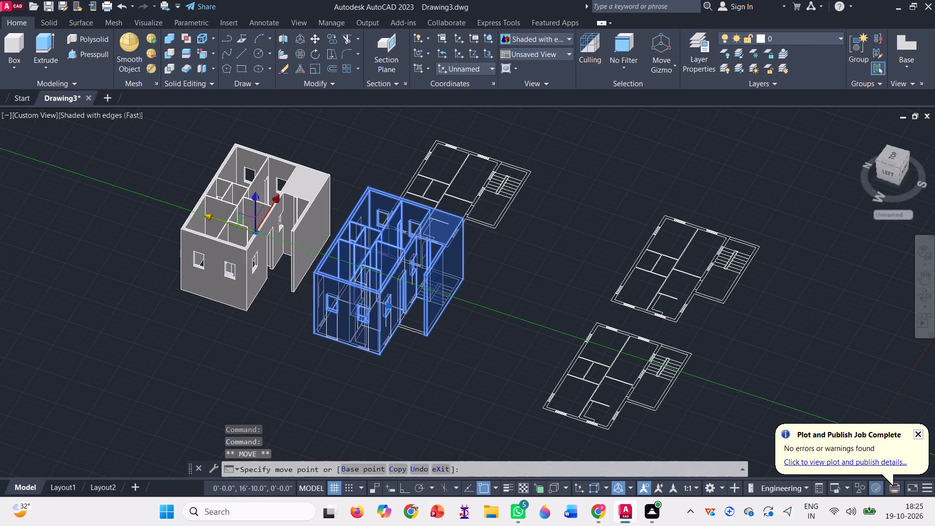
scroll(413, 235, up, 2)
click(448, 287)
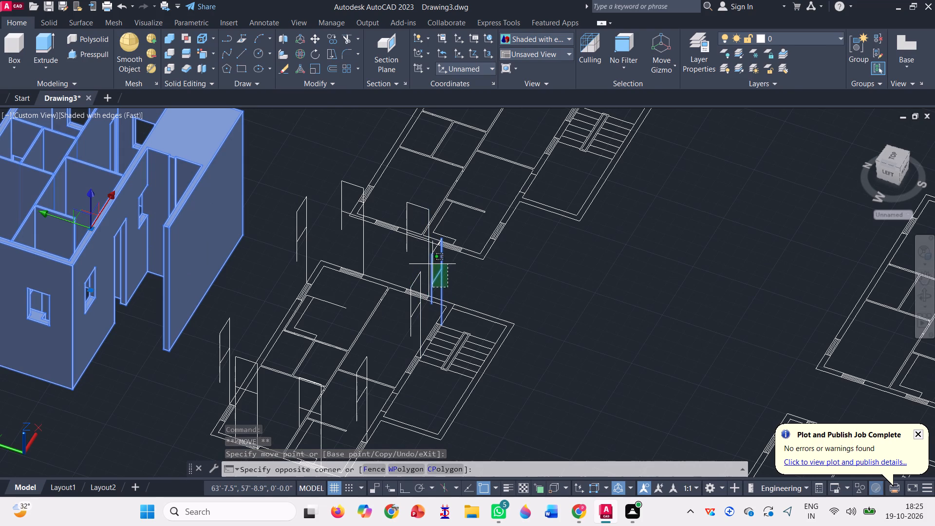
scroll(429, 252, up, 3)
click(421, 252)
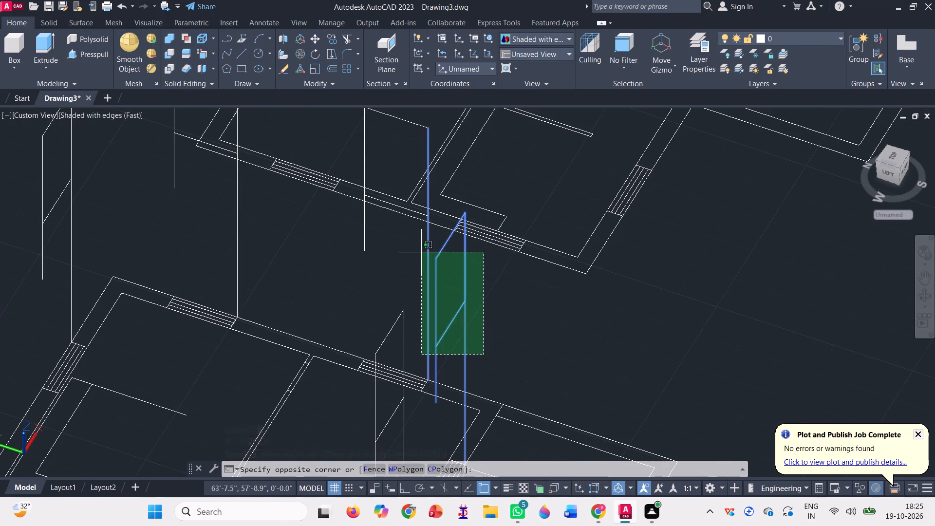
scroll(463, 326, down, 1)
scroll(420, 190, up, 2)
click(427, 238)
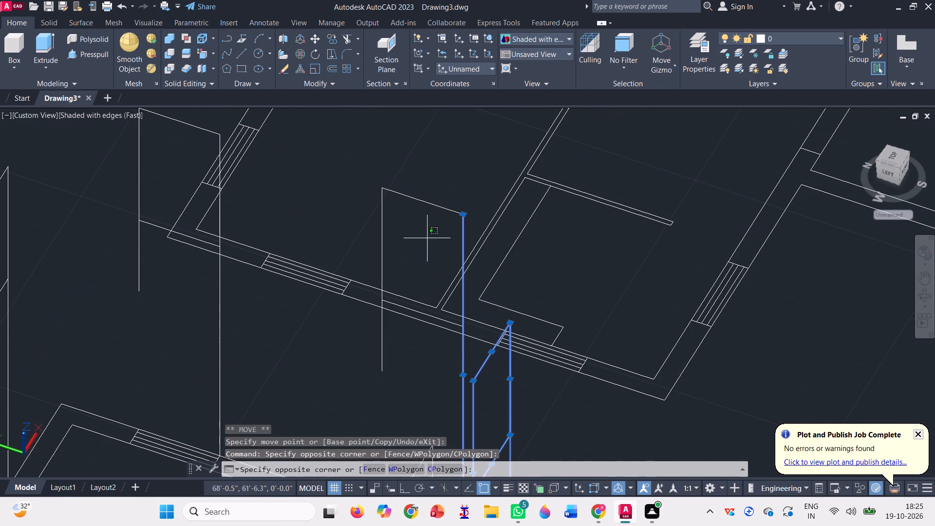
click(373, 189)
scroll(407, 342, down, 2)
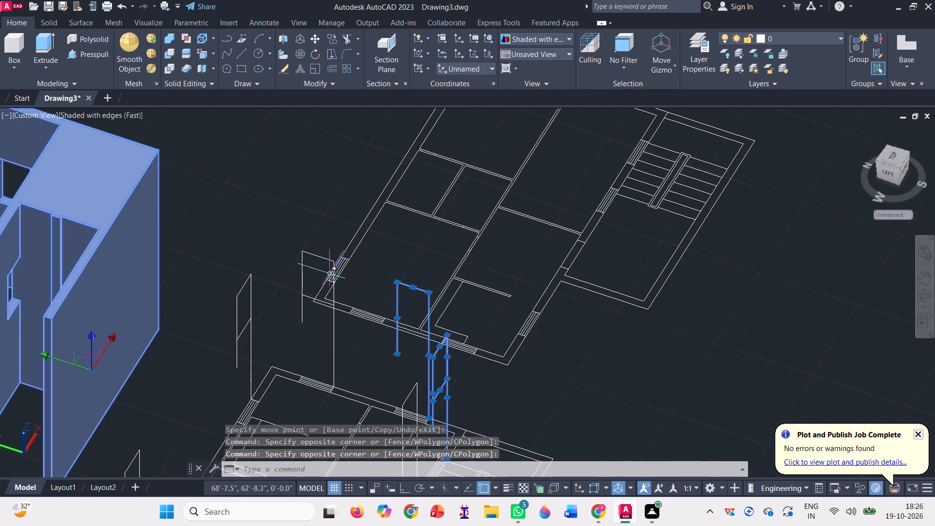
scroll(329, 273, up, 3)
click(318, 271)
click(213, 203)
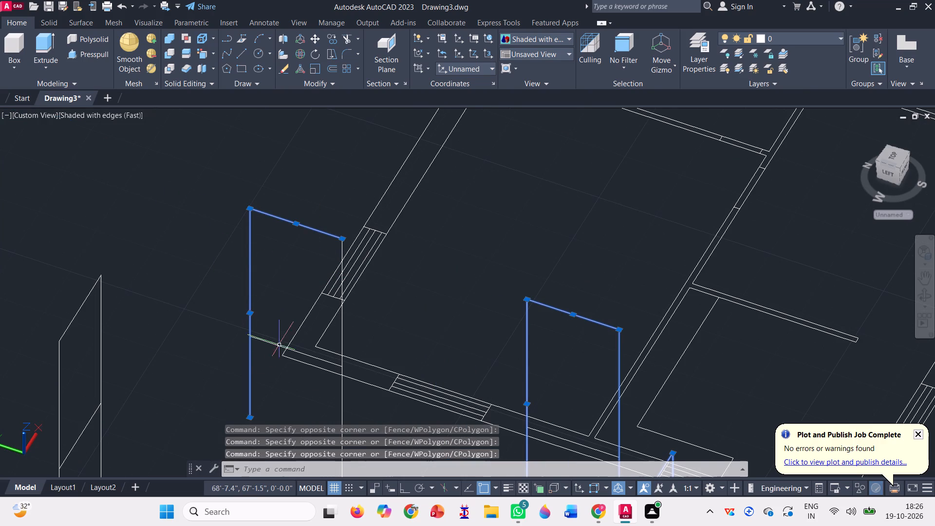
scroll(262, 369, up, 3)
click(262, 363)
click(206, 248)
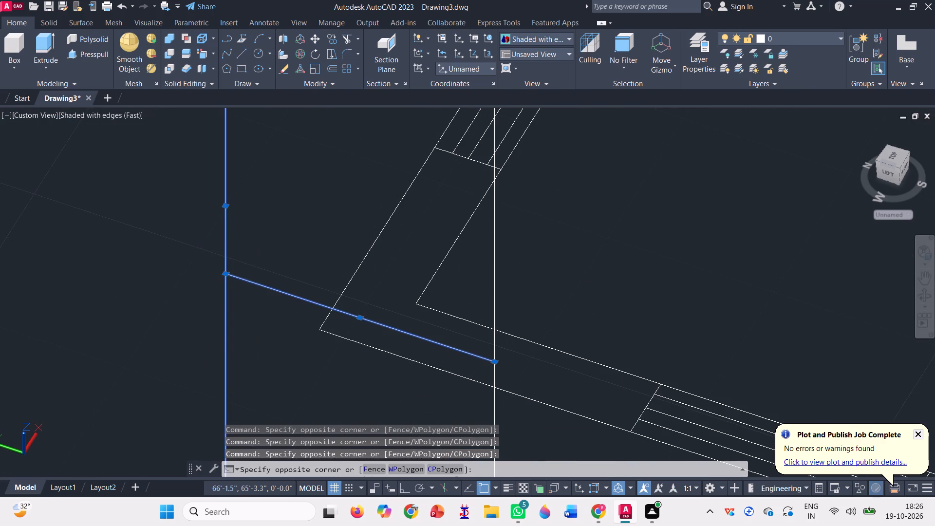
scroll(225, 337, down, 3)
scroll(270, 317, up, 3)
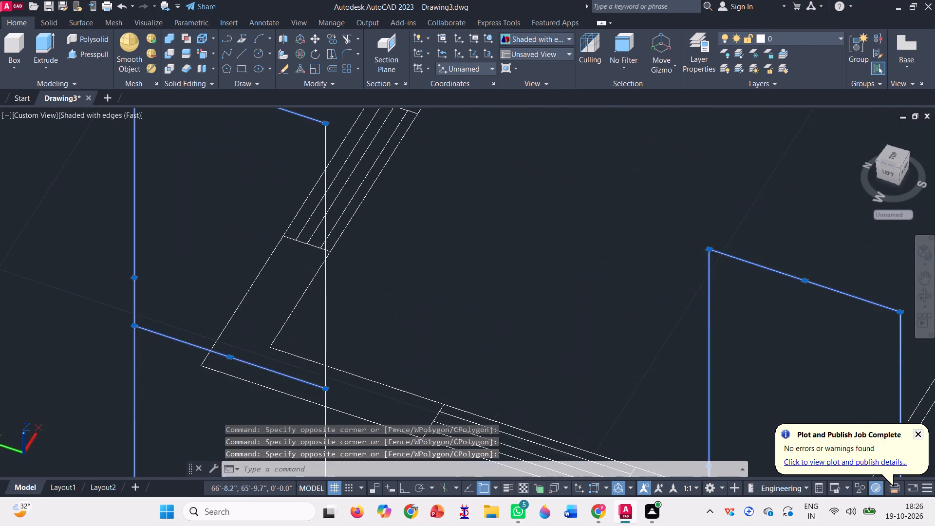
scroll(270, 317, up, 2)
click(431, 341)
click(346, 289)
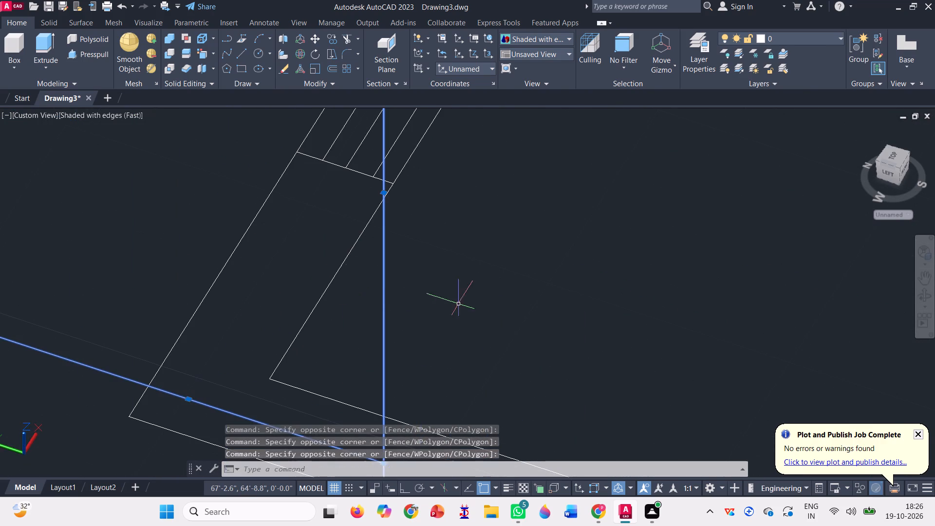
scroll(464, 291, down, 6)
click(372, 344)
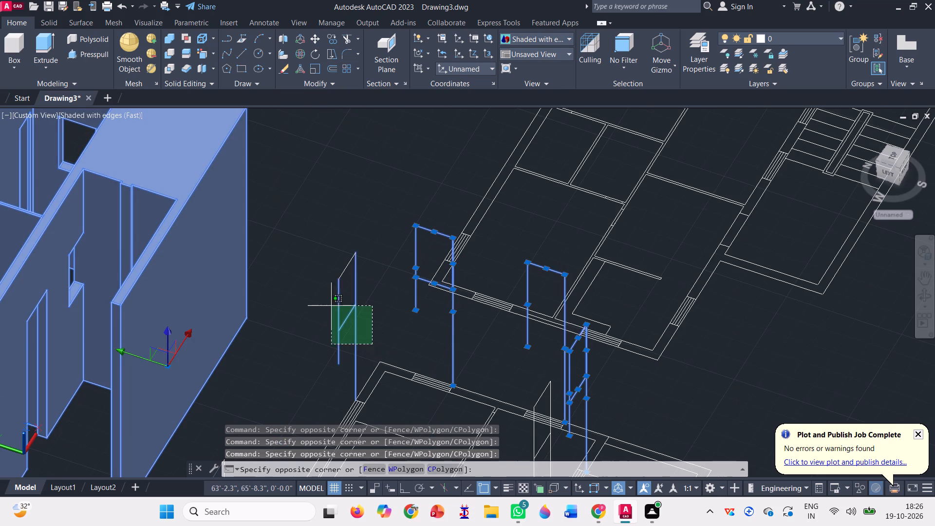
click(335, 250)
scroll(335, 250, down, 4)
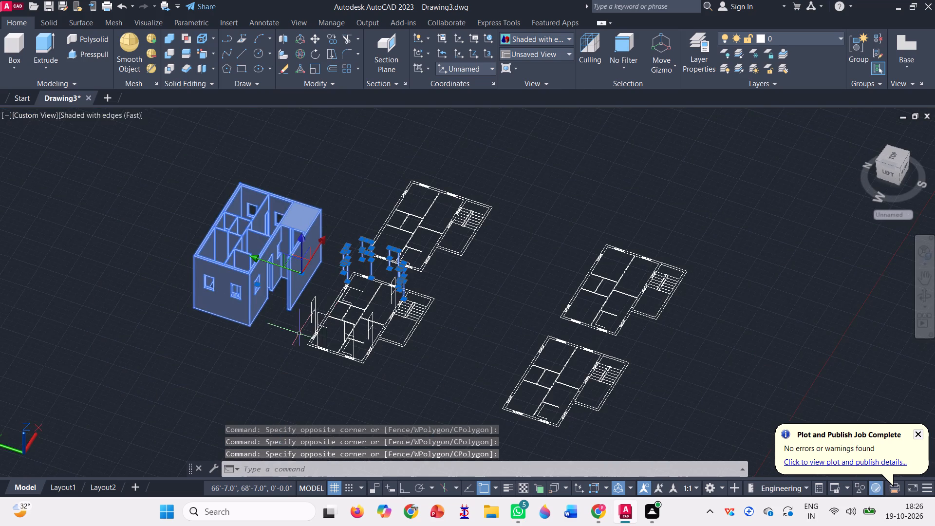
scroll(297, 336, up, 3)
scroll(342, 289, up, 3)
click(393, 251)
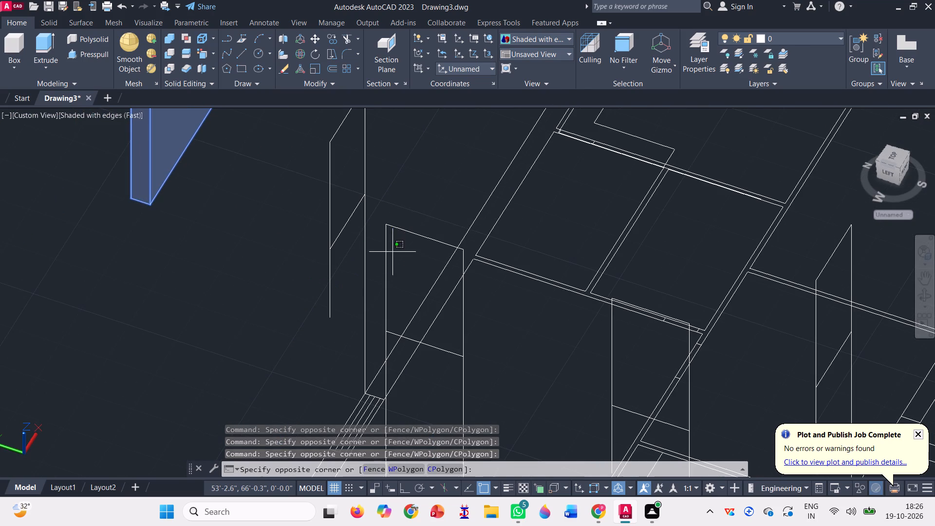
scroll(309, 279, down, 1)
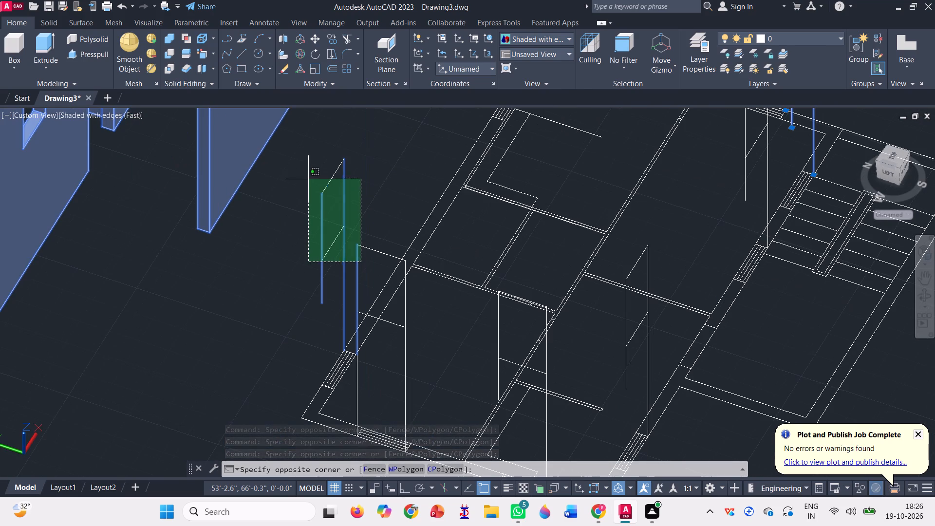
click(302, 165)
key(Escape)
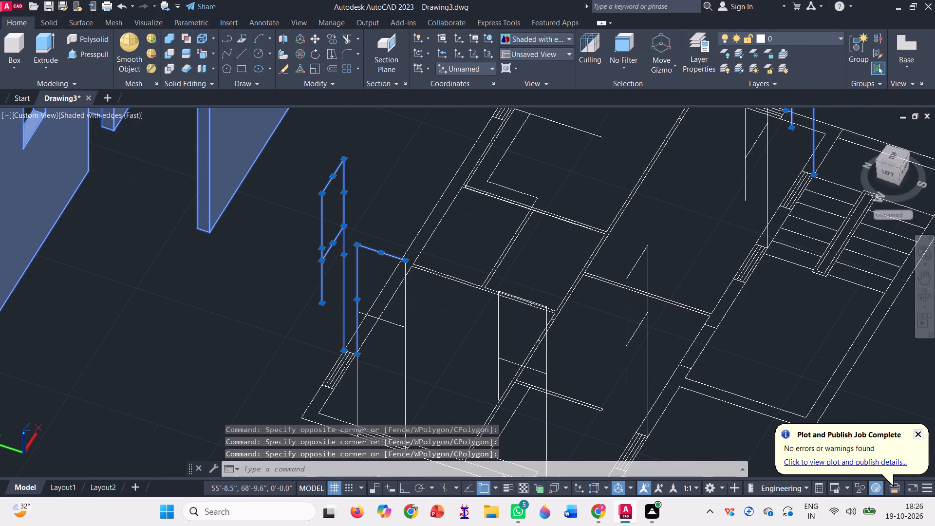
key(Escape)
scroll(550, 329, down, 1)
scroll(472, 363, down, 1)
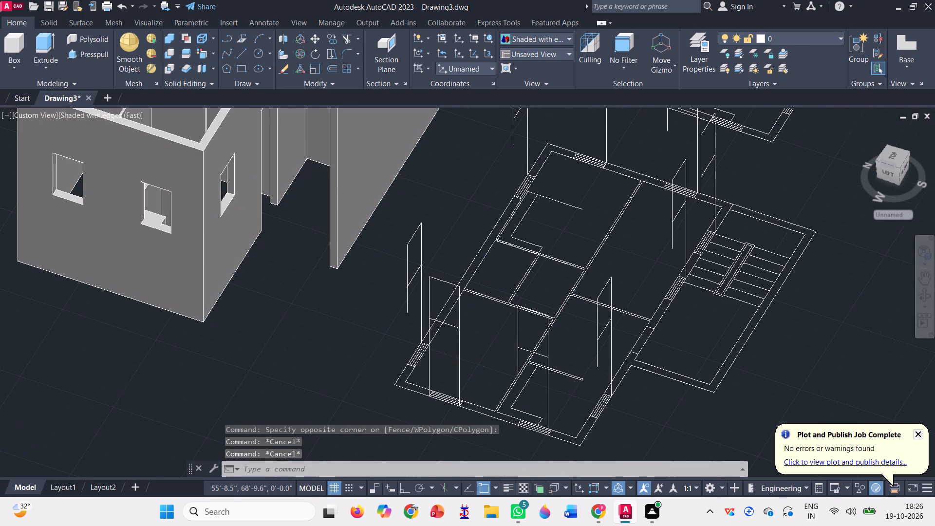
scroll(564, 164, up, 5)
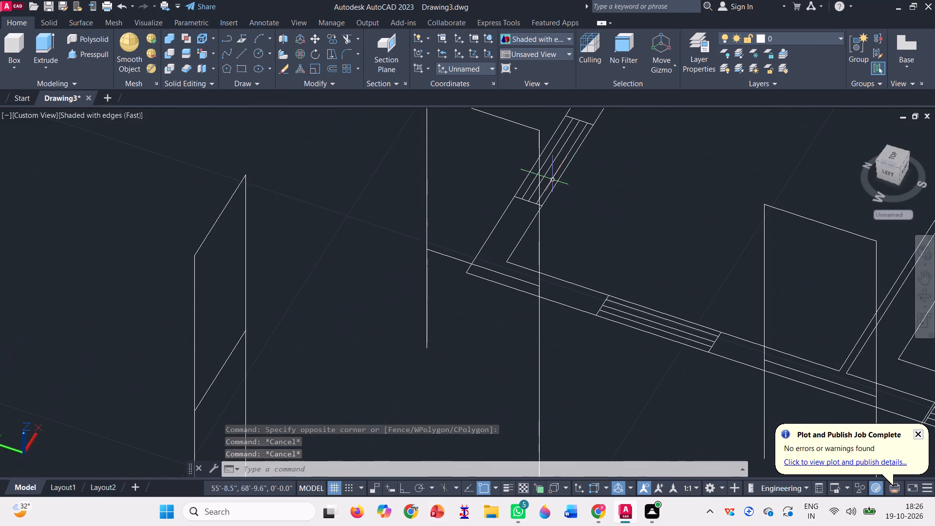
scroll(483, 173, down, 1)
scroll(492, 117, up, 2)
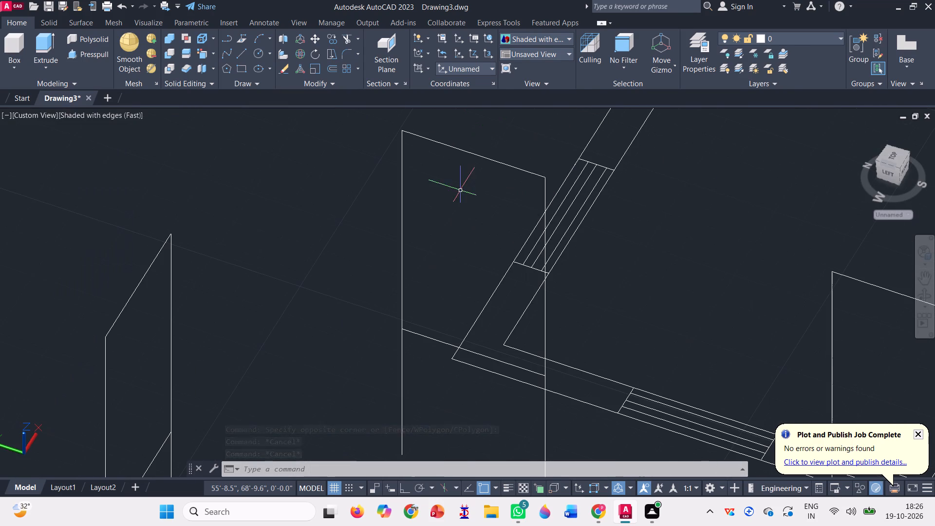
Delete the upright window construction outlines left standing on and around the floor plan the house block was moved off.
click(452, 221)
click(319, 111)
scroll(418, 362, up, 3)
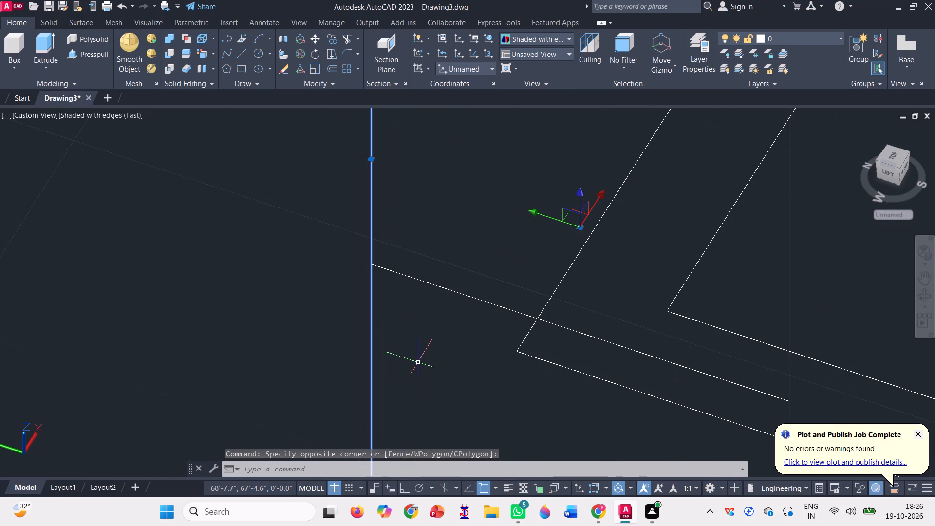
click(431, 358)
click(358, 188)
scroll(313, 258, down, 3)
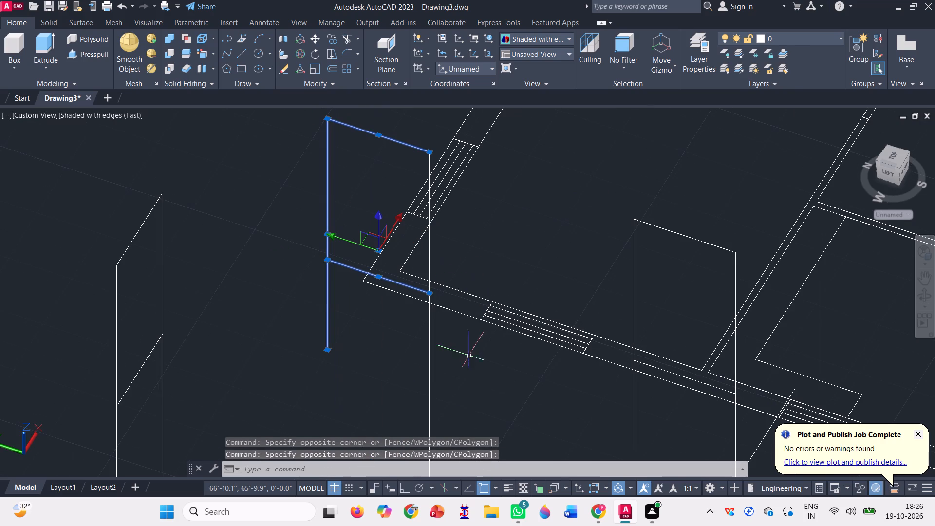
click(453, 403)
click(359, 356)
scroll(349, 287, down, 2)
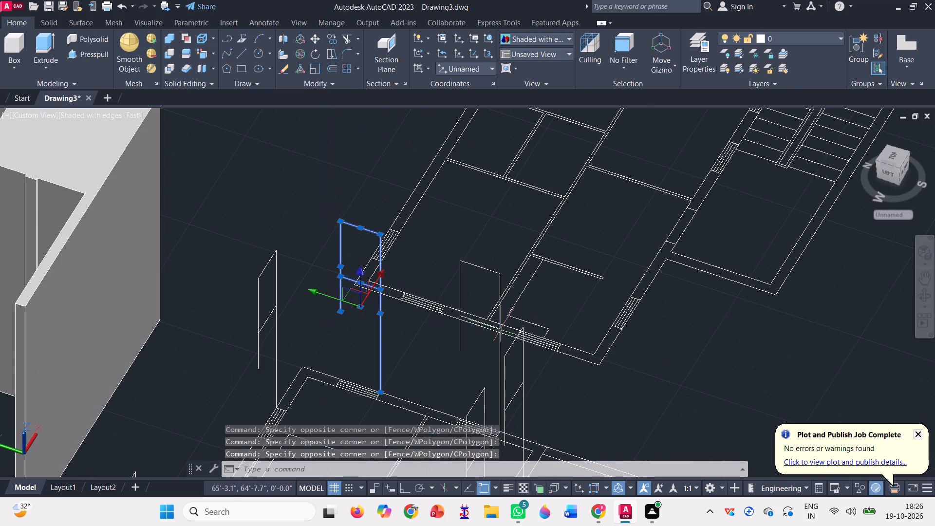
scroll(474, 287, up, 3)
click(481, 300)
click(394, 189)
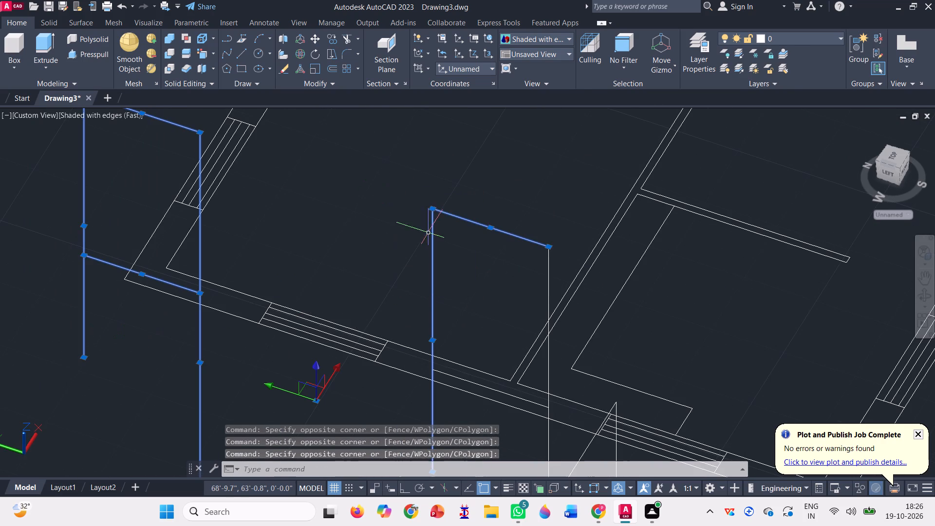
scroll(533, 257, up, 4)
click(595, 294)
click(493, 261)
scroll(484, 209, down, 3)
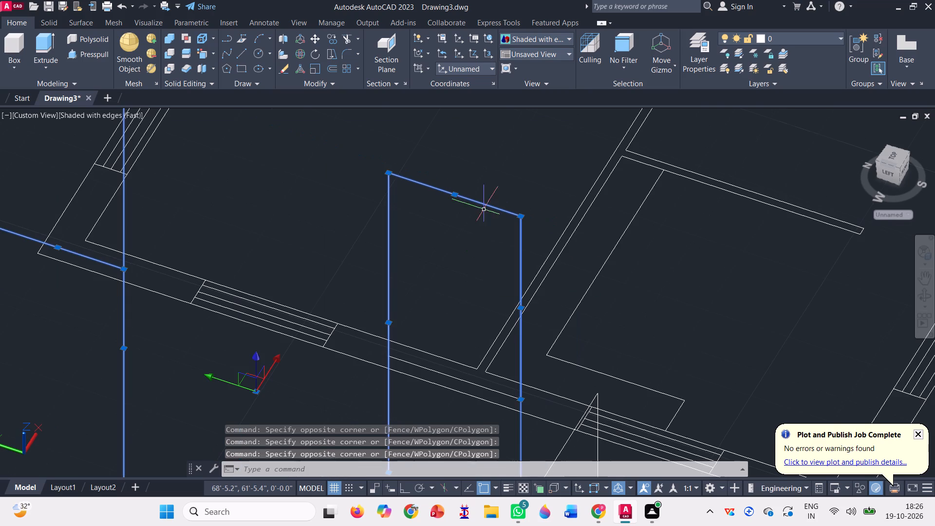
scroll(446, 398, up, 3)
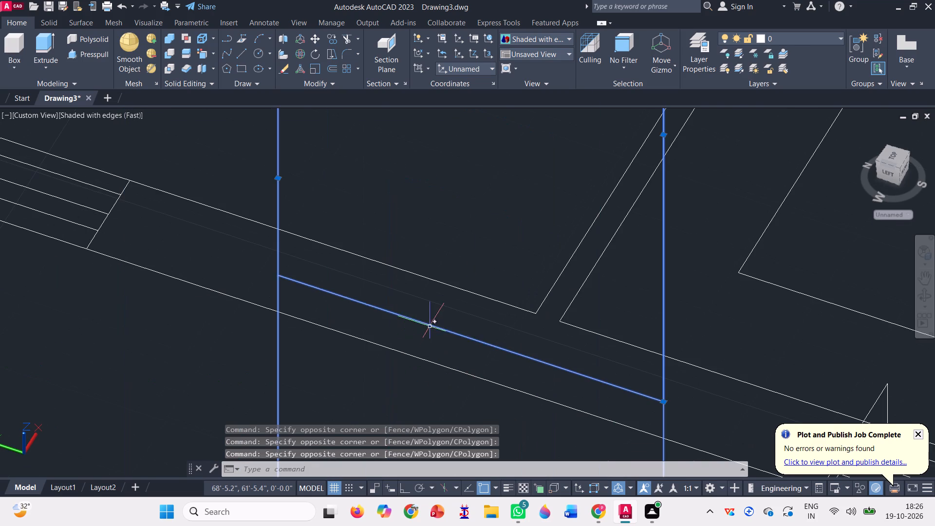
click(430, 325)
scroll(425, 248, down, 7)
scroll(512, 313, up, 4)
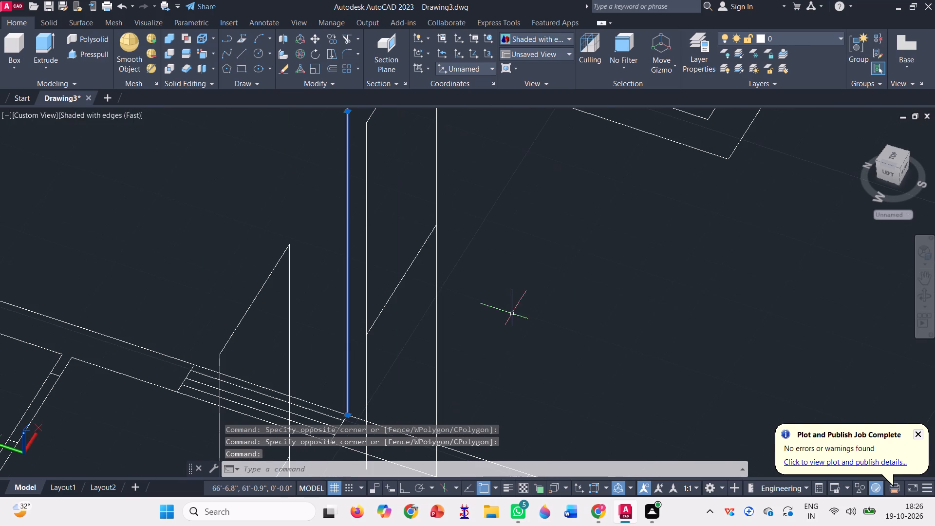
click(510, 321)
click(337, 230)
scroll(493, 290, down, 3)
scroll(469, 197, up, 3)
click(427, 223)
scroll(520, 163, down, 2)
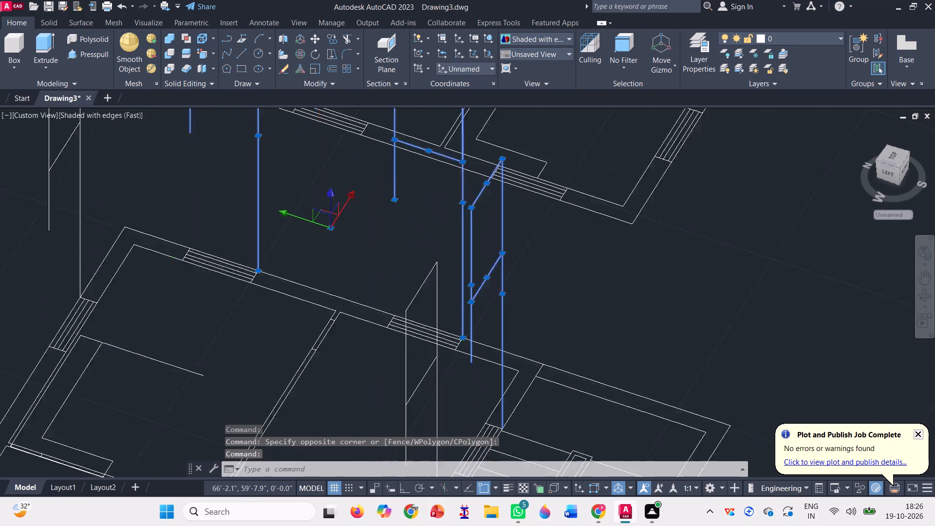
scroll(520, 163, down, 1)
scroll(467, 288, up, 3)
click(495, 338)
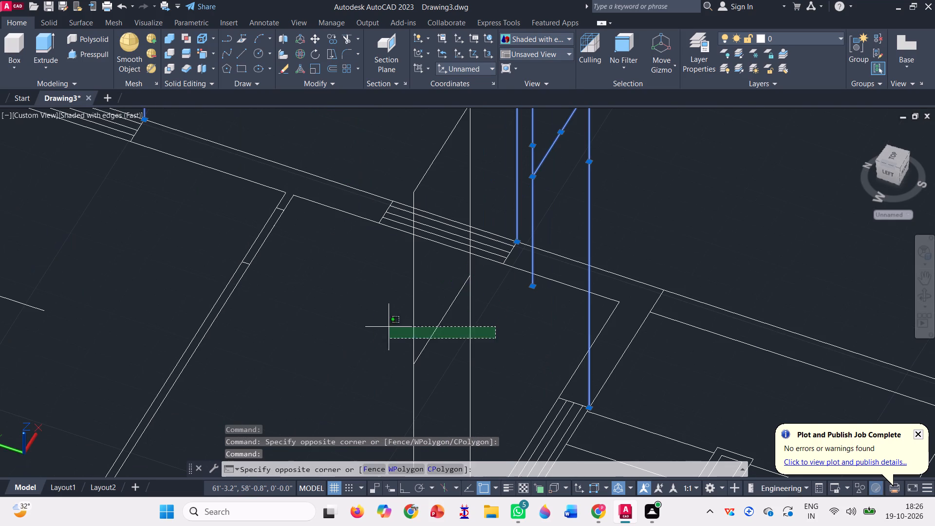
click(349, 315)
click(446, 186)
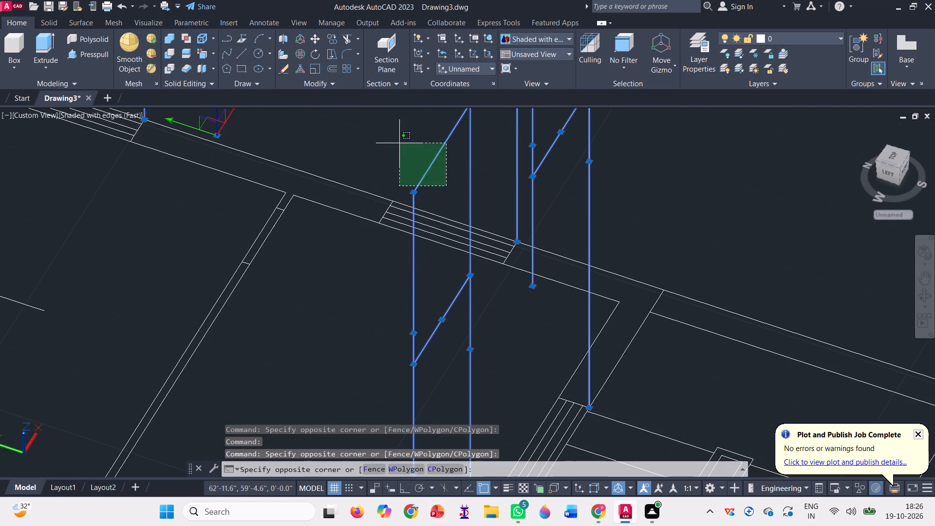
click(399, 143)
scroll(510, 258, down, 3)
scroll(448, 310, down, 1)
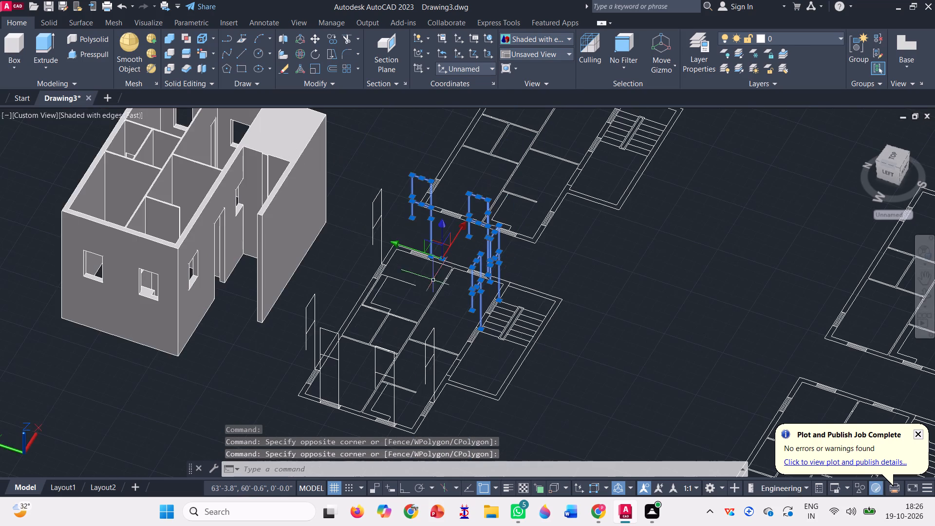
scroll(394, 193, up, 3)
click(406, 291)
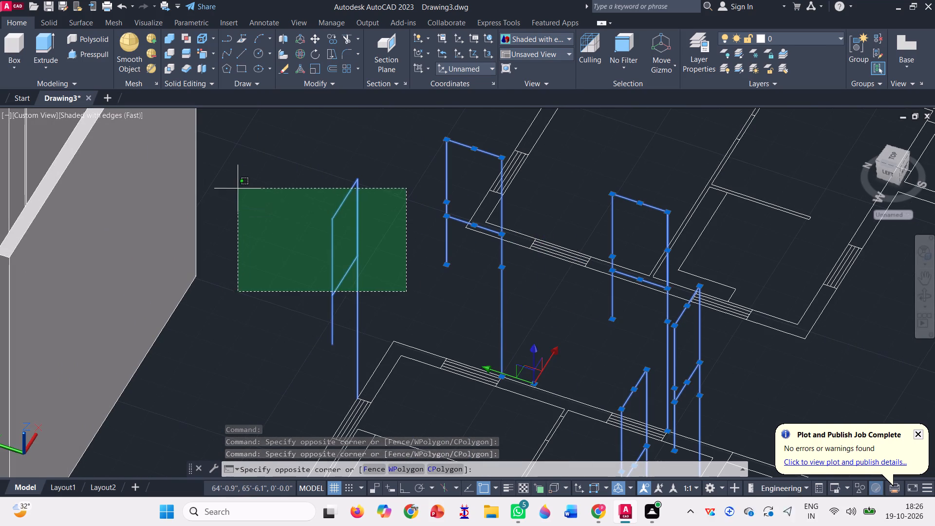
click(245, 187)
scroll(286, 162, down, 4)
scroll(213, 353, up, 4)
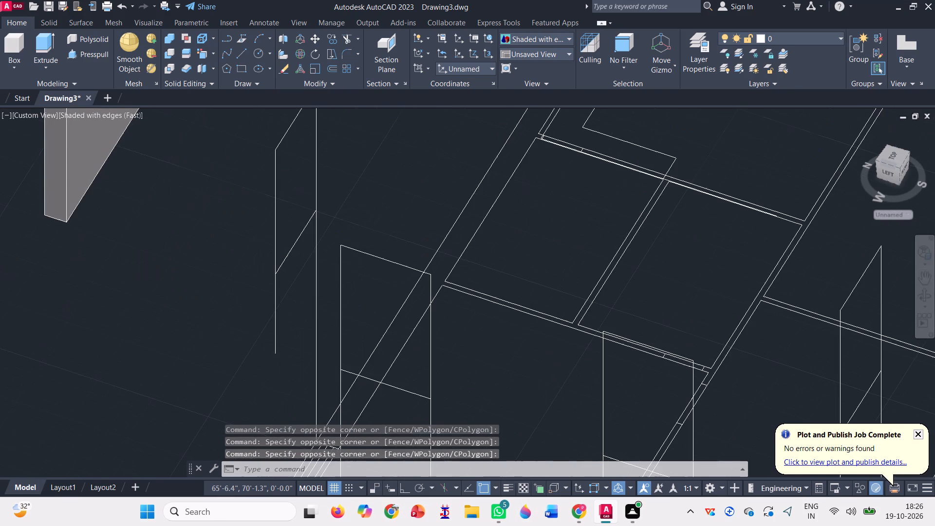
click(369, 297)
scroll(243, 234, down, 2)
click(253, 183)
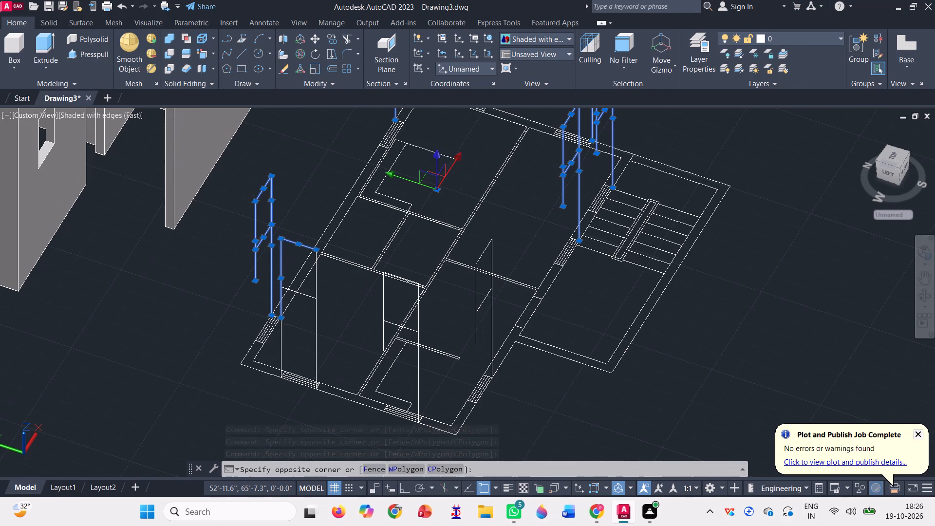
scroll(315, 327, up, 3)
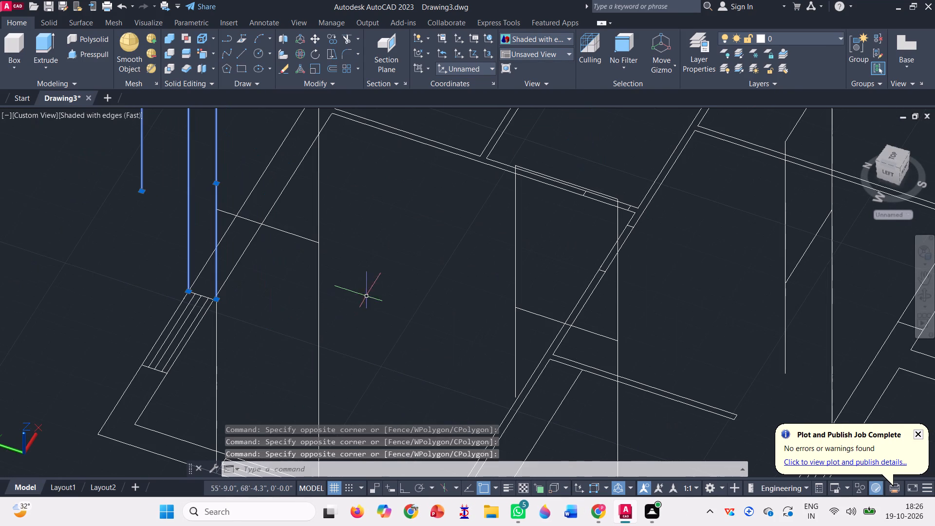
click(367, 296)
click(301, 217)
scroll(285, 321, down, 2)
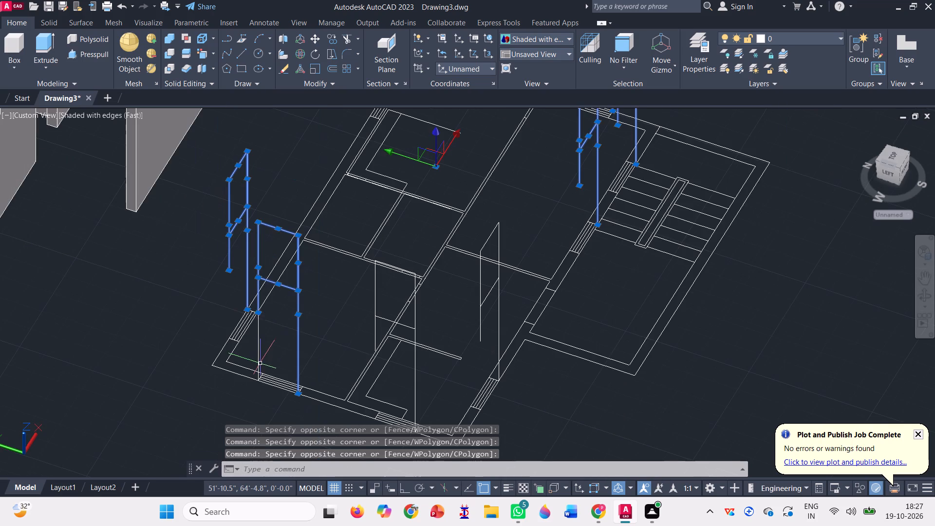
scroll(269, 350, up, 3)
click(269, 350)
click(233, 328)
scroll(269, 304, down, 2)
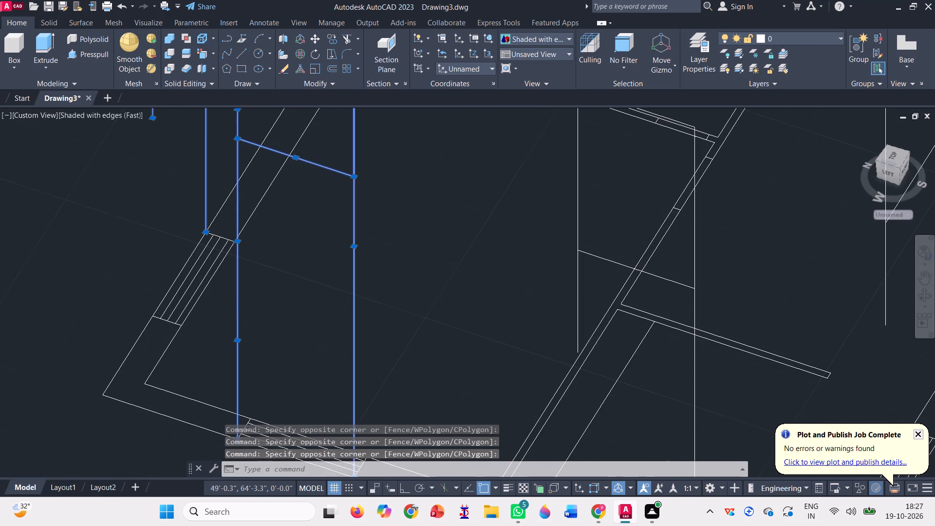
scroll(269, 304, down, 2)
scroll(354, 274, up, 3)
click(353, 275)
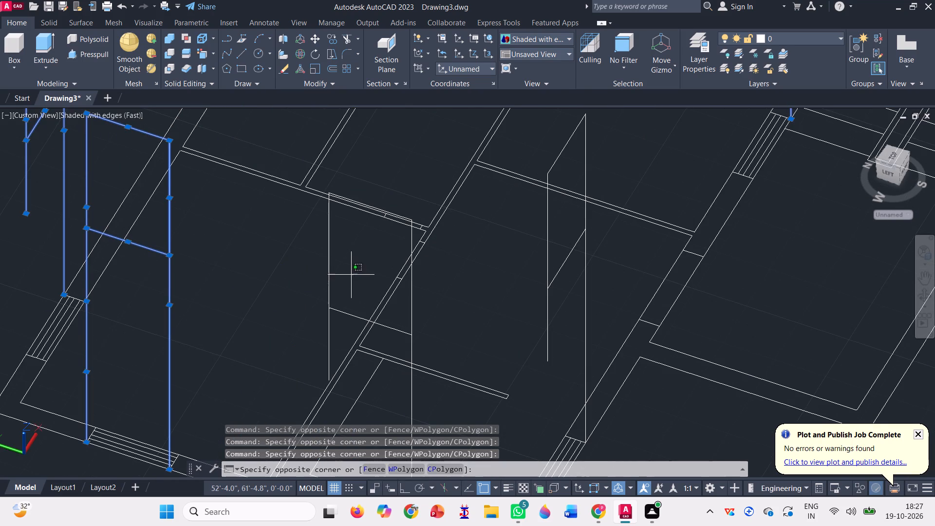
click(299, 322)
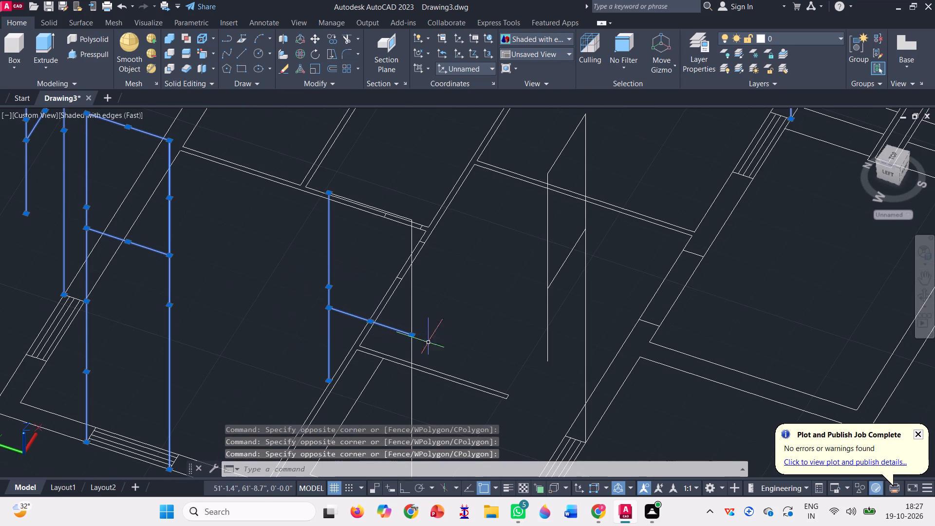
click(429, 349)
click(403, 313)
scroll(381, 199, up, 2)
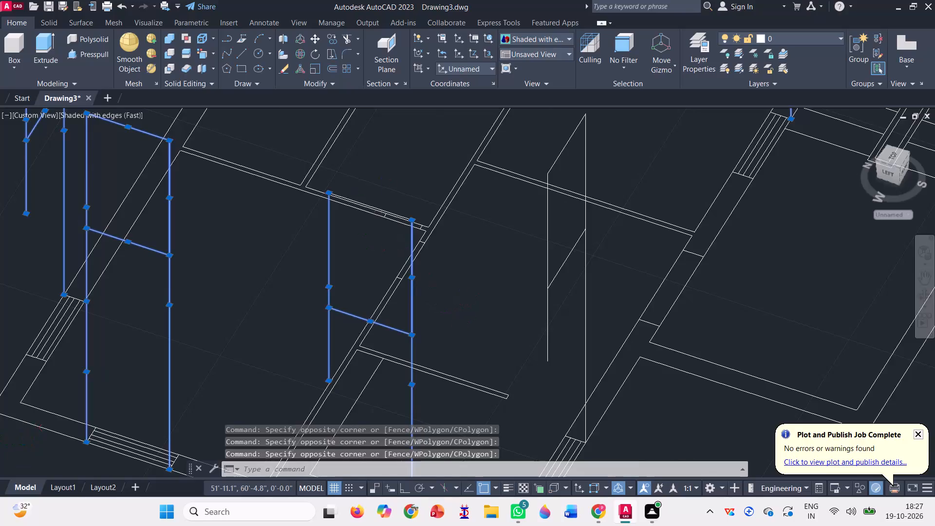
scroll(381, 199, up, 4)
click(349, 247)
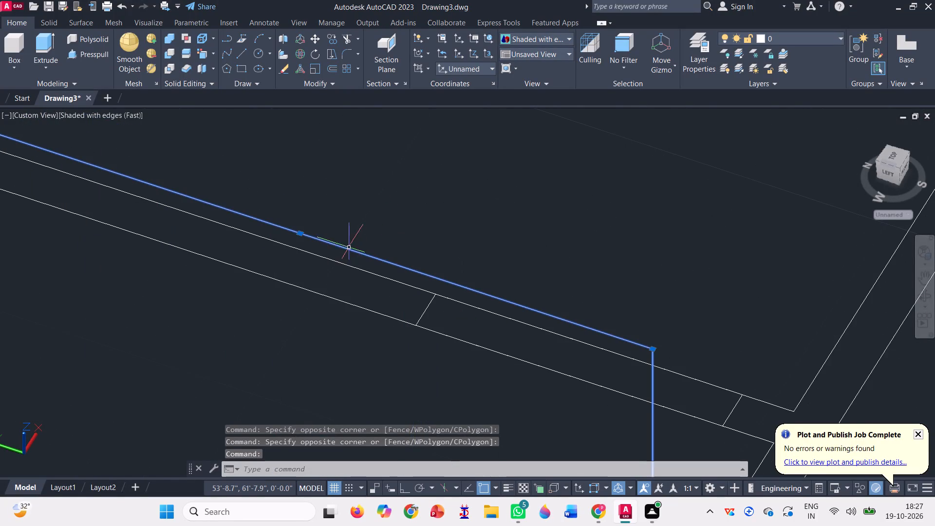
scroll(416, 233, down, 6)
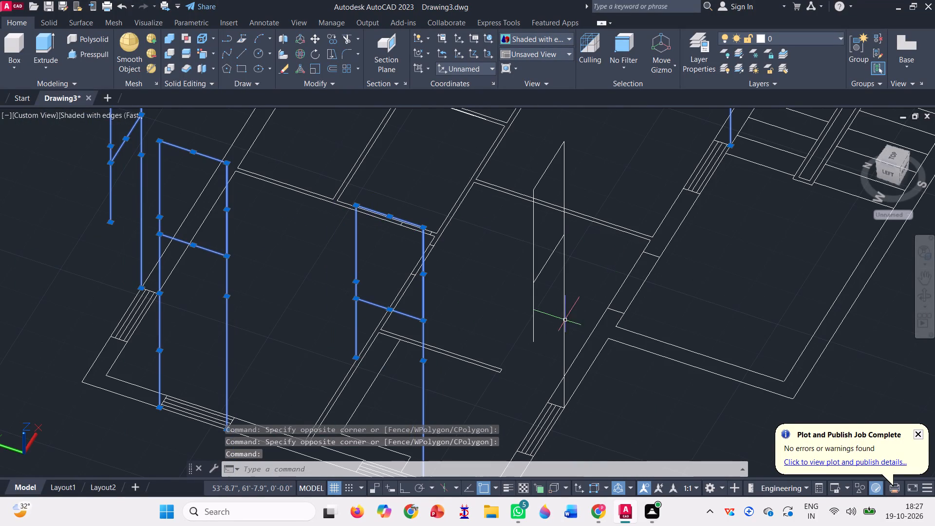
click(585, 304)
click(463, 256)
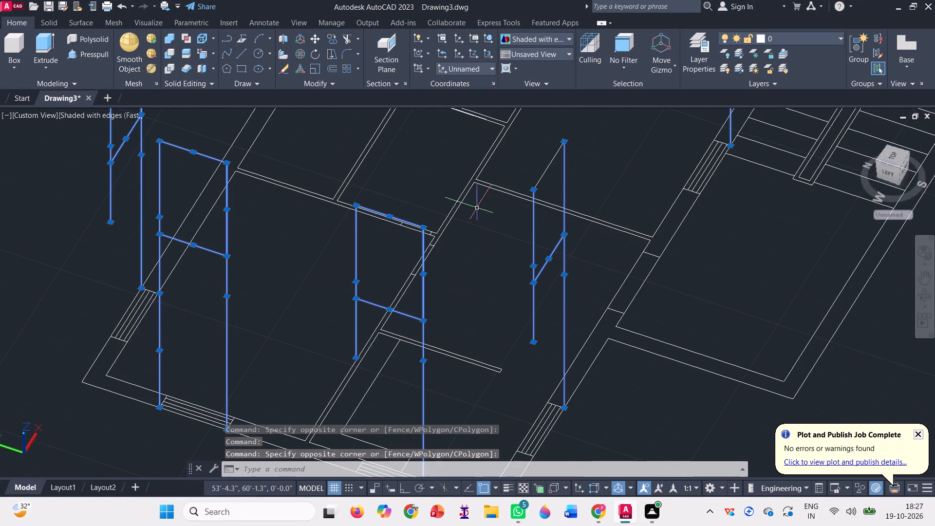
click(555, 187)
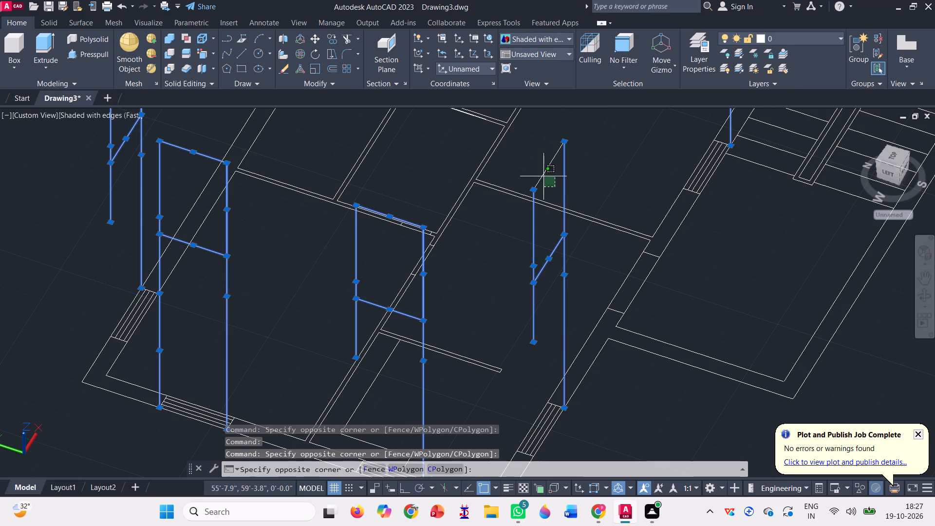
click(537, 163)
scroll(538, 165, down, 1)
scroll(506, 259, down, 2)
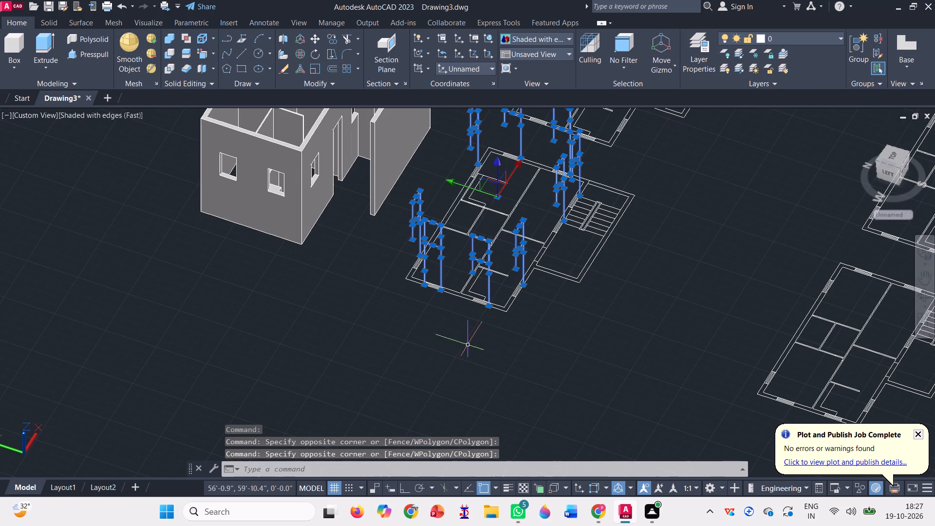
key(Delete)
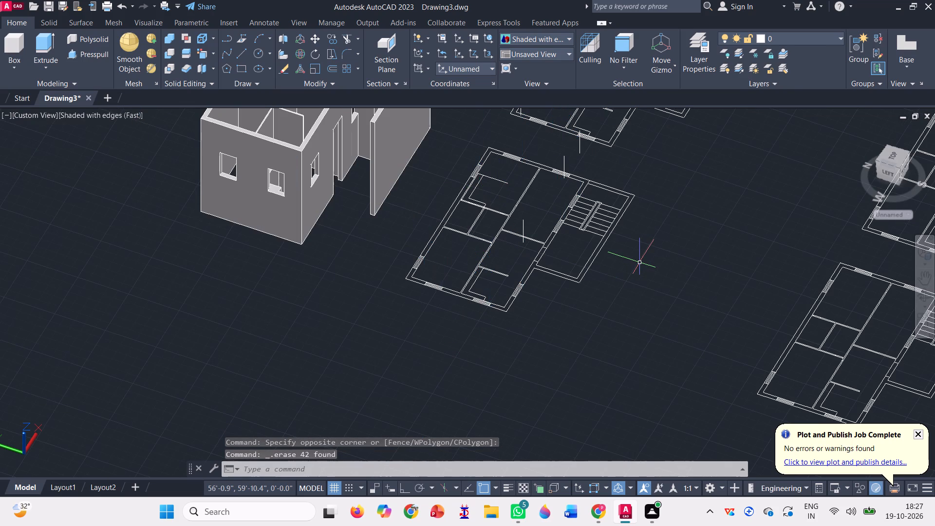
Delete the three stray vertical lines left over from the window outlines around the floor plan.
scroll(608, 153, up, 3)
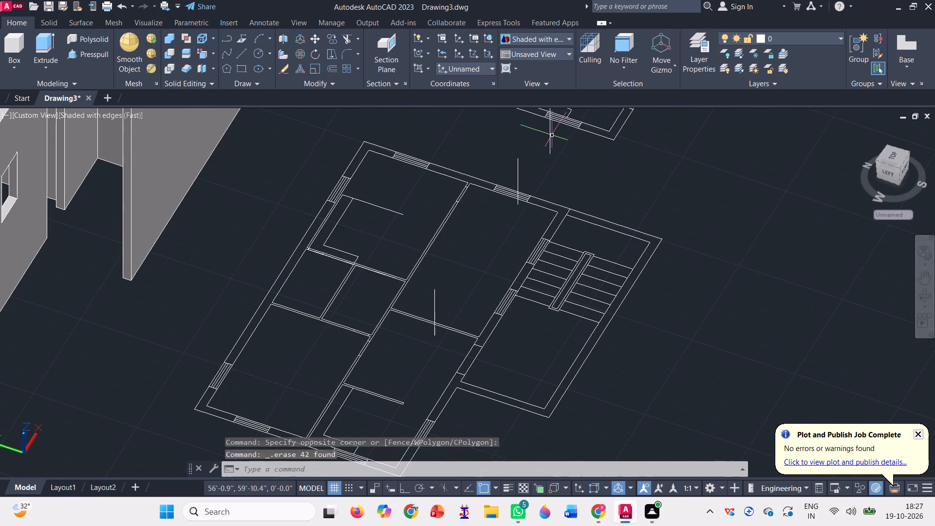
click(549, 140)
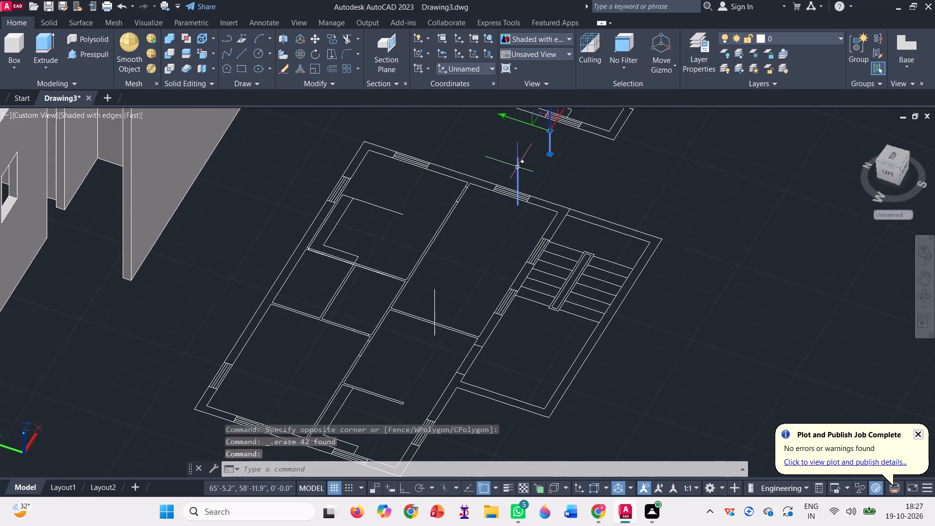
click(517, 167)
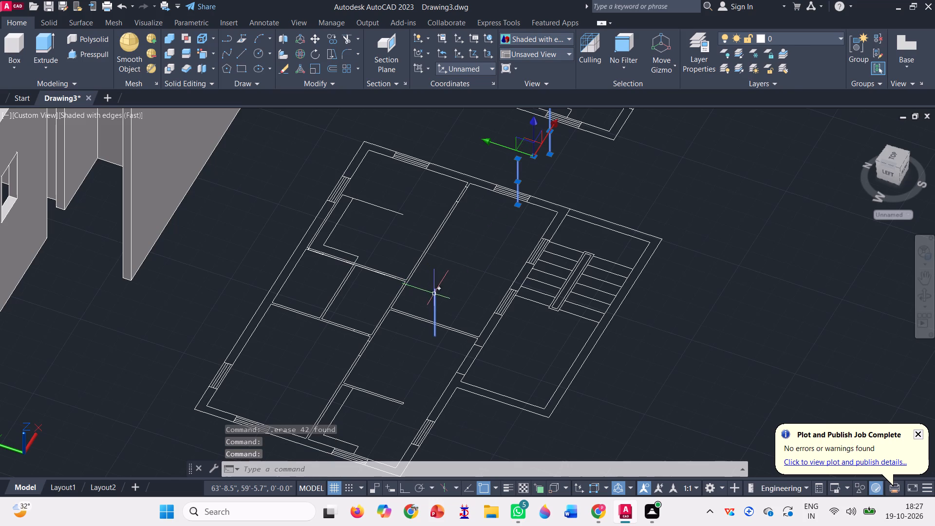
click(434, 294)
key(Delete)
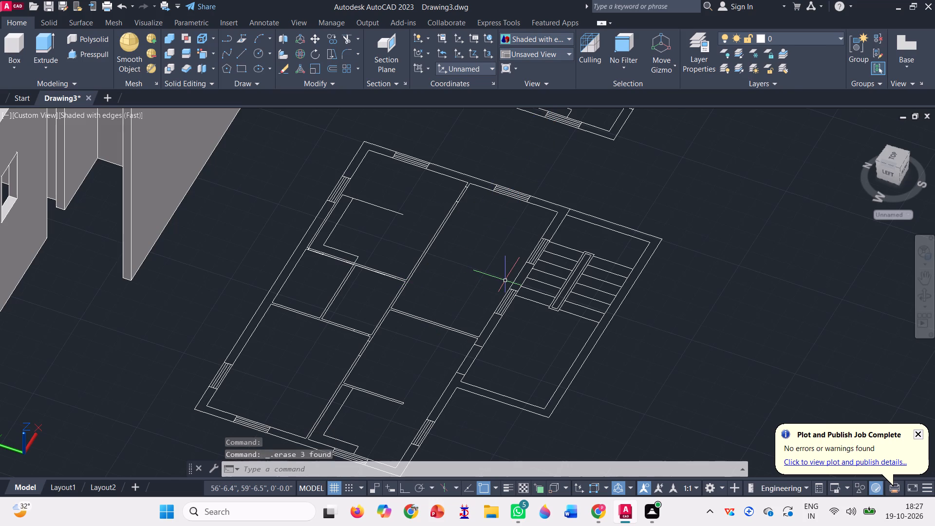
Delete the six leftover counter outline lines in the corner room of the floor plan the house block was moved off.
scroll(496, 275, down, 1)
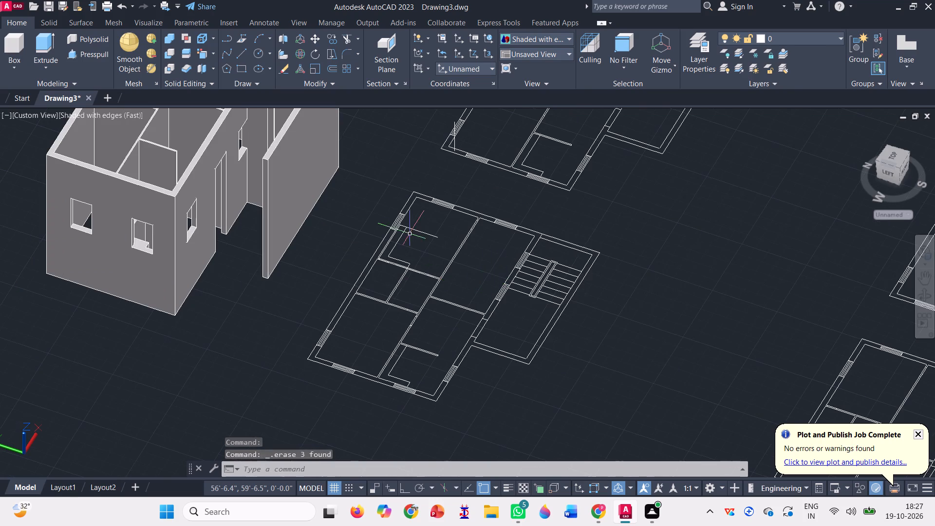
scroll(410, 233, up, 4)
click(424, 198)
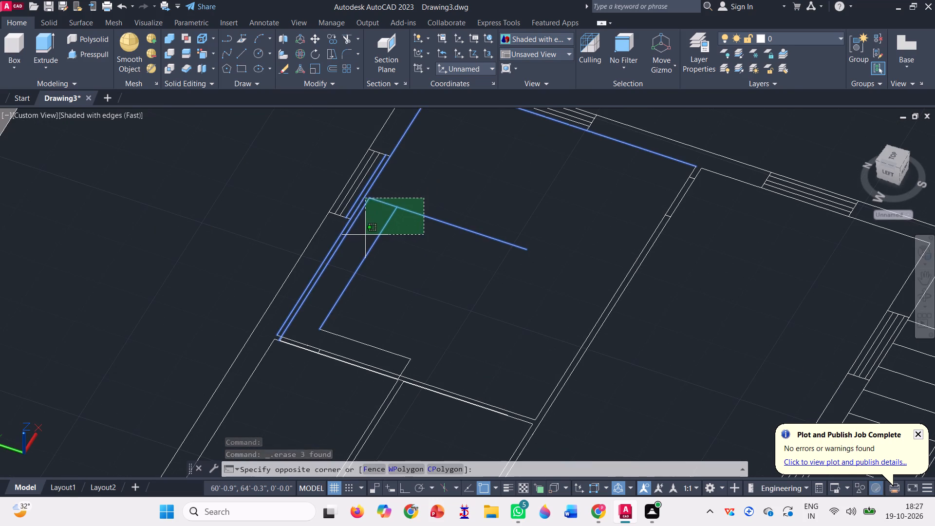
click(374, 245)
scroll(314, 346, up, 1)
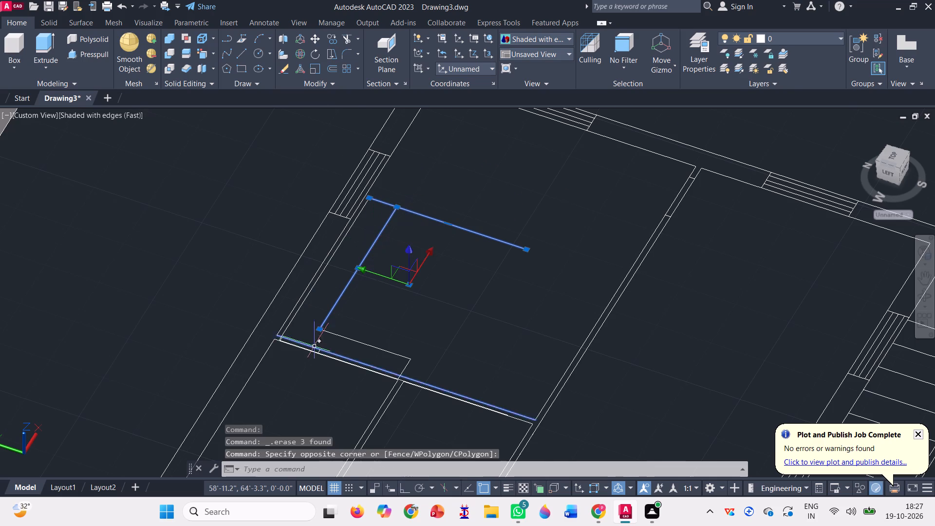
scroll(314, 346, up, 2)
click(236, 283)
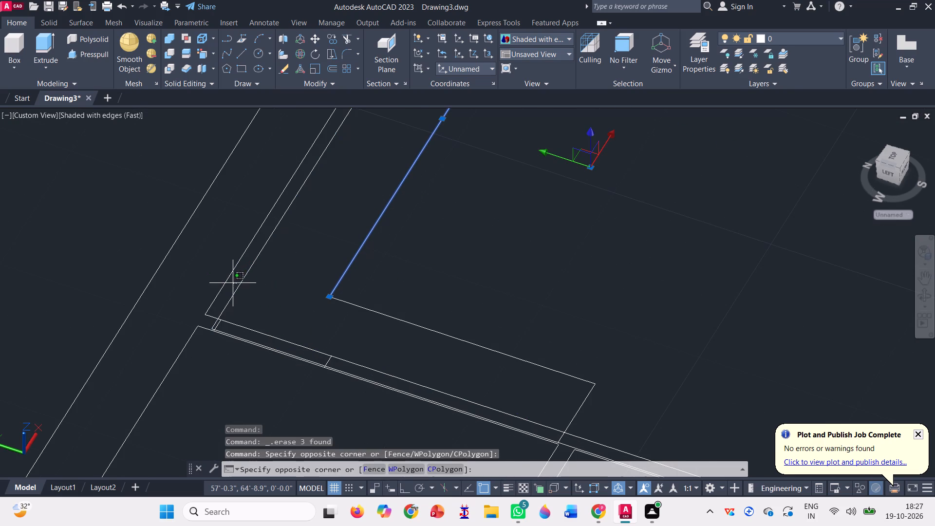
click(284, 299)
click(264, 294)
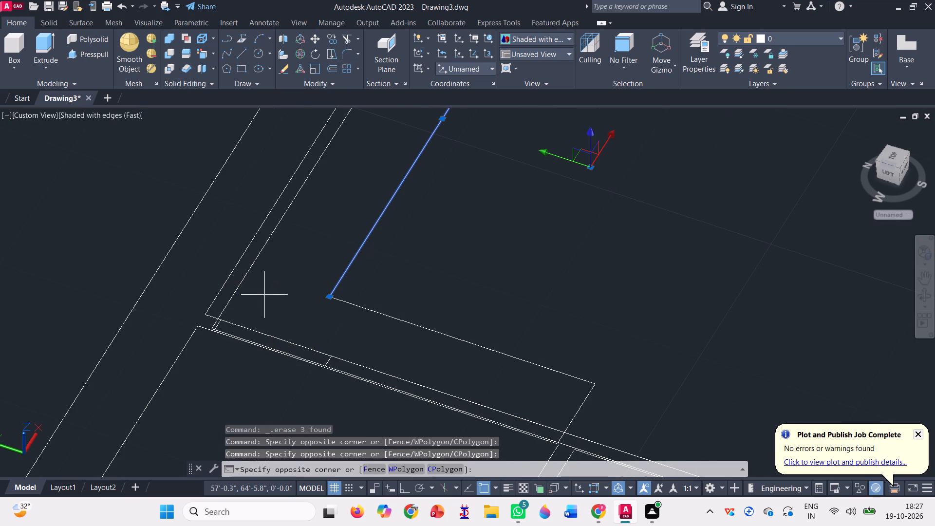
click(240, 273)
click(427, 354)
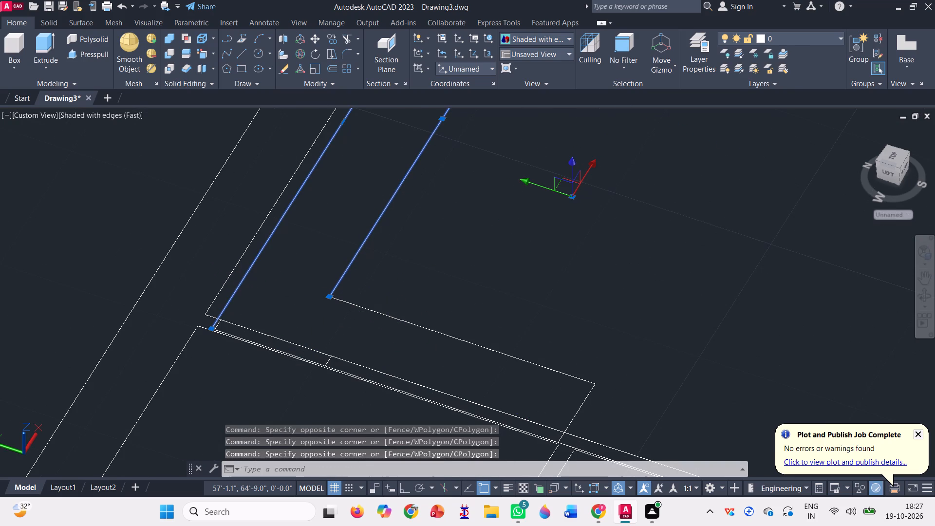
click(402, 301)
click(598, 430)
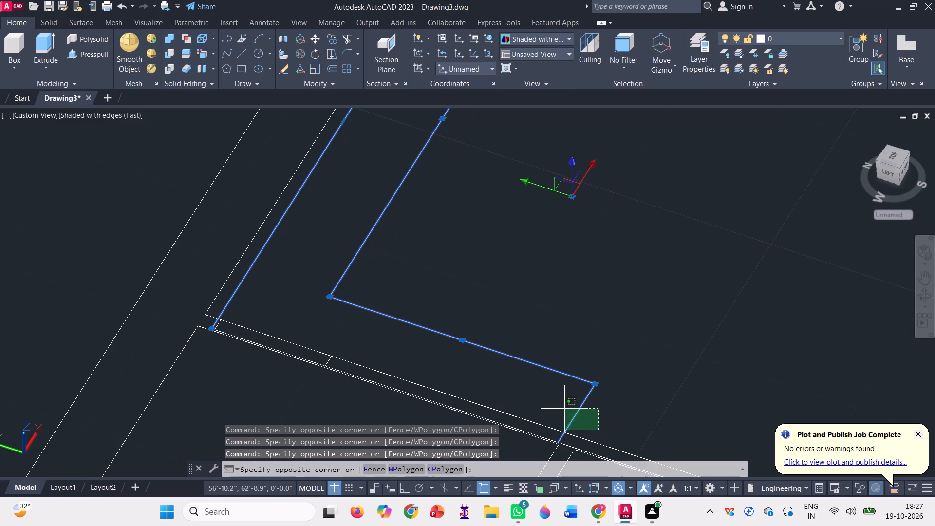
click(564, 408)
scroll(568, 357, down, 2)
scroll(554, 415, up, 3)
scroll(586, 352, up, 3)
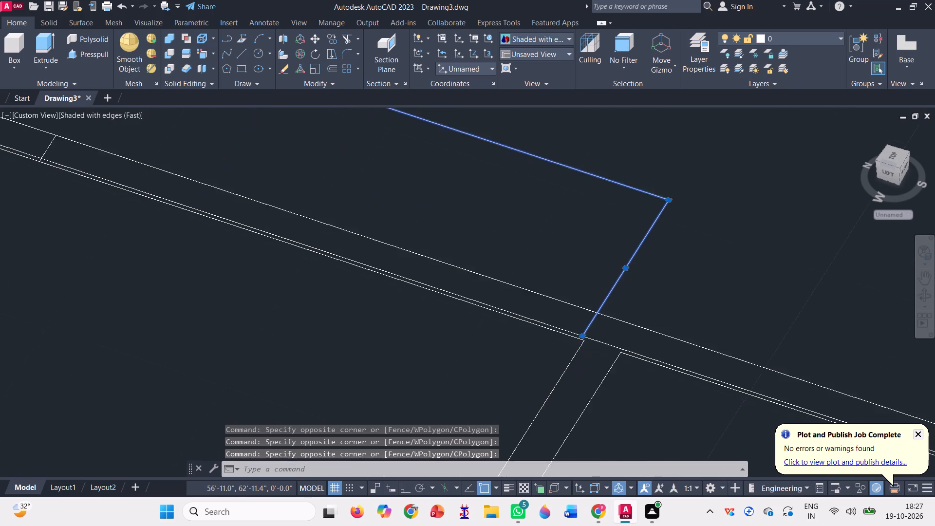
scroll(591, 327, up, 4)
click(615, 381)
click(591, 326)
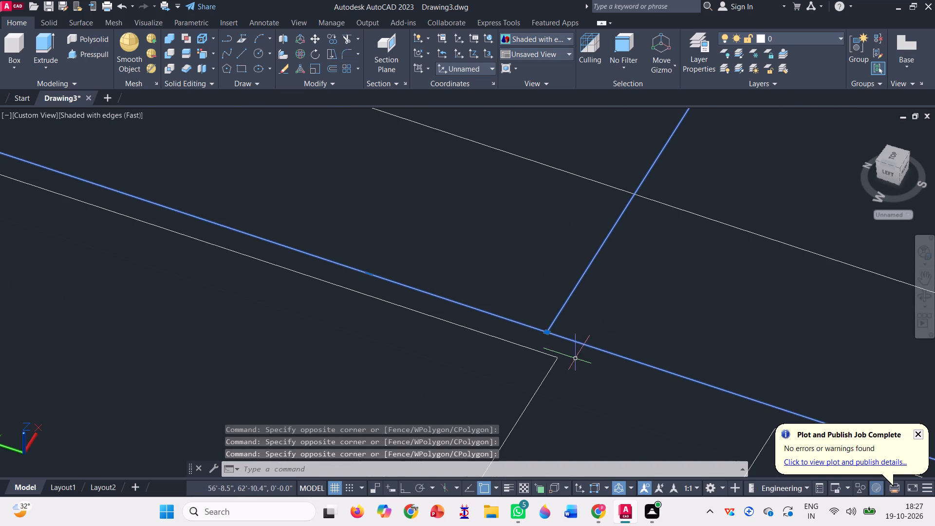
scroll(574, 365, down, 5)
scroll(477, 338, down, 2)
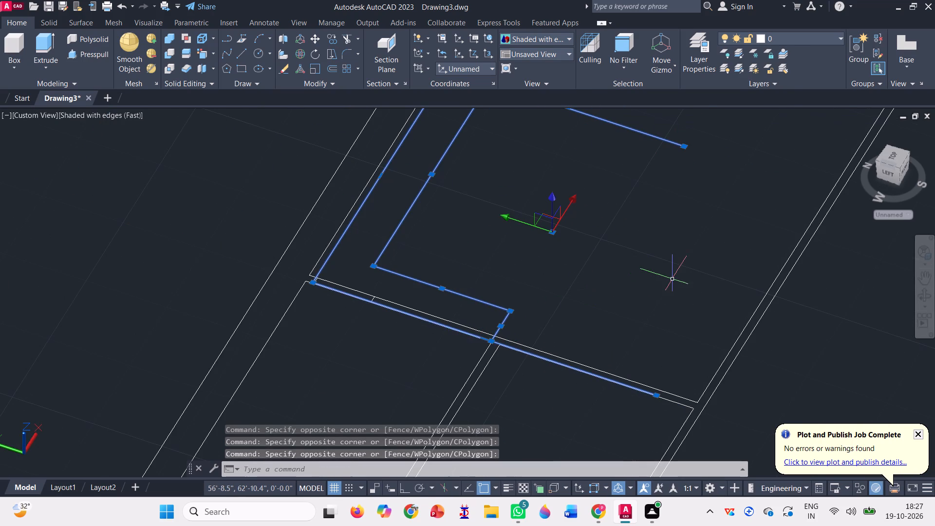
key(Delete)
scroll(652, 291, down, 2)
scroll(532, 218, down, 1)
scroll(582, 236, down, 1)
scroll(547, 300, down, 1)
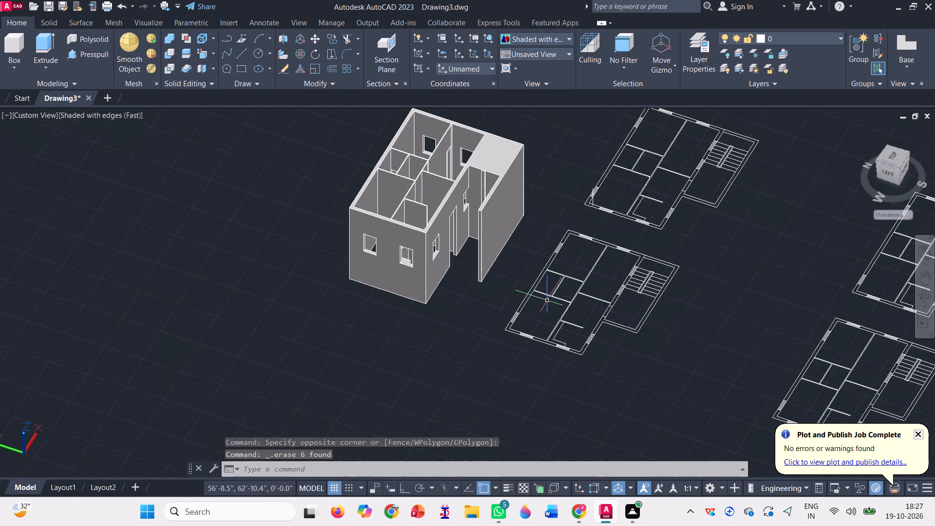
Presspull the narrow end face of the long outer side wall back past the stairwell slab, leaving a short stub at the far corner.
scroll(523, 108, up, 2)
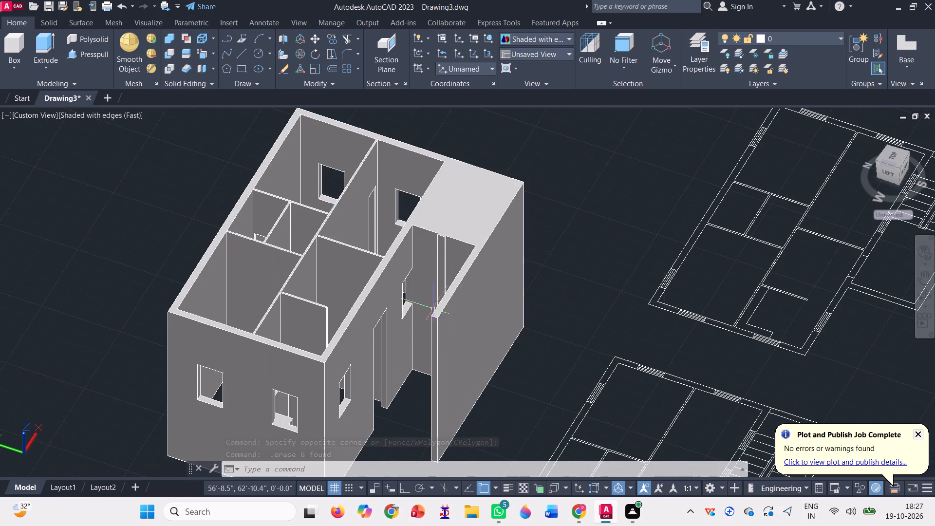
click(89, 51)
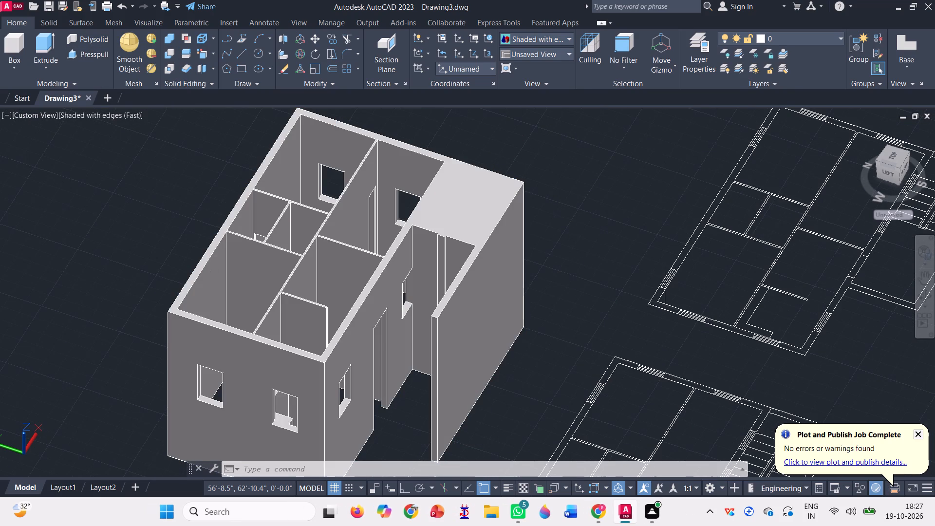
scroll(443, 417, up, 3)
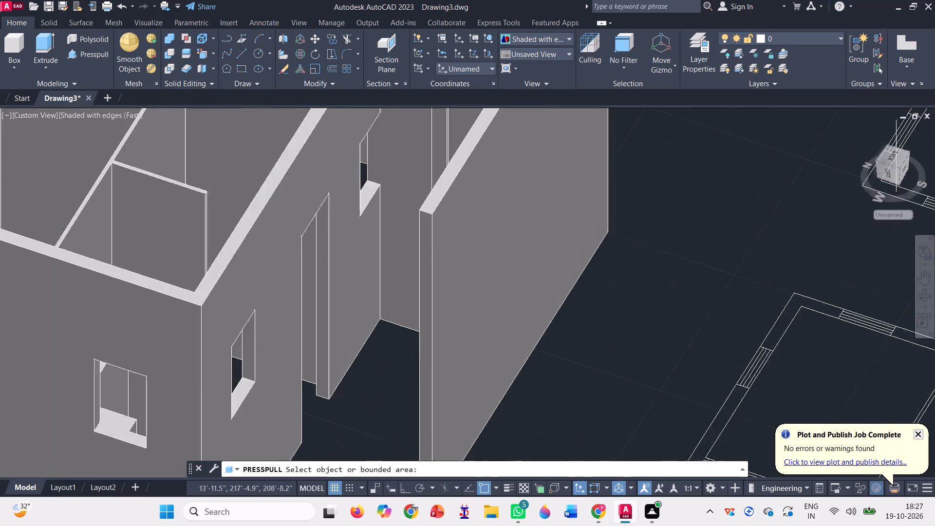
click(419, 382)
scroll(417, 383, down, 4)
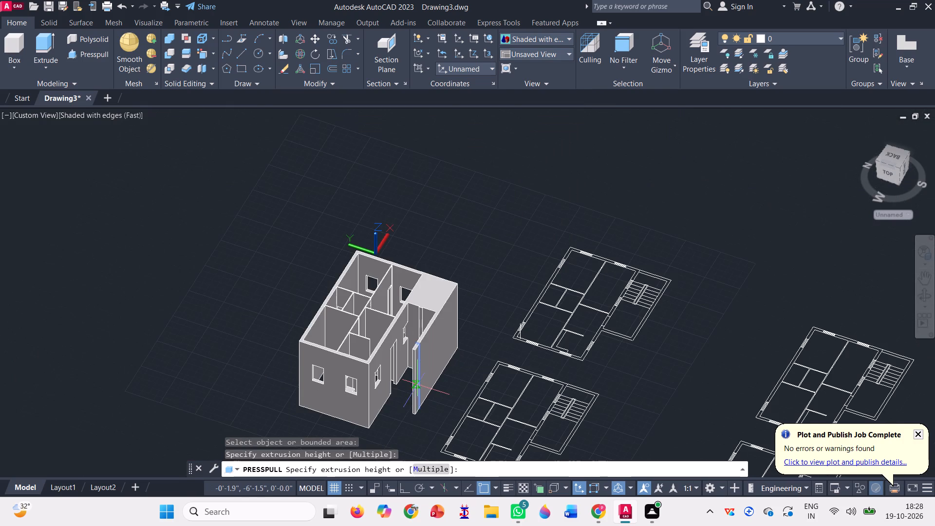
scroll(451, 294, up, 6)
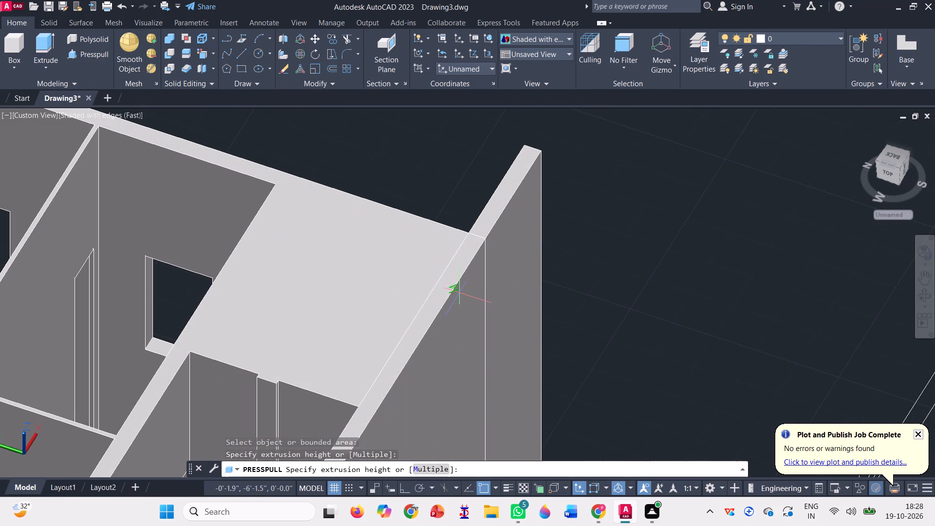
scroll(458, 291, up, 1)
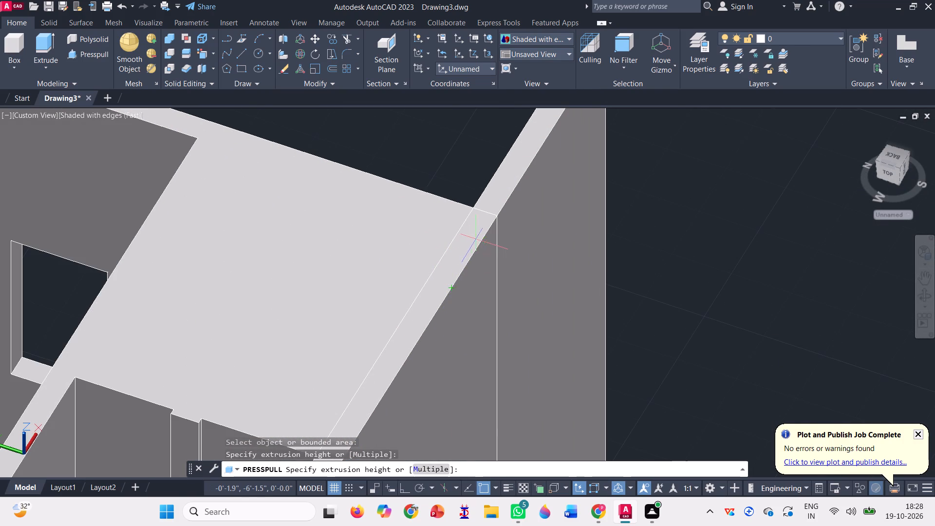
click(474, 250)
scroll(474, 237, down, 1)
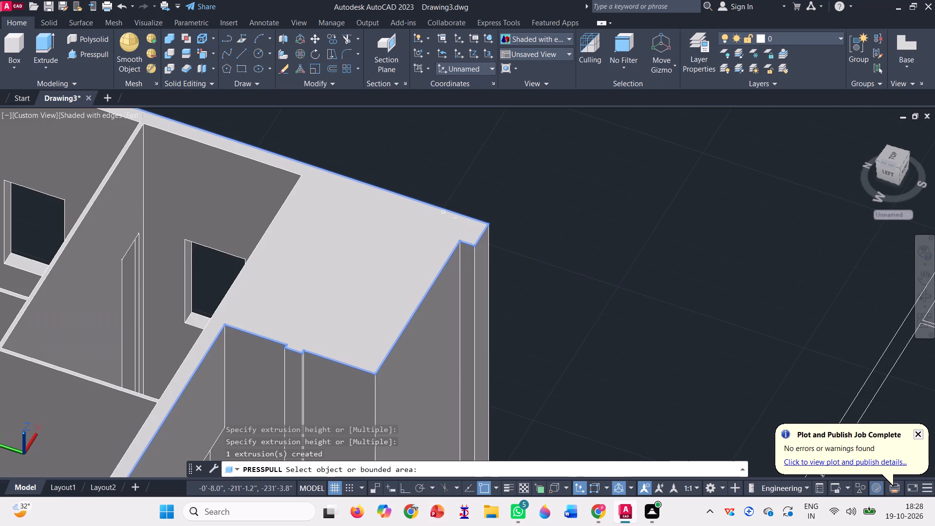
scroll(442, 209, down, 2)
key(space)
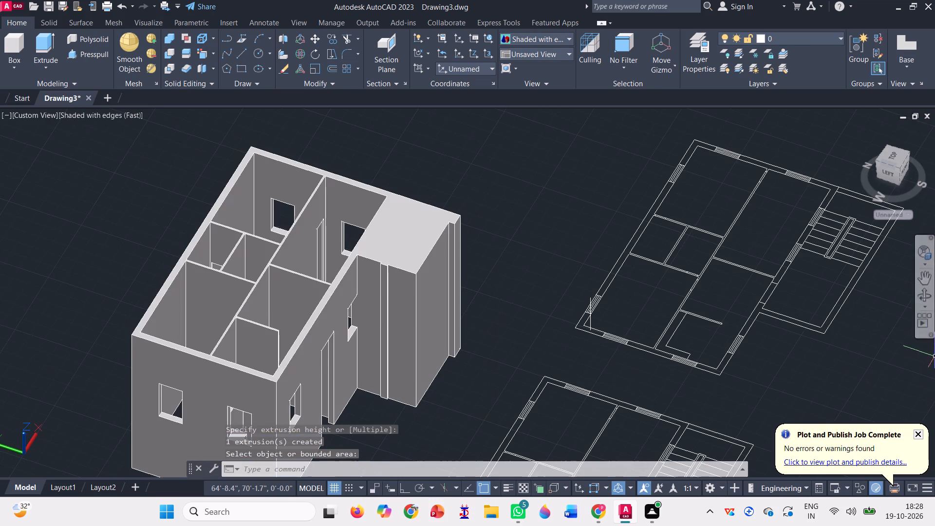
Delete the stray vertical line standing beside the corner window of the neighbouring floor plan.
scroll(598, 308, up, 4)
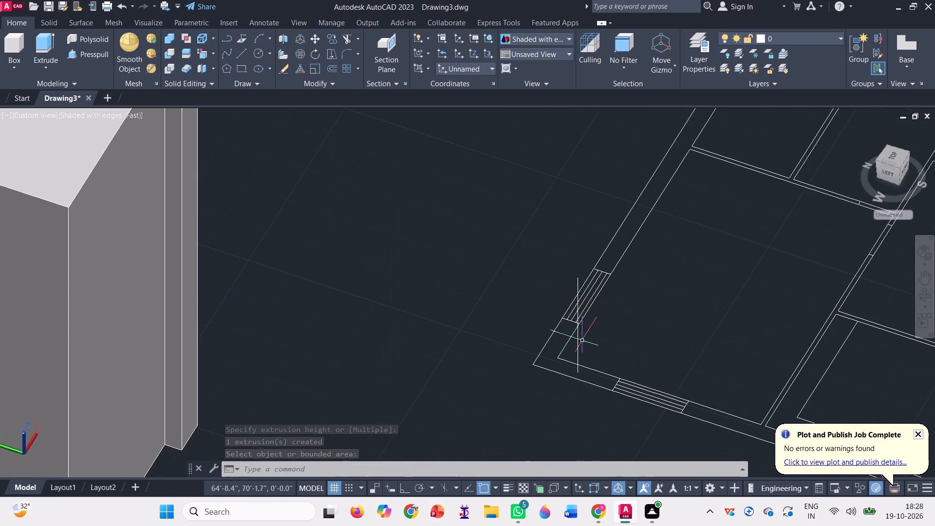
click(578, 347)
key(Delete)
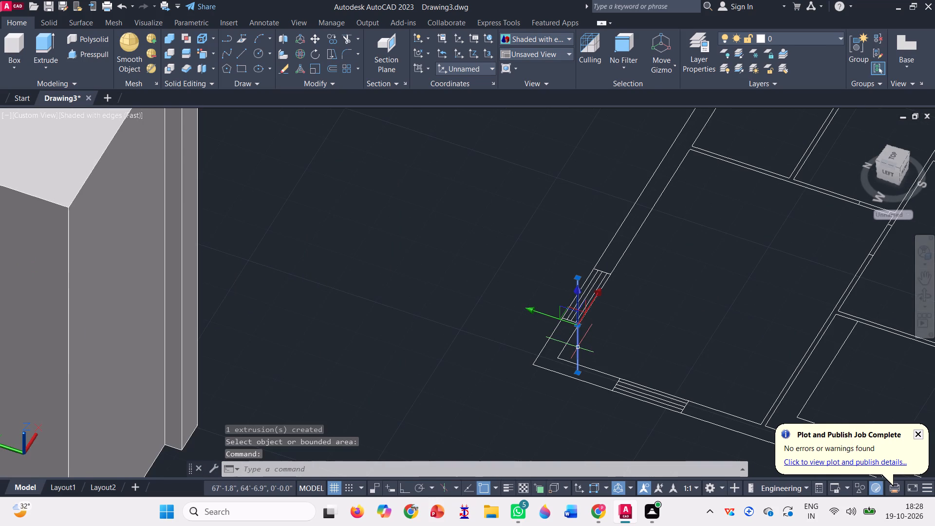
scroll(517, 291, down, 2)
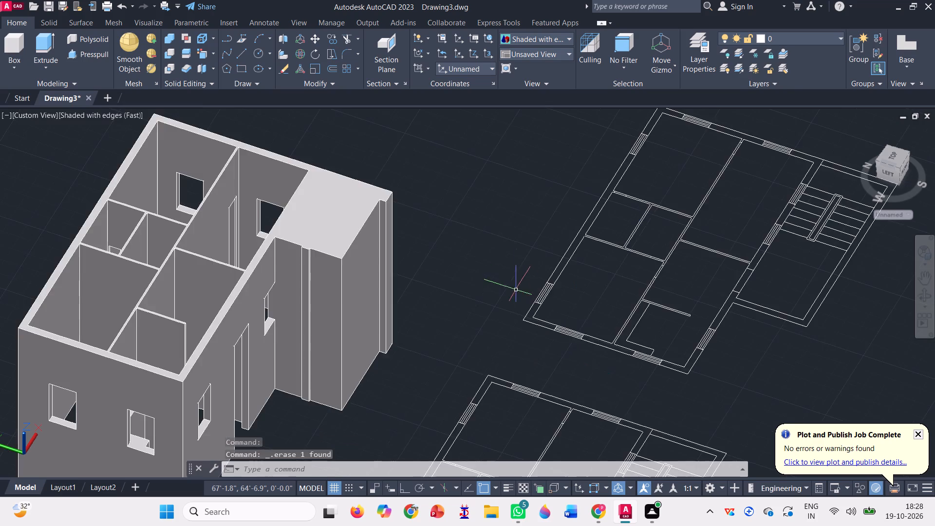
Copy the floor plan's staircase treads and central divider from the stairwell's inner corner onto the top outer corner of the house block's stairwell slab.
scroll(516, 265, down, 2)
scroll(558, 373, up, 2)
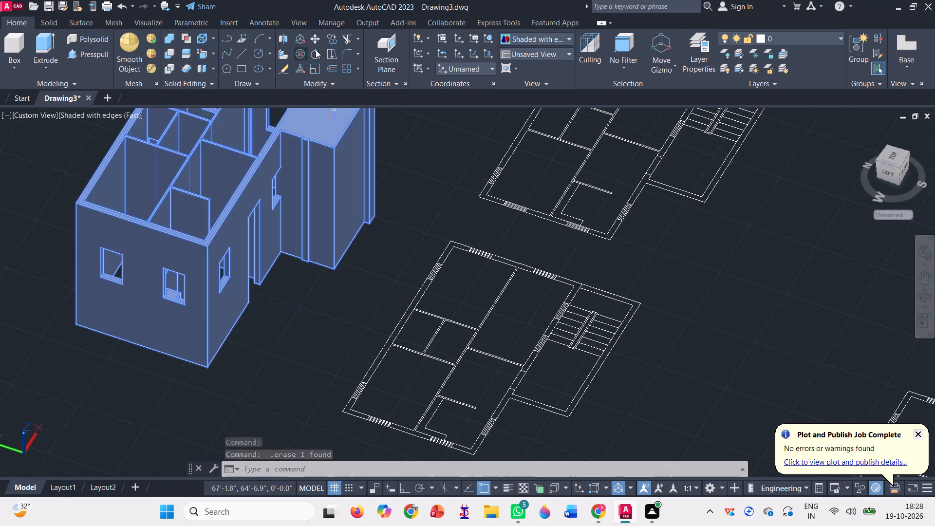
click(330, 39)
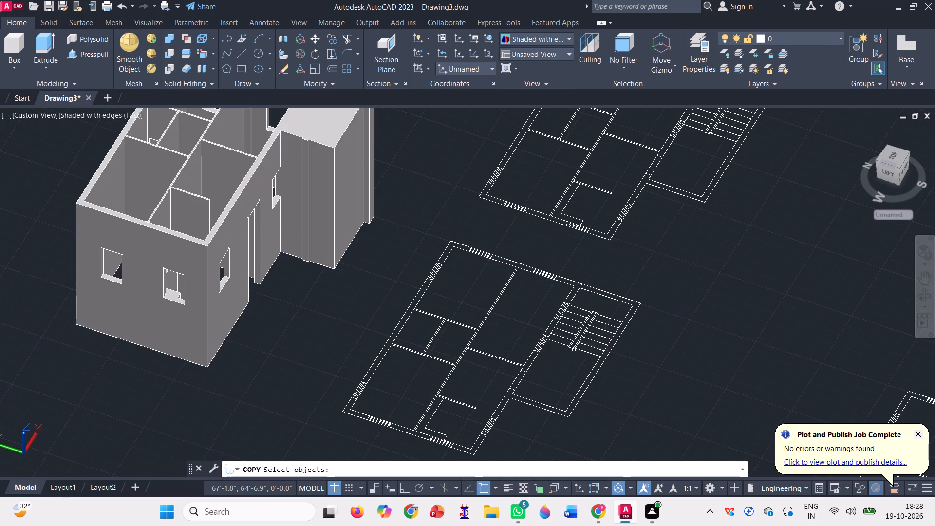
scroll(602, 313, up, 3)
click(569, 438)
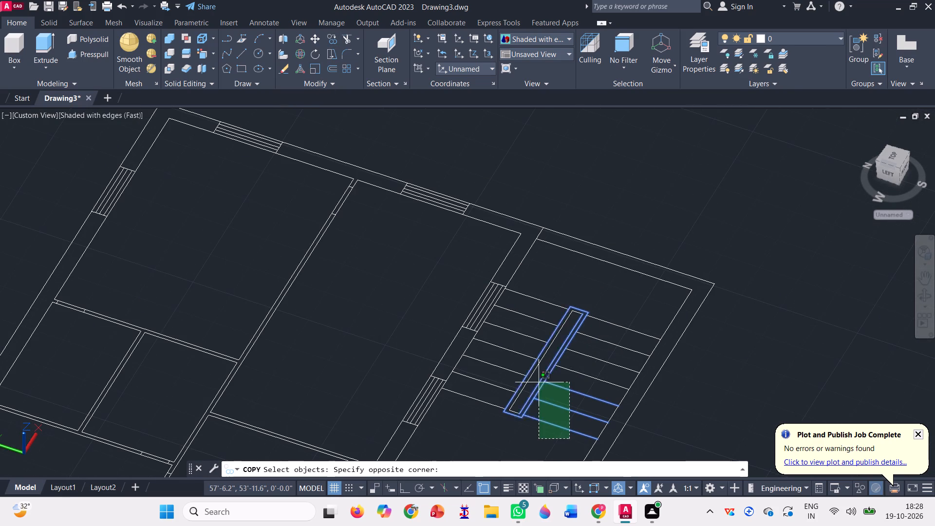
click(532, 291)
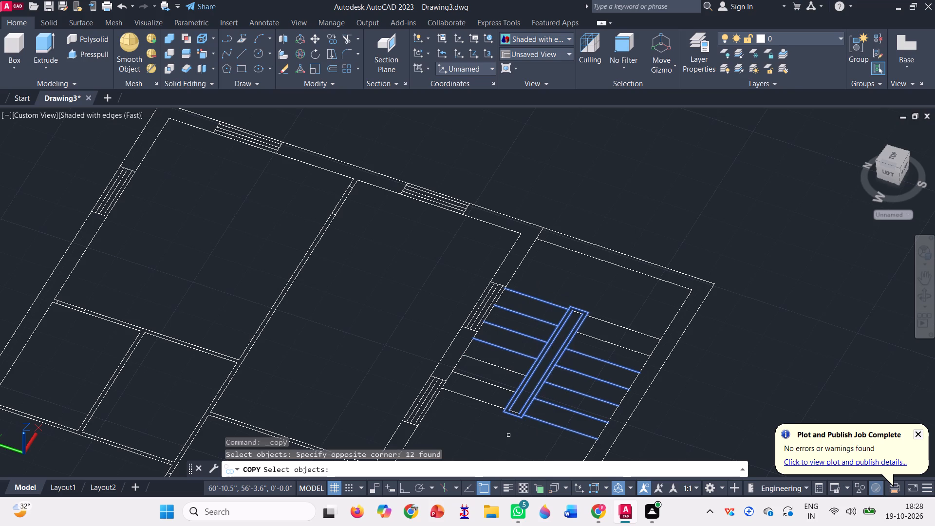
click(510, 435)
click(504, 357)
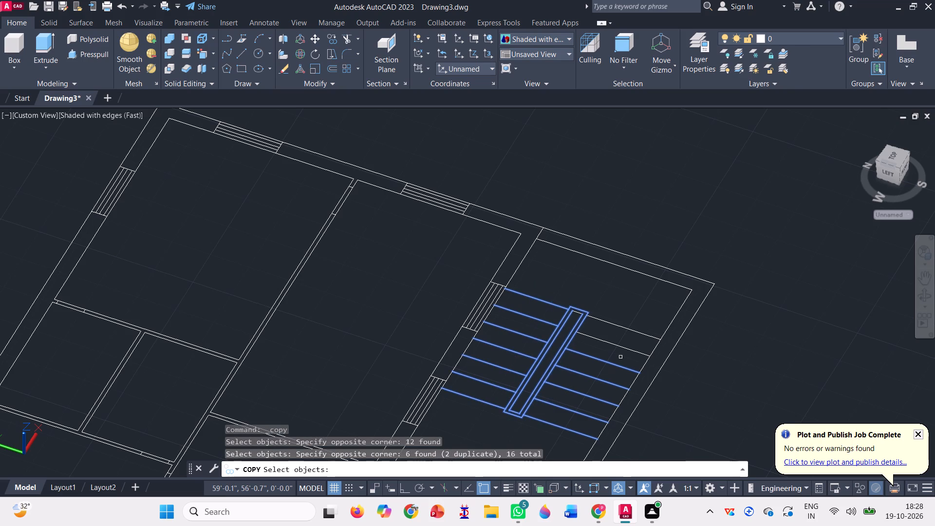
click(620, 357)
click(585, 301)
scroll(578, 317, up, 3)
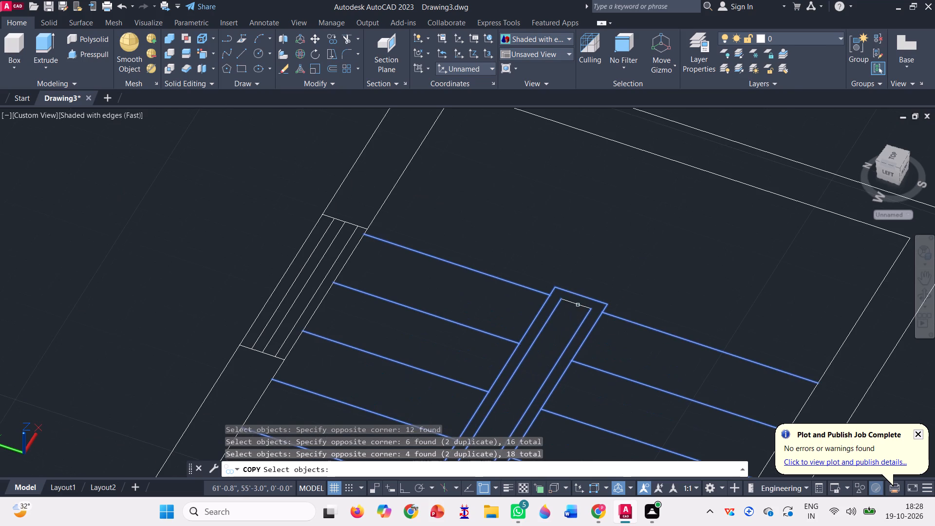
click(578, 303)
scroll(578, 303, down, 2)
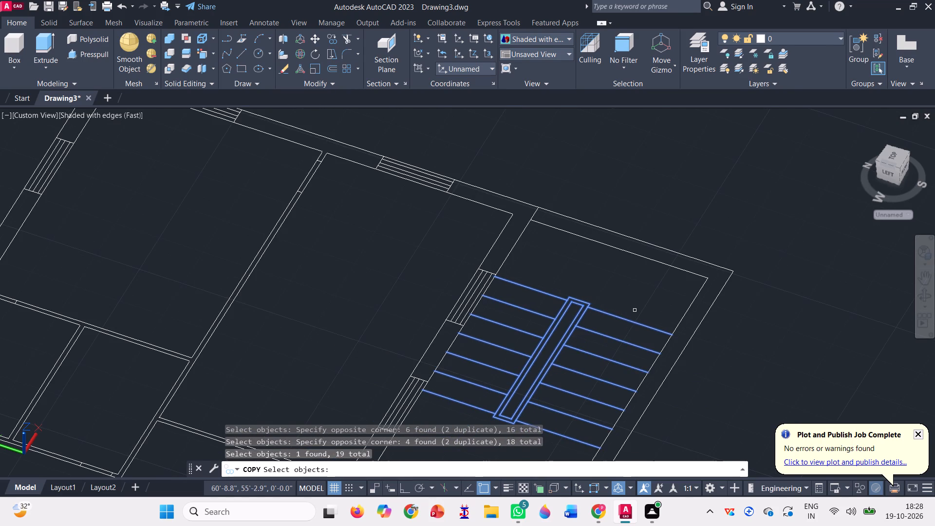
scroll(635, 310, down, 1)
key(space)
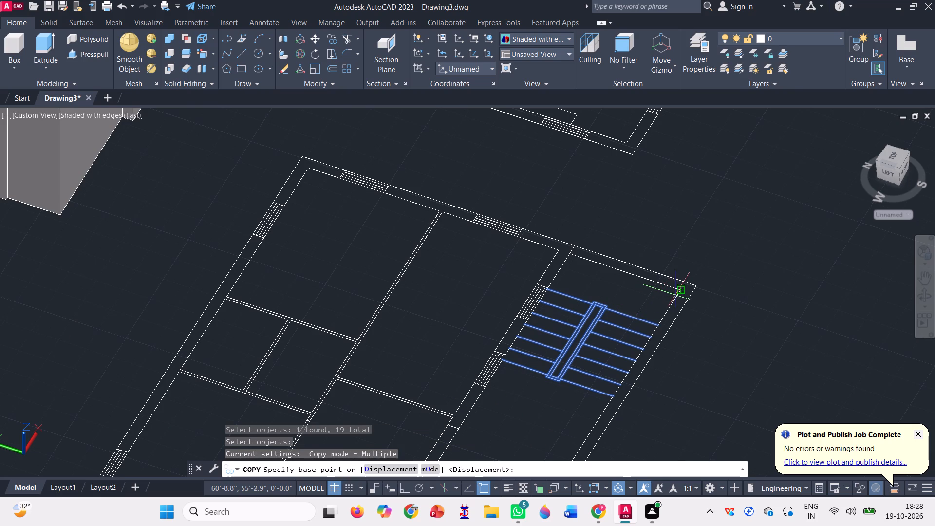
click(680, 286)
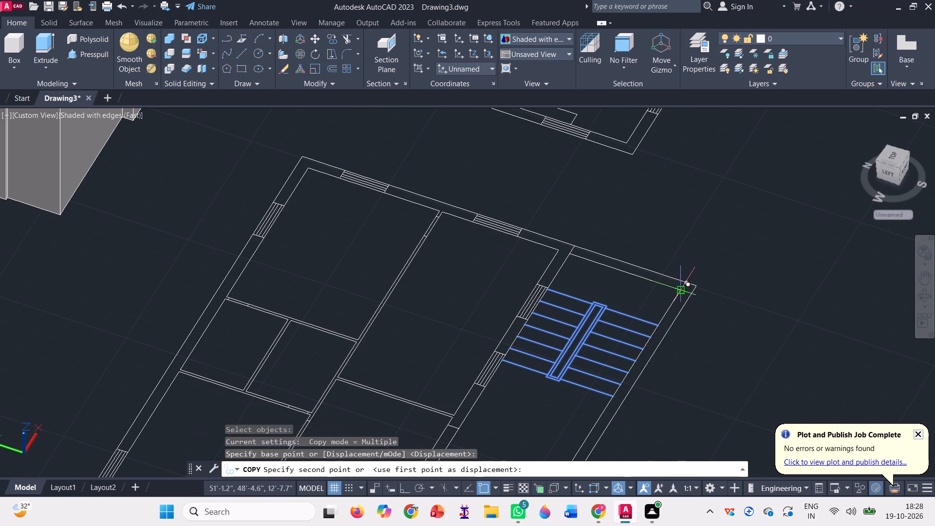
scroll(738, 356, down, 2)
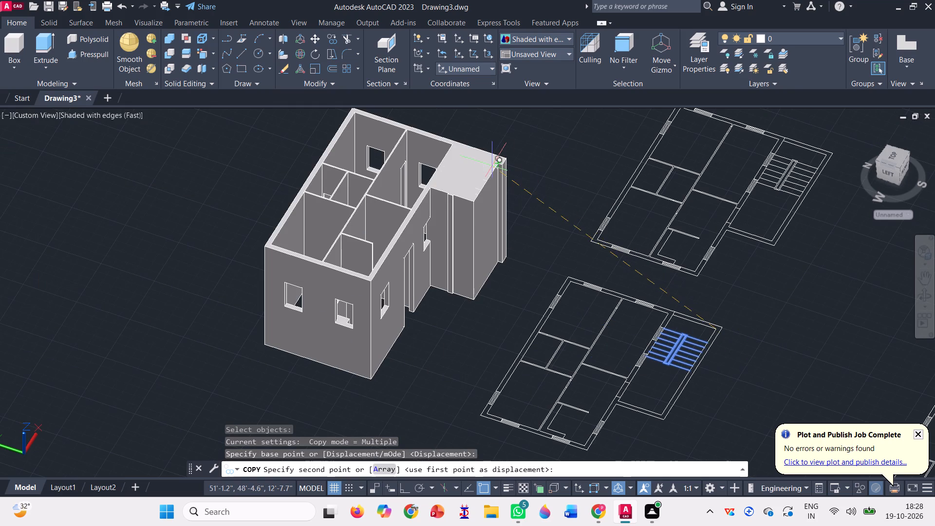
scroll(492, 165, up, 4)
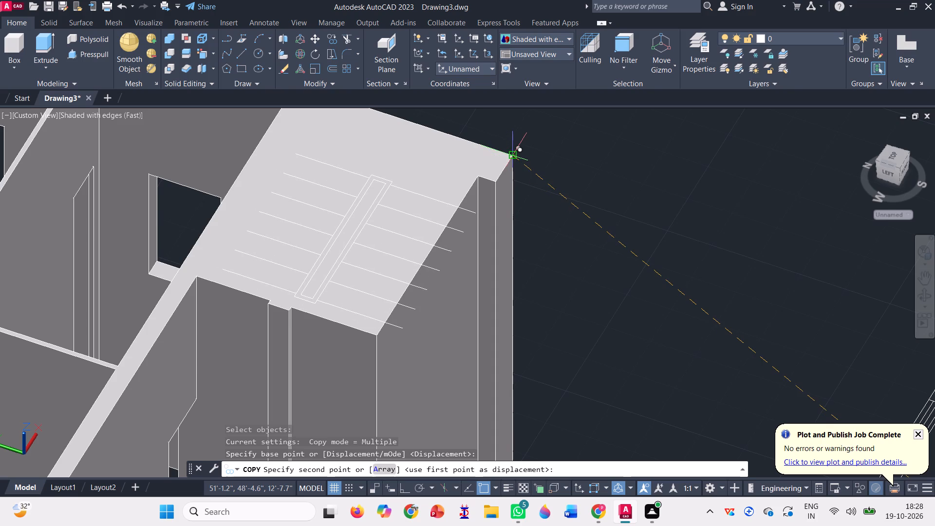
scroll(505, 189, down, 1)
scroll(488, 156, up, 2)
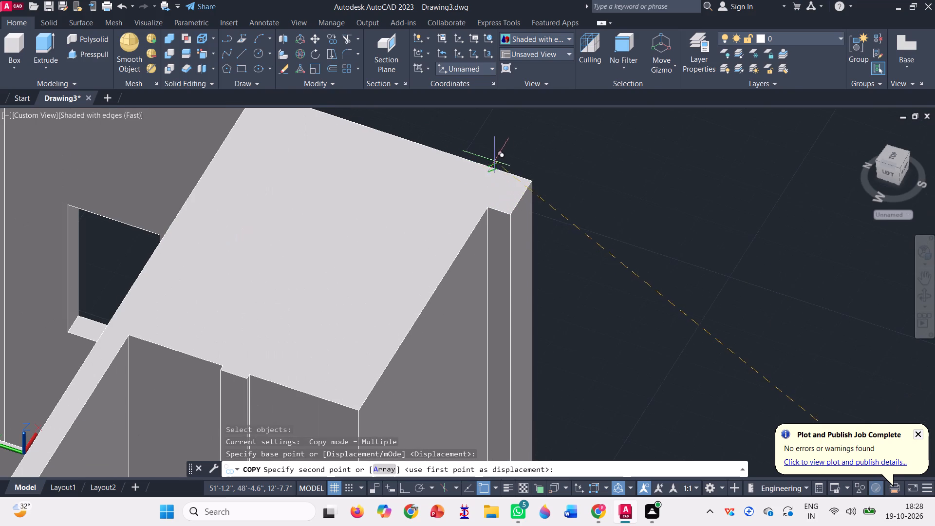
click(531, 182)
scroll(474, 180, down, 2)
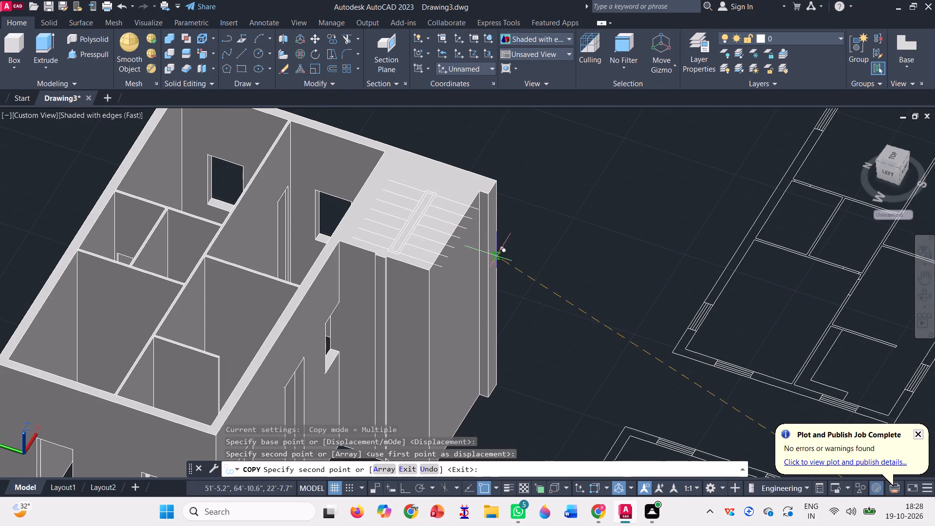
Undo the staircase layout copy just placed on the house block's stairwell slab.
key(Escape)
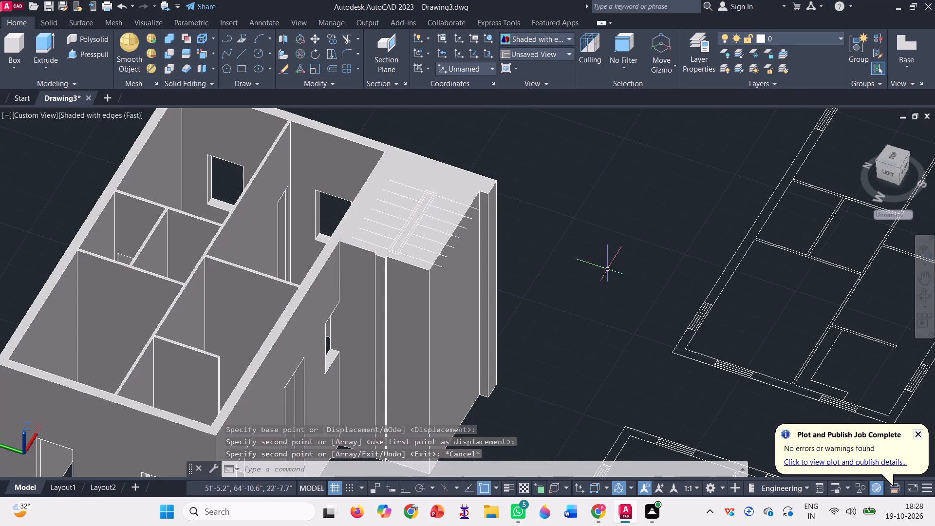
key(ctrl+z)
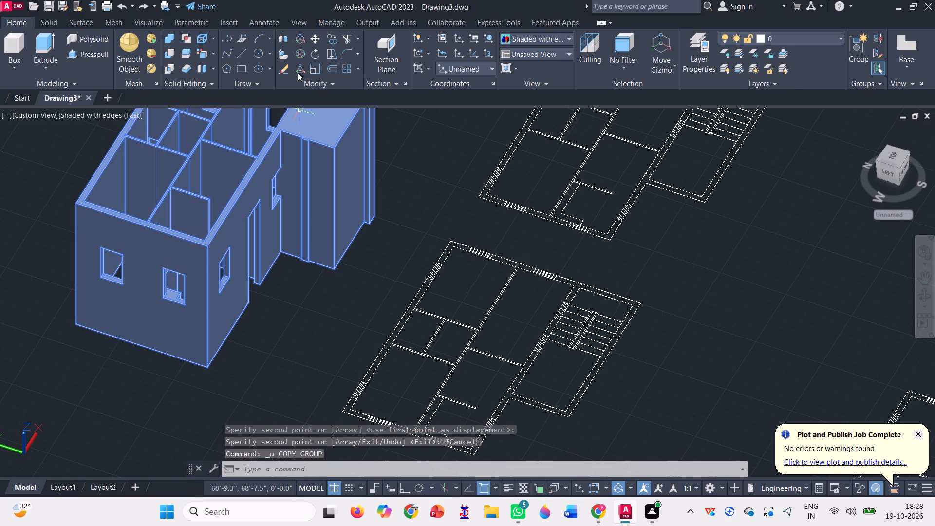
Copy the floor plan's staircase treads and central divider from the divider's near outer corner onto the pier corner at the stairwell slab's front edge.
click(330, 37)
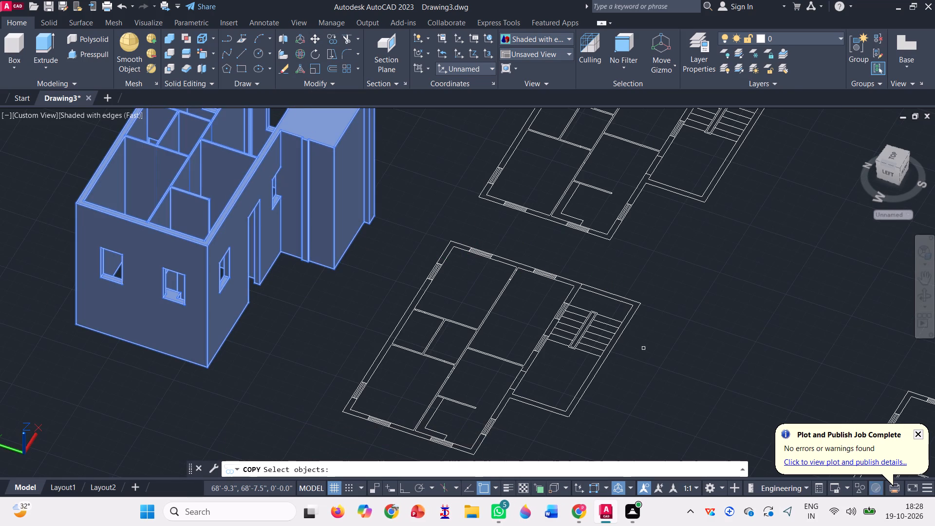
scroll(583, 327, up, 3)
click(604, 425)
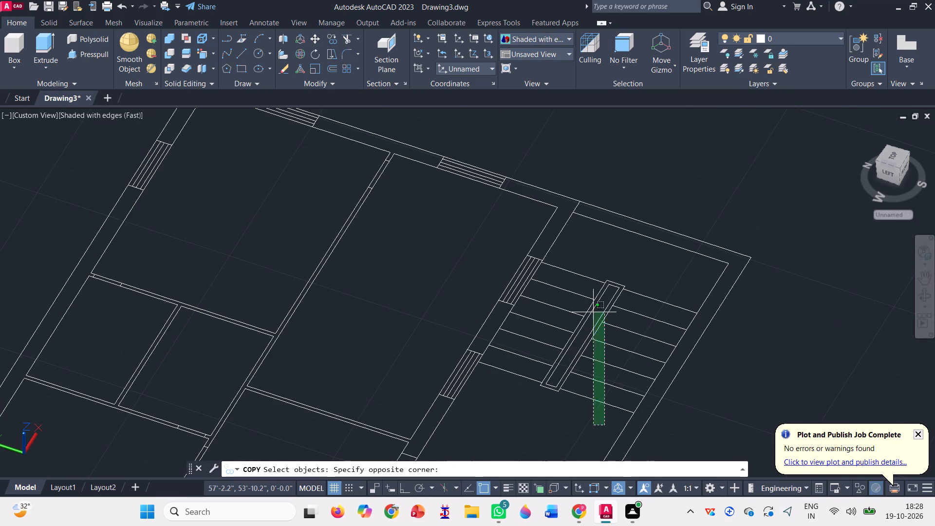
click(574, 272)
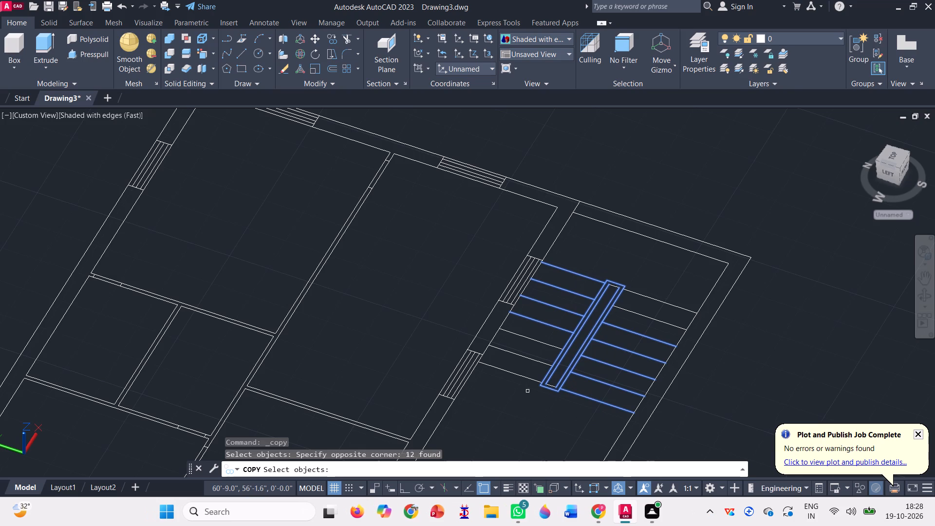
click(532, 414)
click(557, 331)
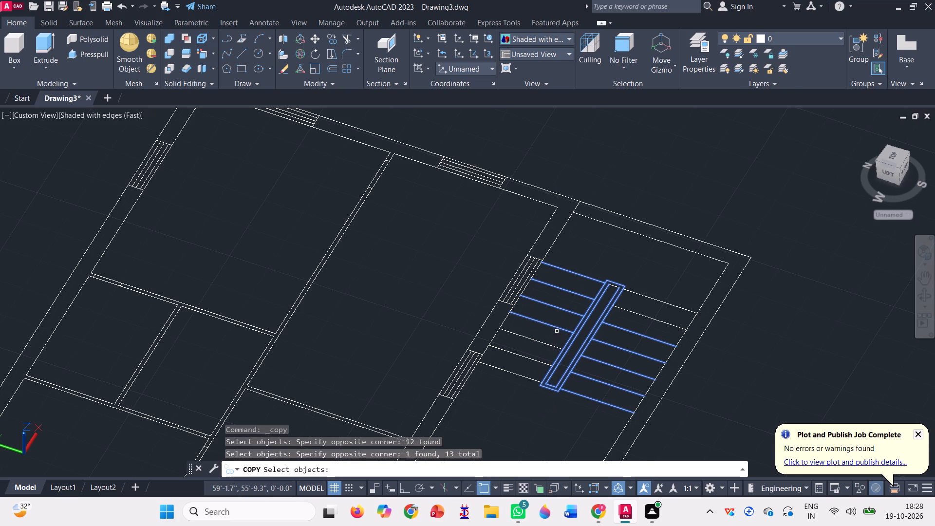
click(559, 418)
click(534, 332)
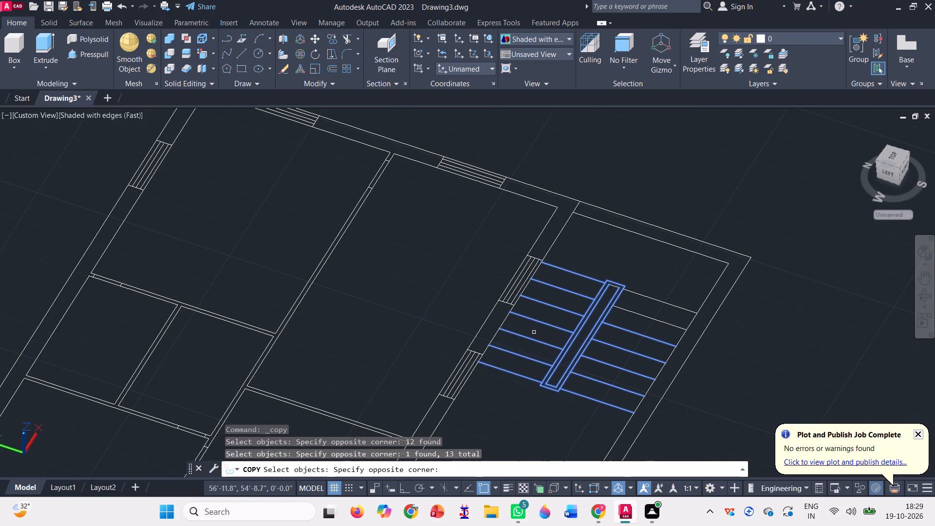
click(642, 327)
click(593, 259)
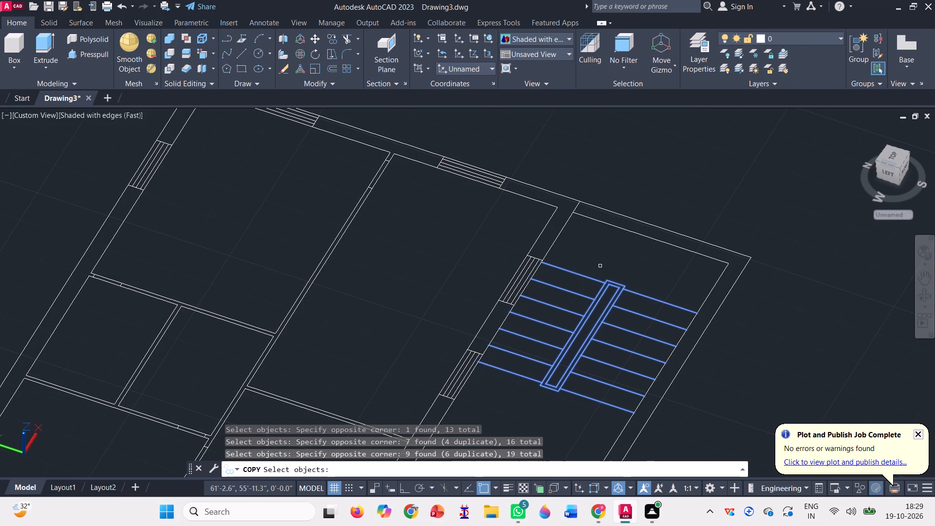
key(space)
scroll(603, 269, down, 2)
scroll(591, 311, up, 7)
scroll(539, 334, up, 2)
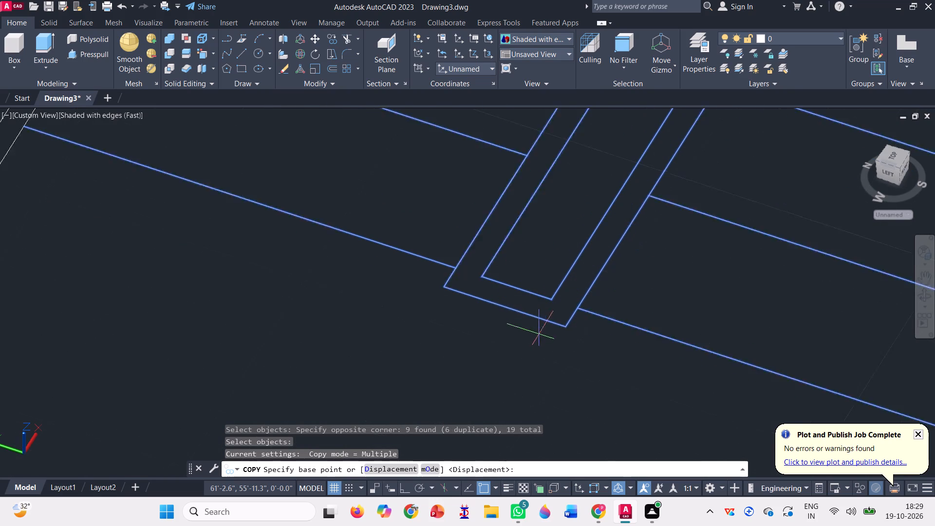
scroll(539, 332, up, 2)
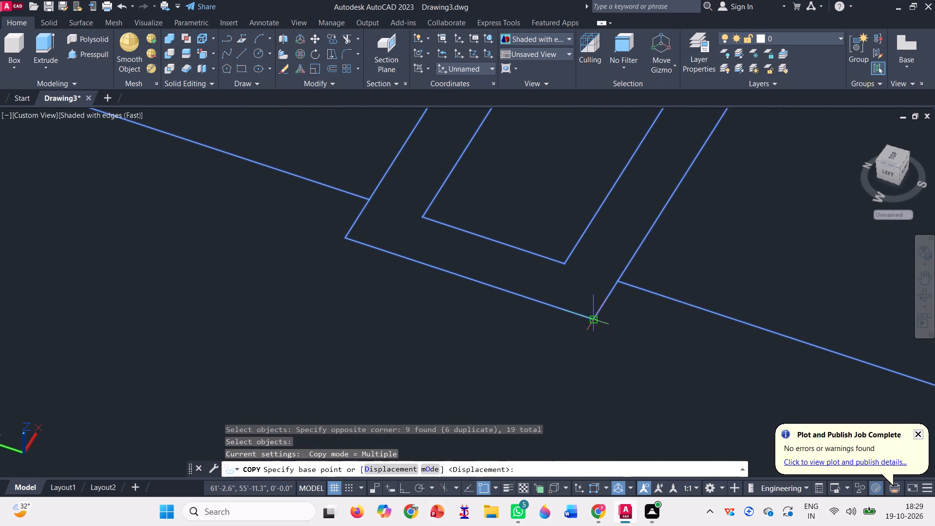
click(595, 317)
scroll(675, 358, down, 9)
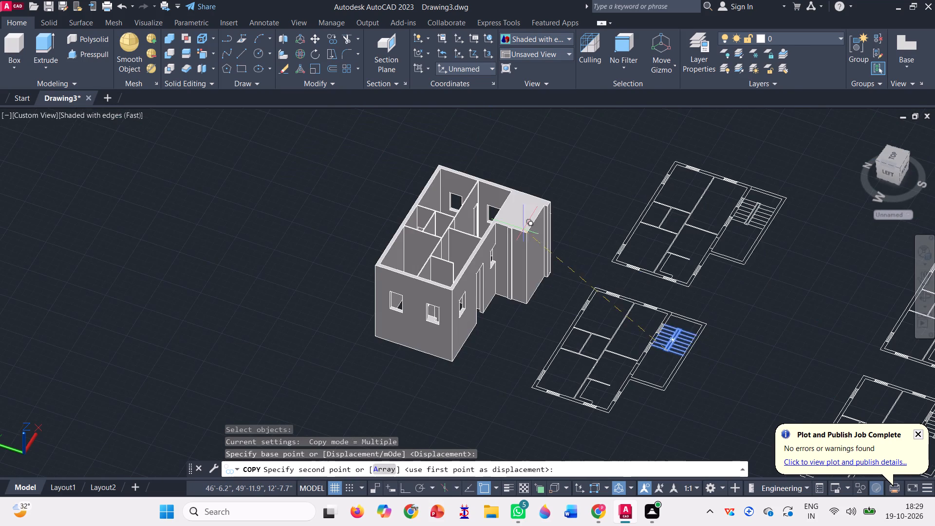
scroll(509, 219, up, 8)
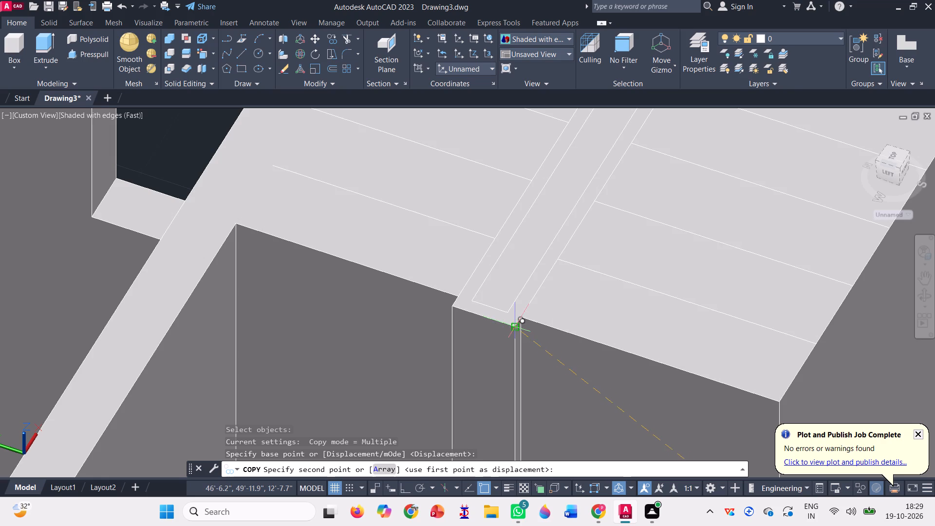
click(513, 330)
scroll(491, 351, down, 4)
scroll(478, 287, down, 2)
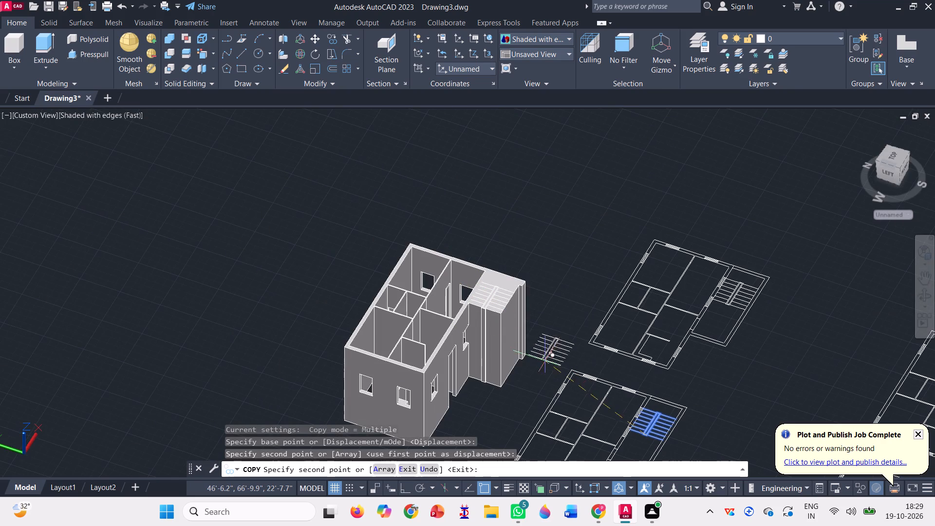
key(space)
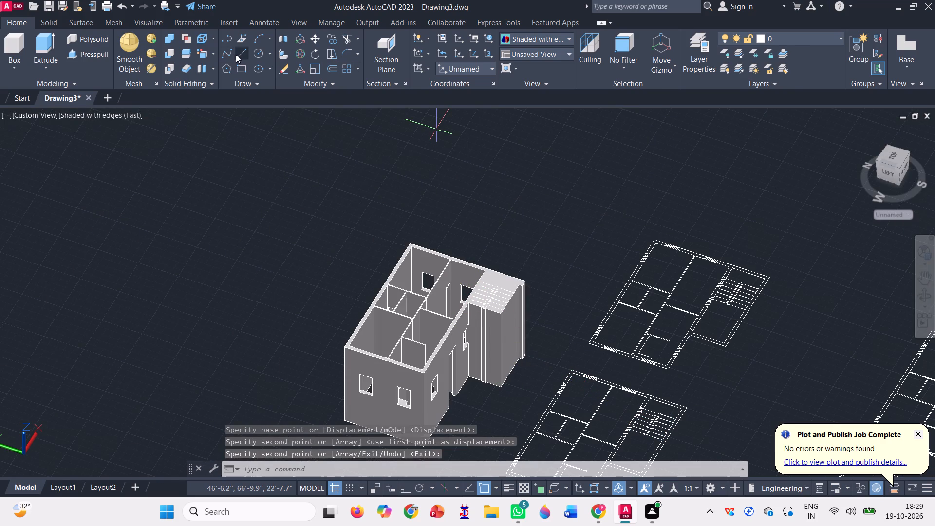
Draw a vertical line, with Ortho on, from the frontmost tread's outer end on the slab edge down to the stairwell block's base edge.
click(236, 55)
scroll(532, 385, up, 3)
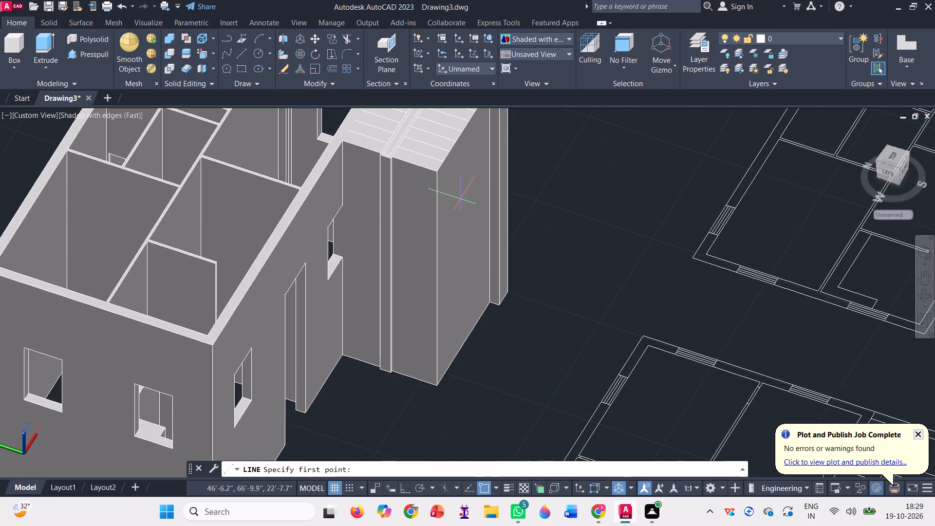
scroll(452, 138, up, 3)
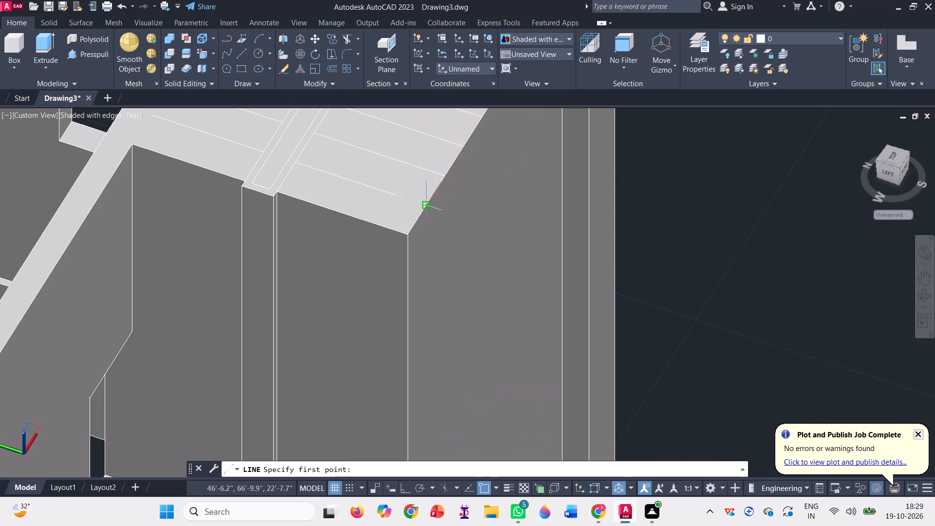
click(429, 205)
scroll(437, 182, down, 2)
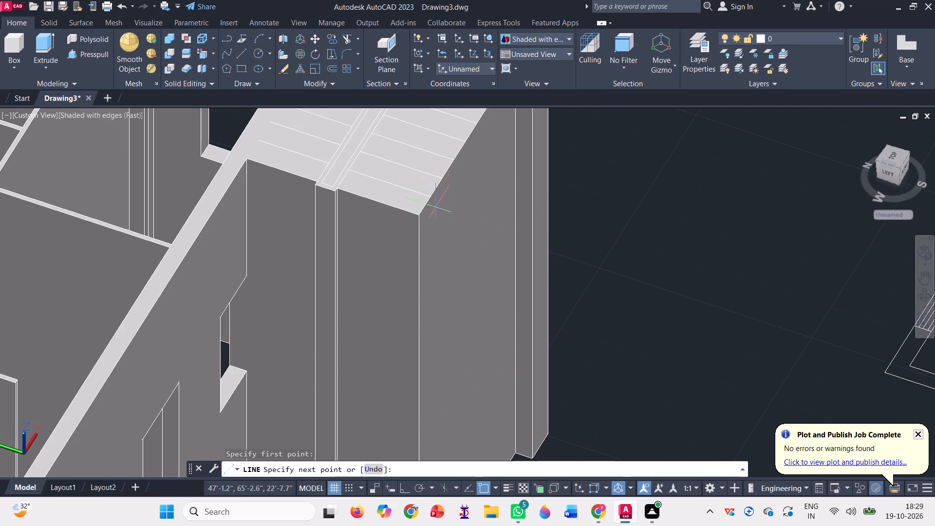
scroll(432, 192, down, 2)
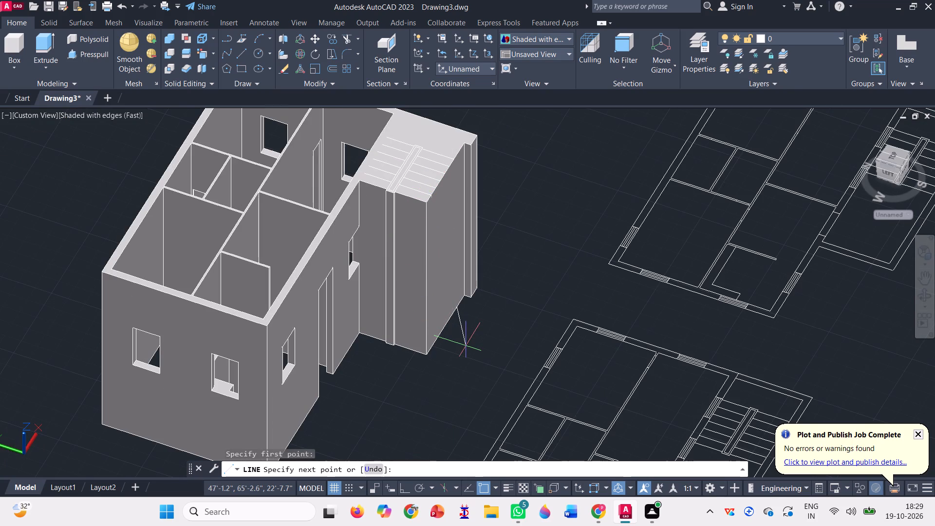
key(F8)
scroll(436, 349, up, 4)
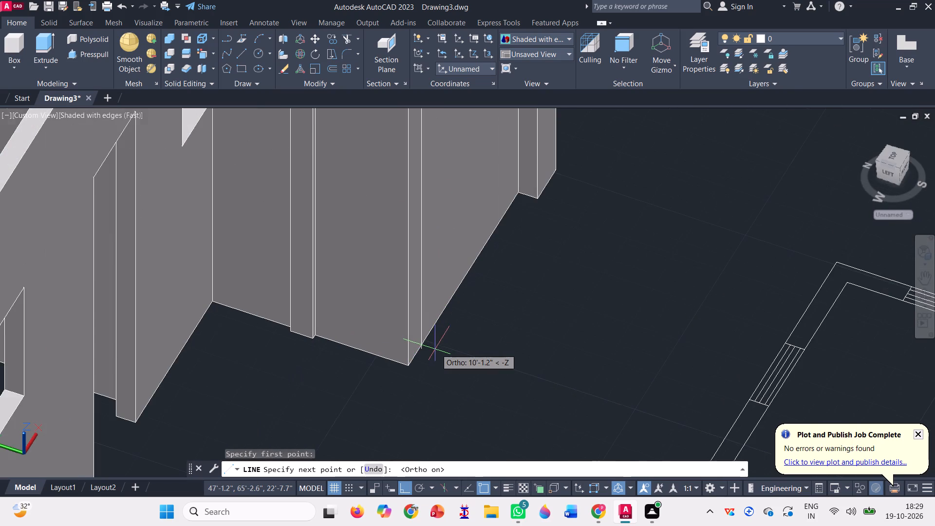
scroll(434, 349, up, 4)
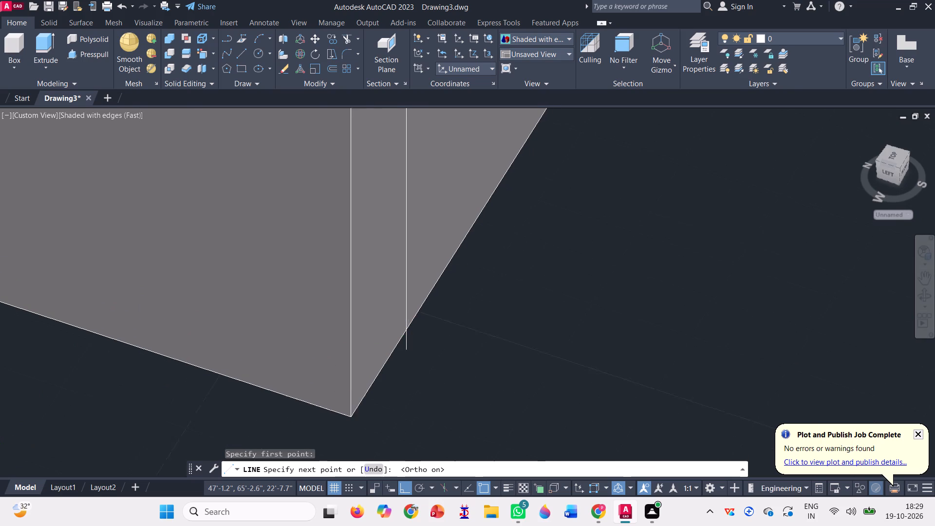
click(404, 323)
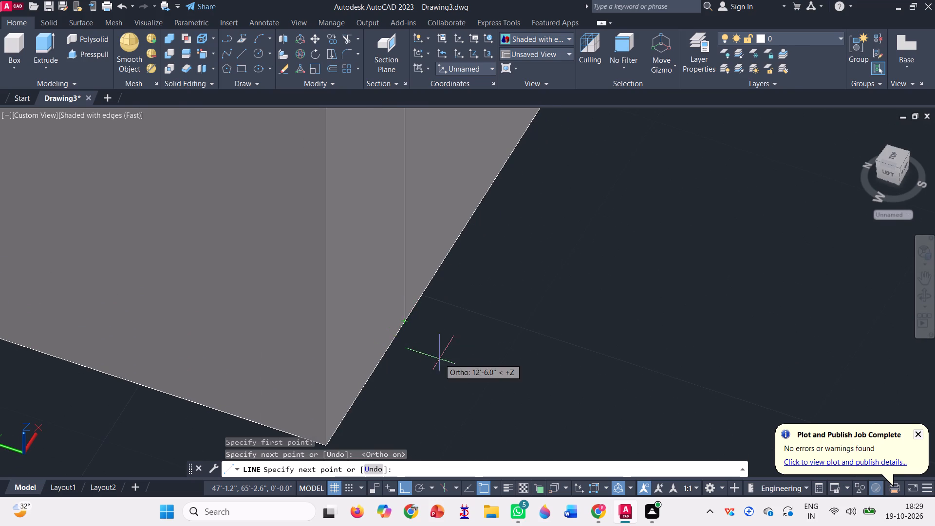
scroll(439, 358, down, 8)
key(space)
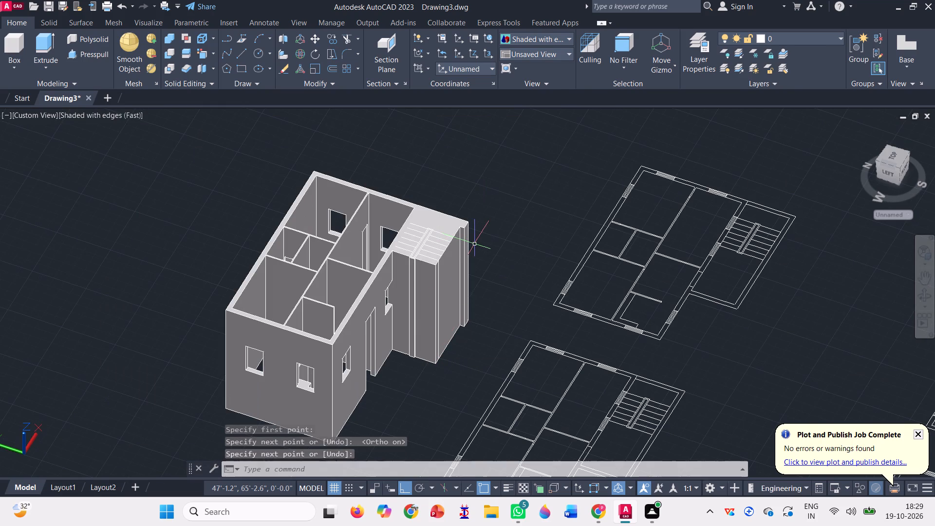
Copy the vertical line from its top endpoint to the outer ends of the other five treads along the stairwell slab's side edge.
click(335, 40)
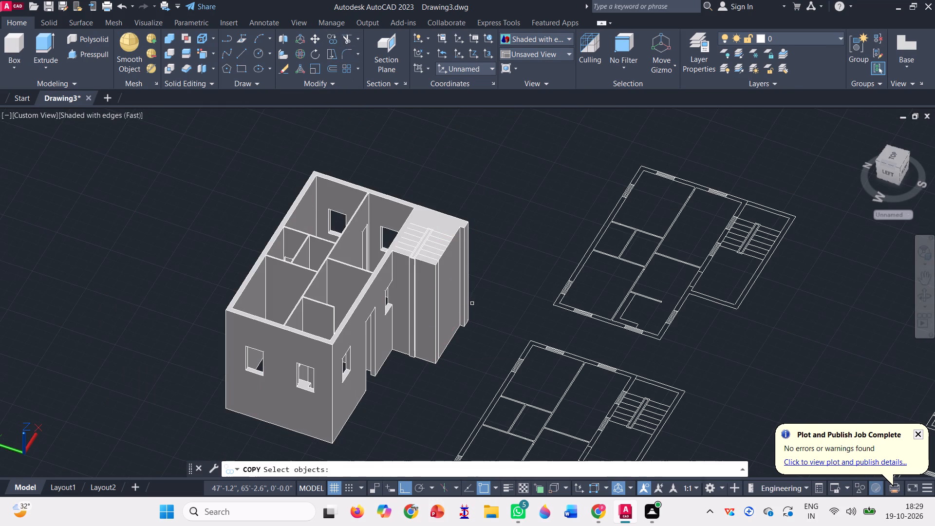
scroll(418, 250, up, 4)
scroll(513, 339, up, 3)
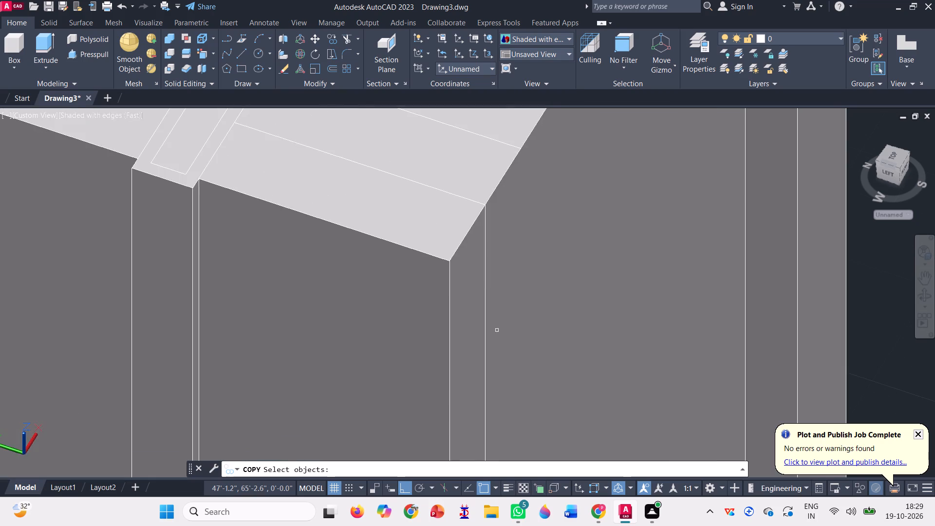
click(485, 322)
key(space)
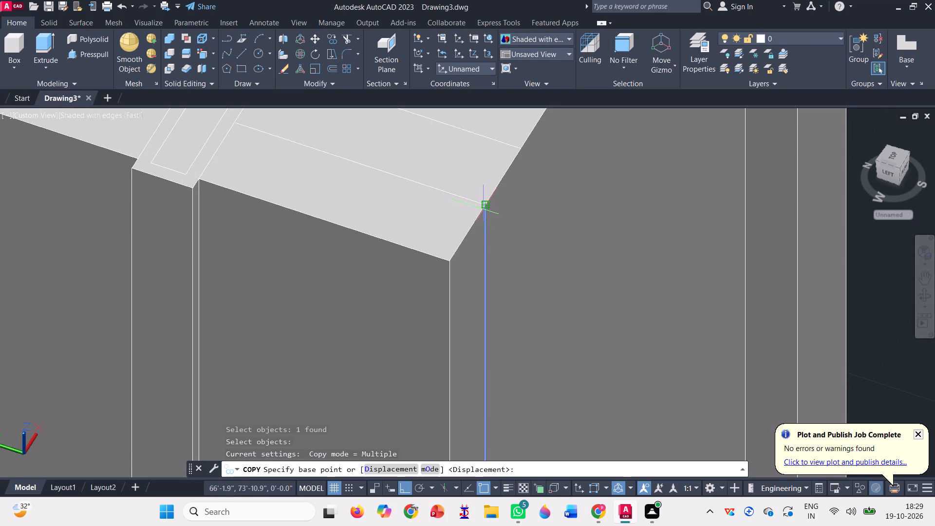
click(486, 206)
scroll(432, 306, down, 2)
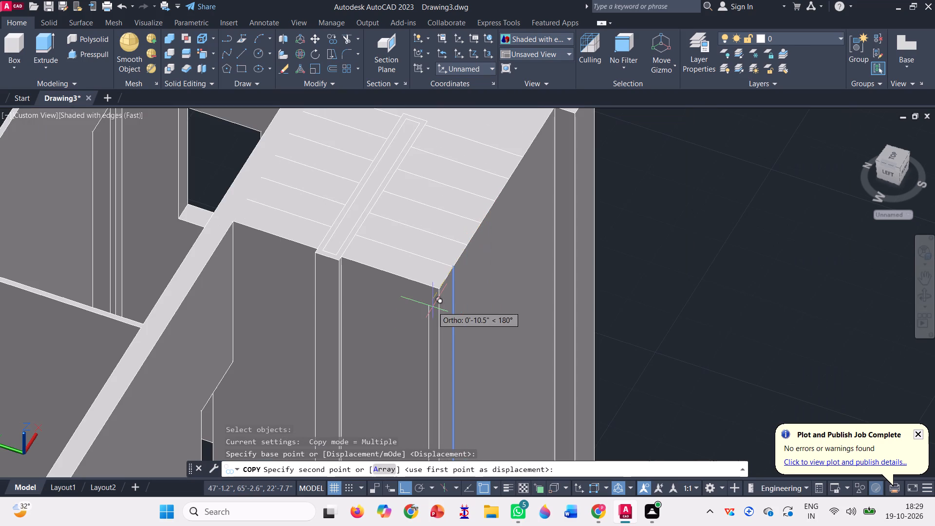
scroll(508, 147, up, 3)
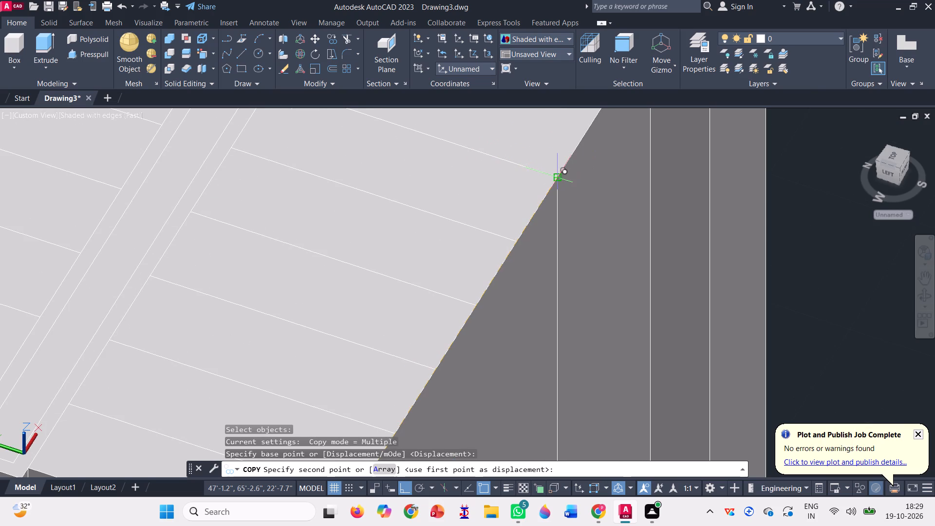
click(556, 180)
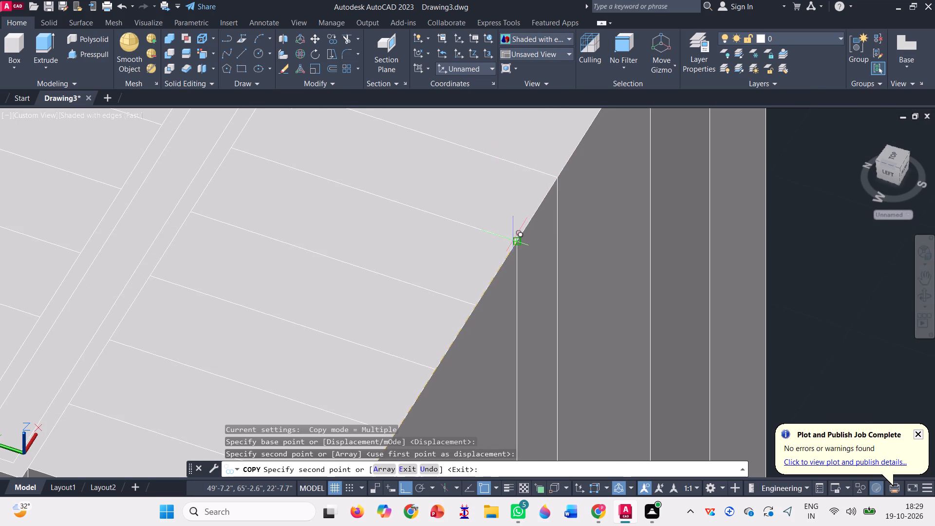
click(513, 240)
scroll(511, 209, down, 1)
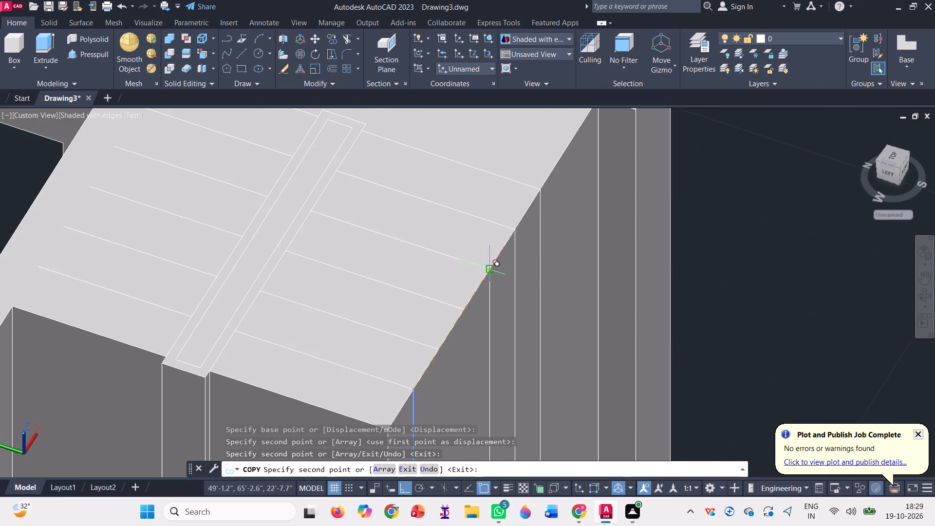
click(492, 269)
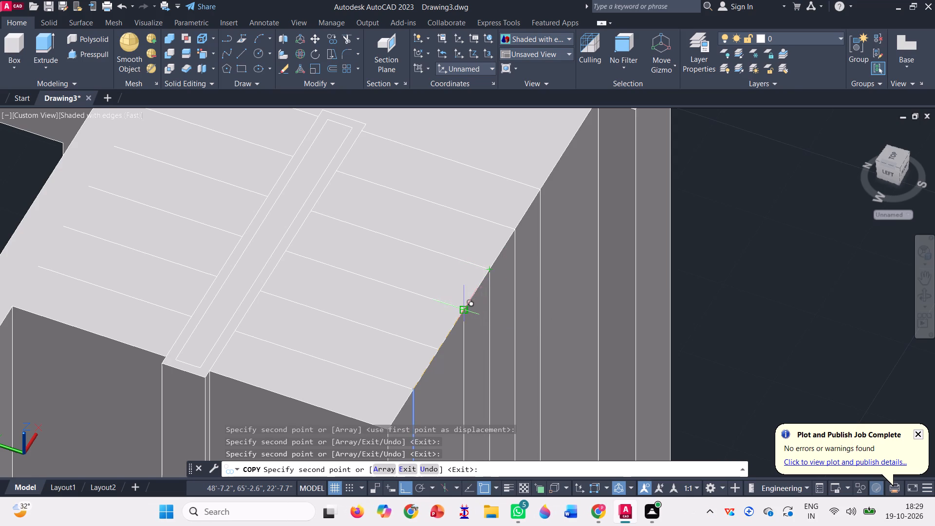
click(465, 307)
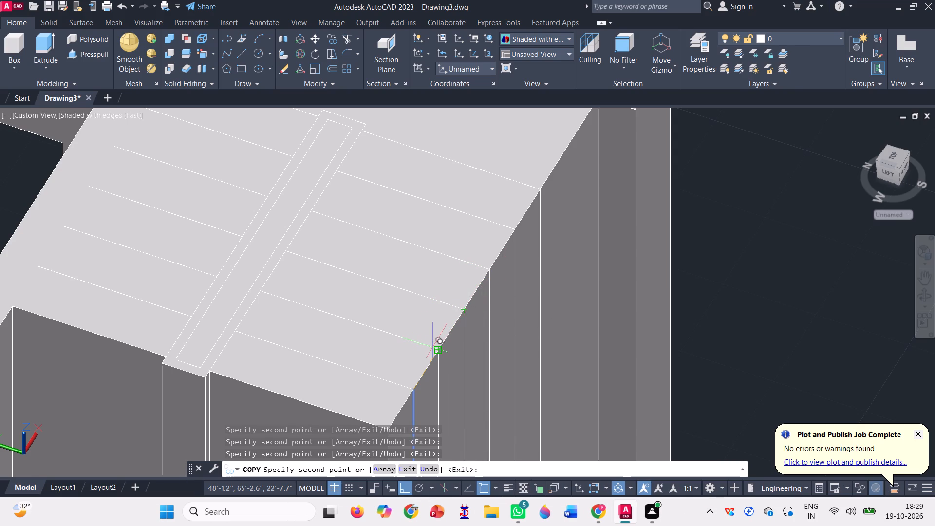
click(435, 349)
scroll(352, 294, down, 4)
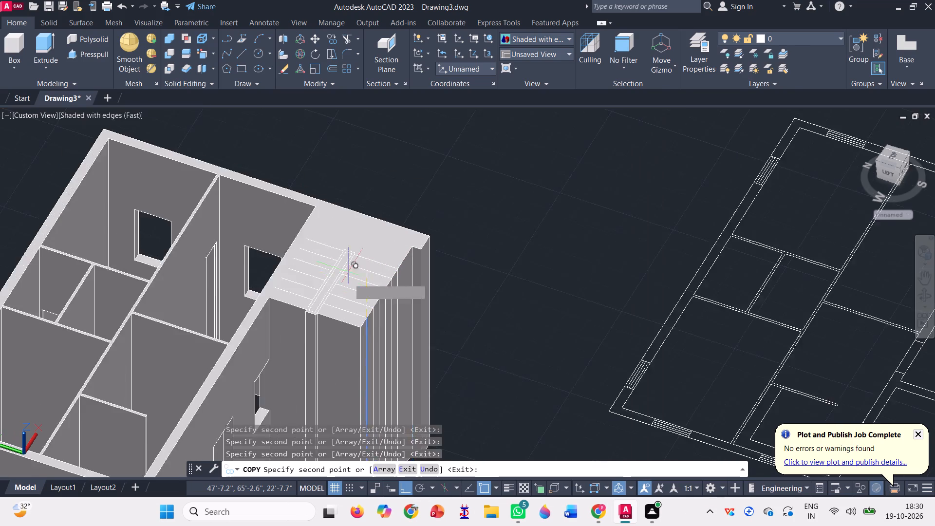
scroll(347, 270, down, 1)
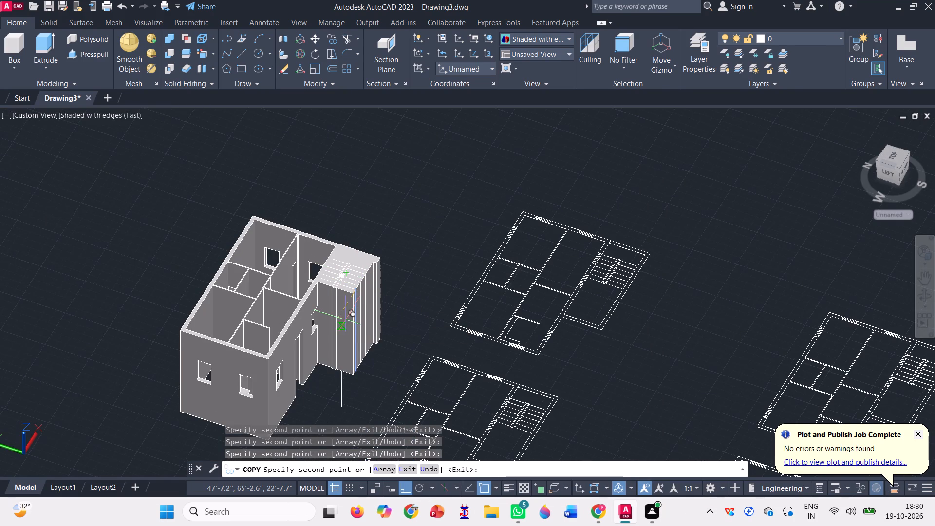
key(space)
scroll(354, 337, up, 3)
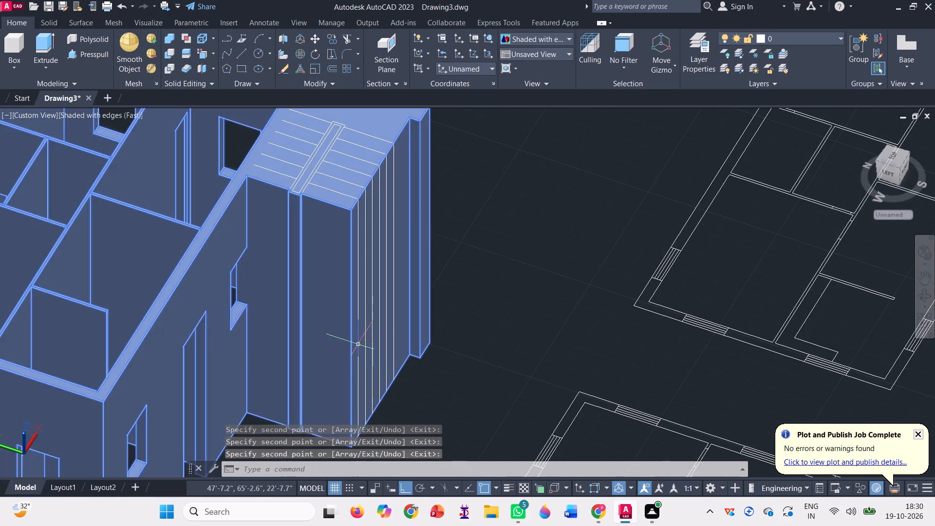
scroll(359, 323, down, 1)
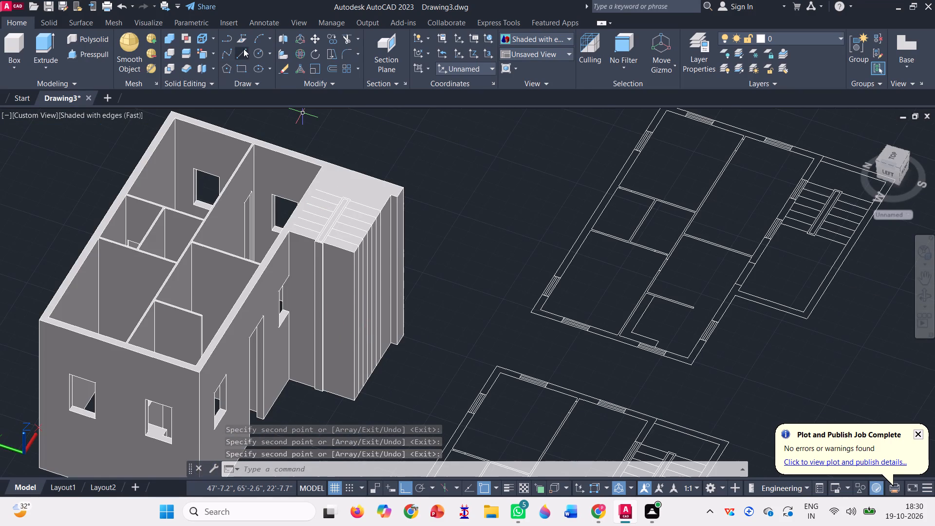
Draw a line from the stairwell block's front base corner 5' straight up, continuing level along the side face to the far recess edge.
click(243, 49)
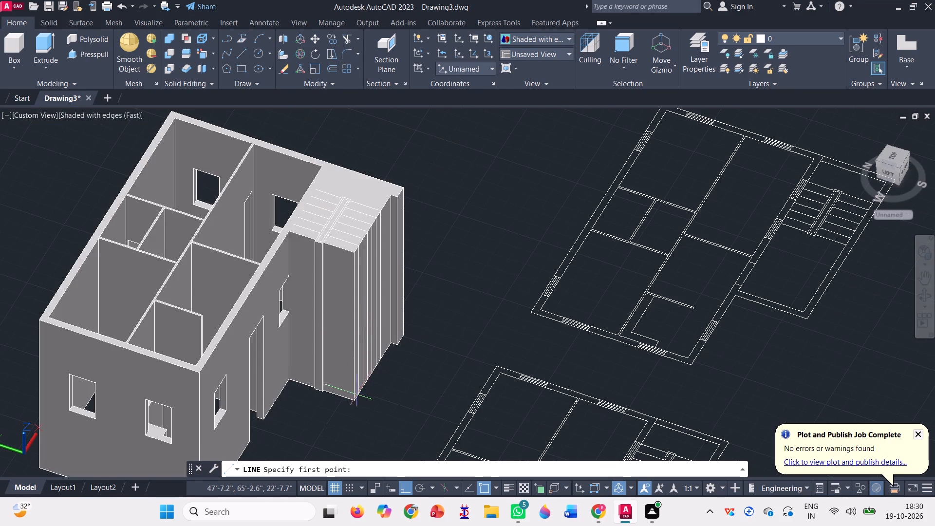
scroll(354, 398, up, 3)
click(356, 404)
scroll(374, 417, down, 3)
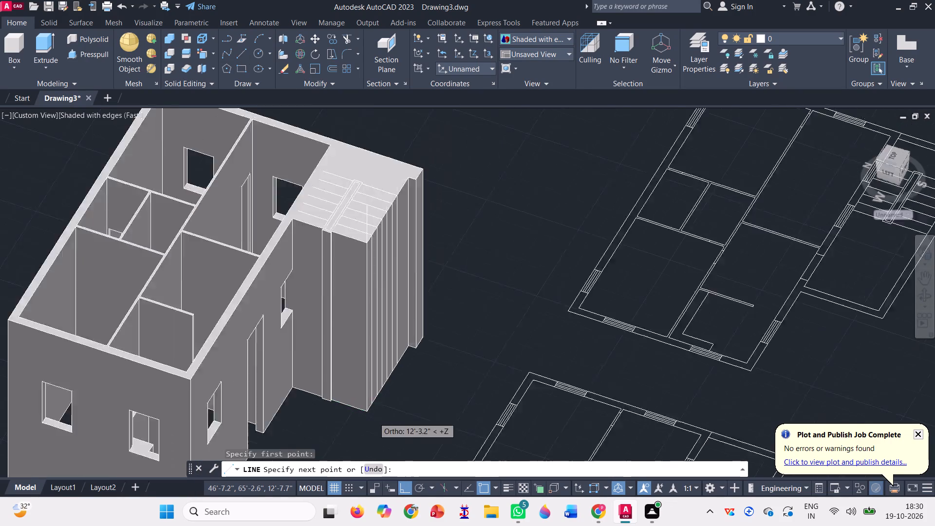
text(5')
key(Return)
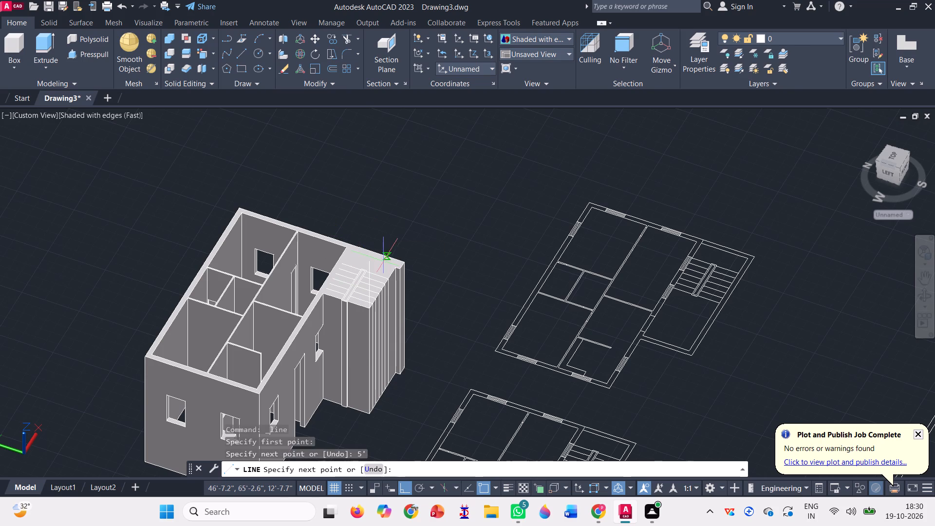
scroll(374, 350, up, 3)
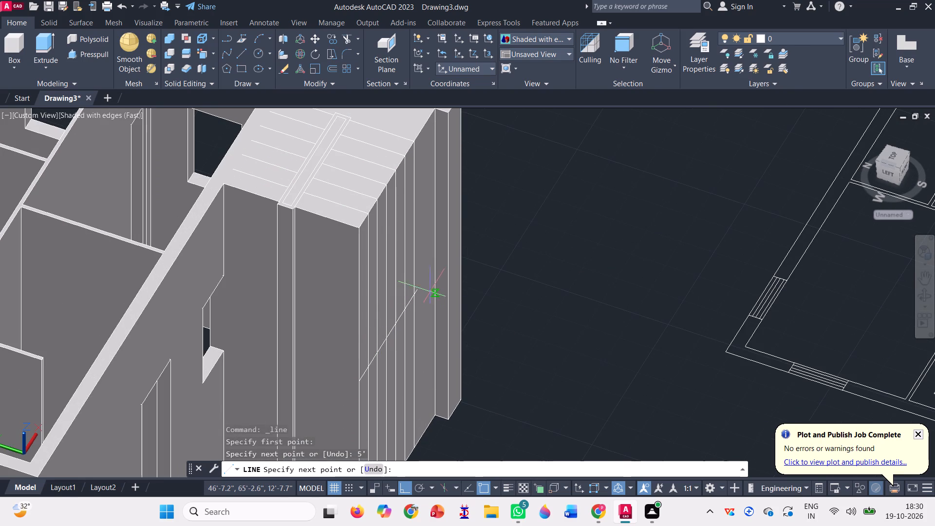
click(436, 265)
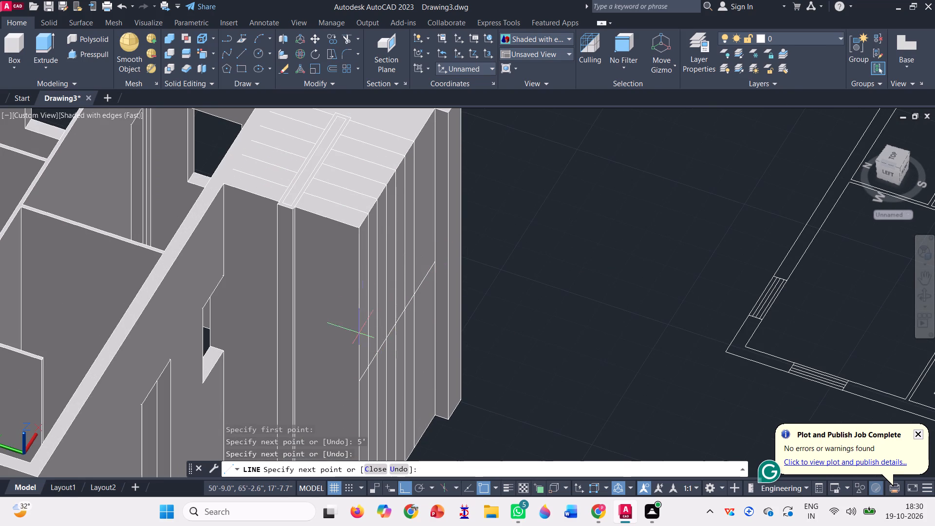
key(space)
scroll(355, 228, down, 2)
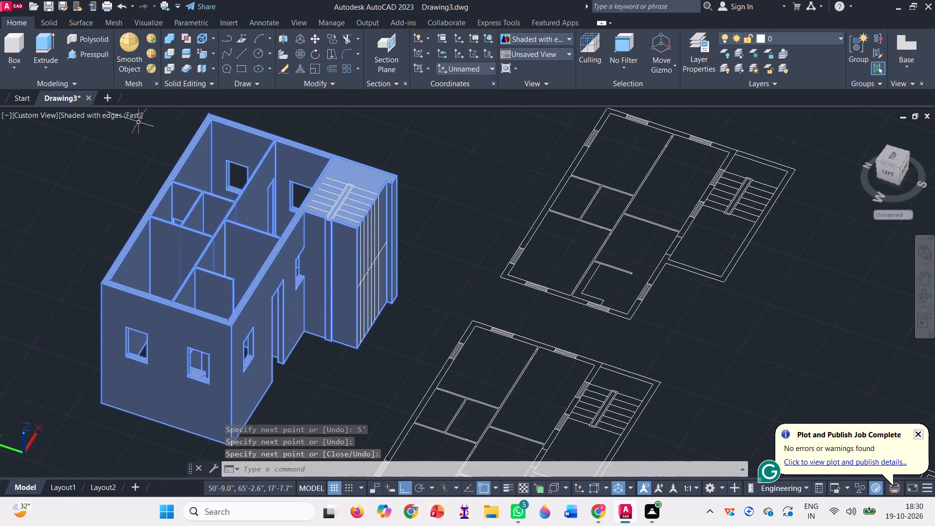
Draw the first step profile at the same base corner: a riser about 6.4" high and a level tread about 6" long to the first vertical line.
click(242, 52)
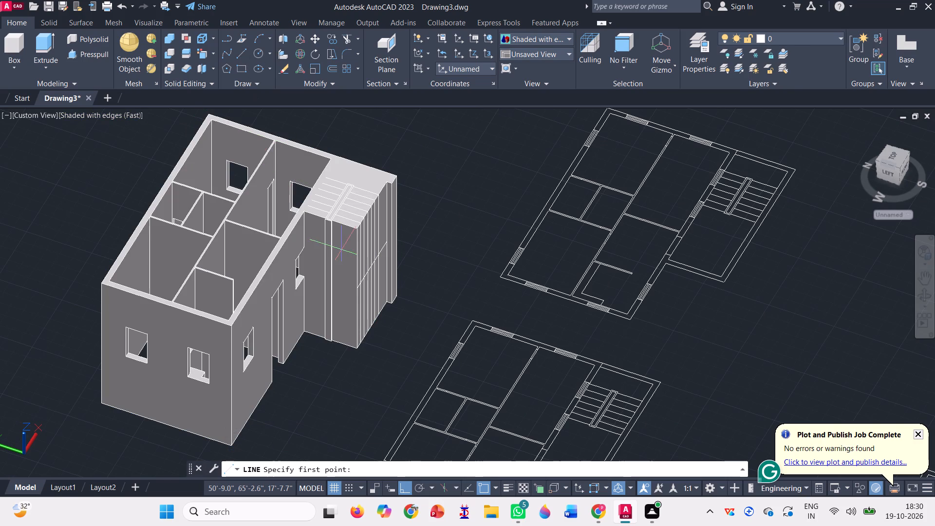
scroll(350, 342, up, 4)
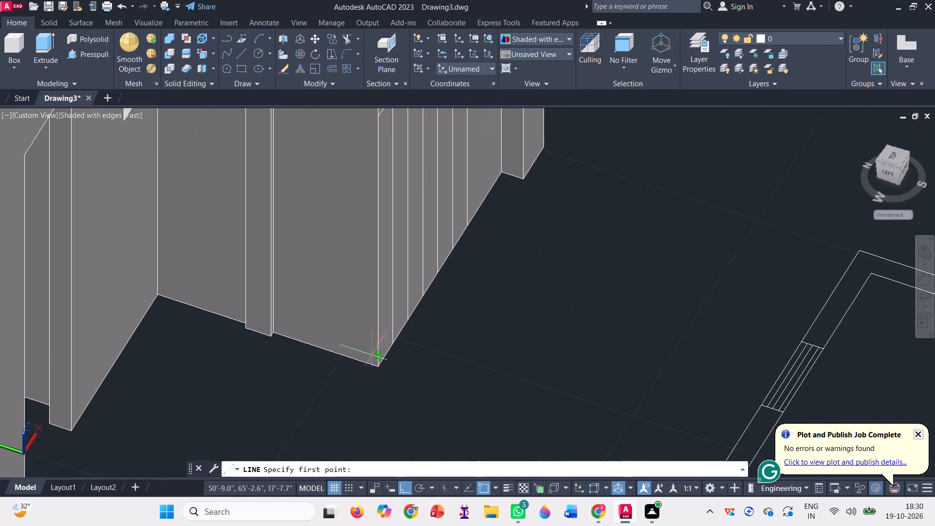
scroll(314, 379, down, 2)
scroll(375, 284, up, 3)
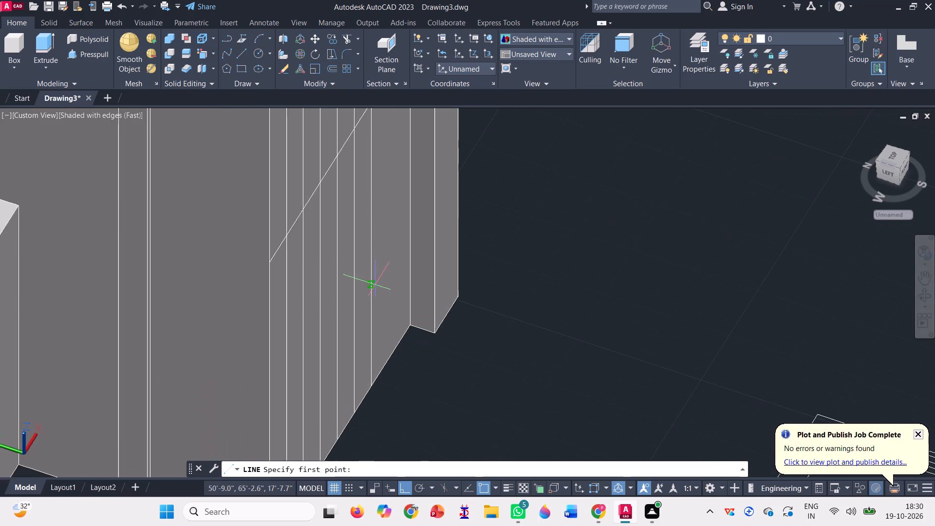
scroll(373, 233, down, 1)
scroll(371, 143, up, 3)
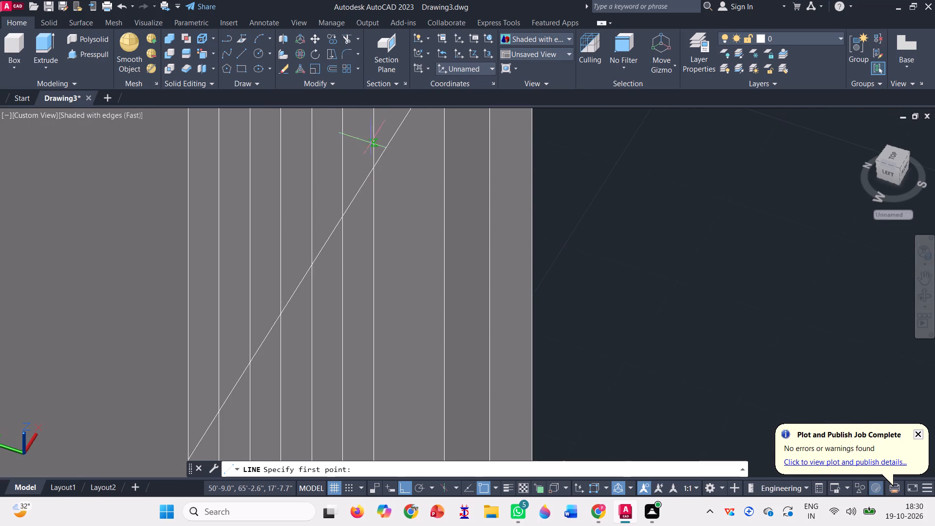
scroll(378, 158, down, 2)
scroll(303, 367, down, 1)
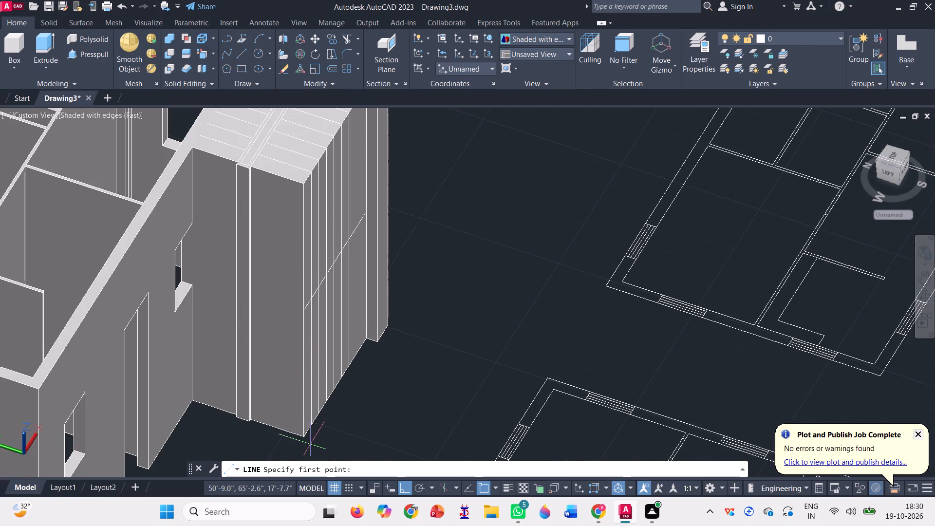
scroll(311, 444, up, 3)
click(291, 421)
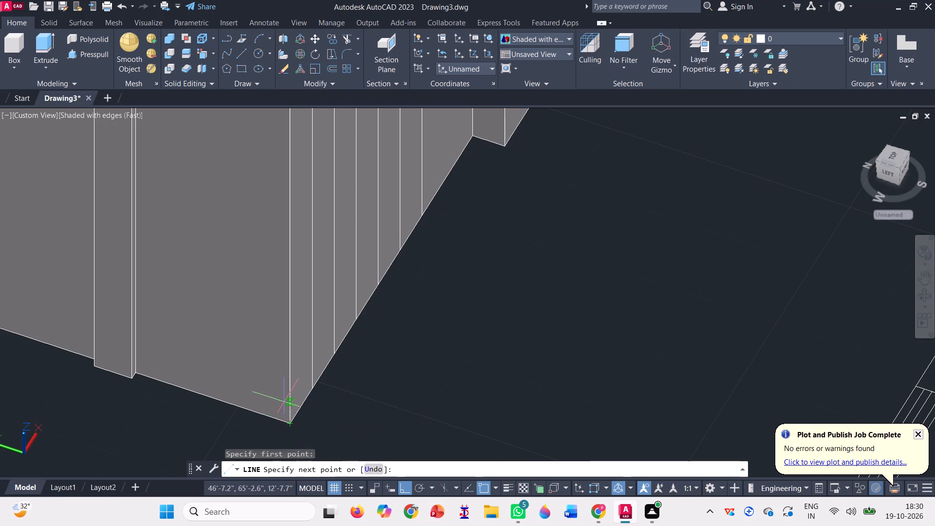
click(289, 384)
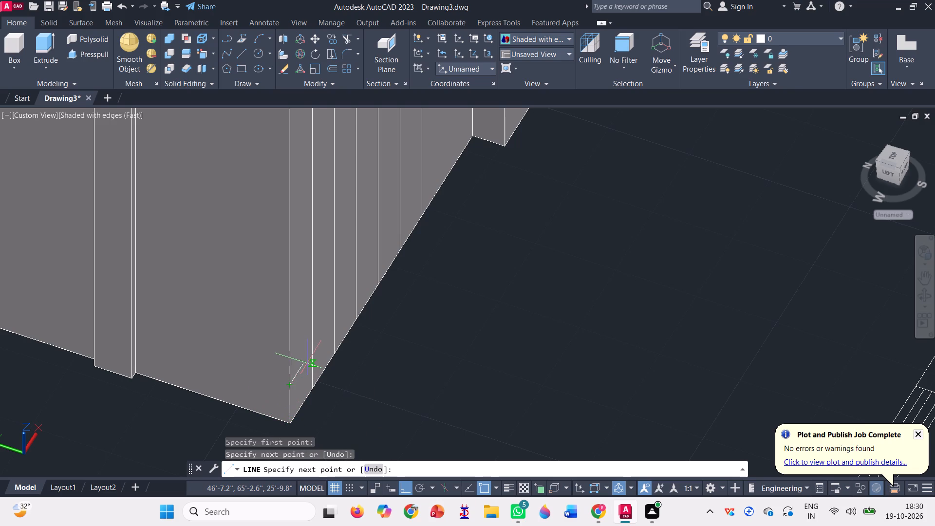
click(311, 349)
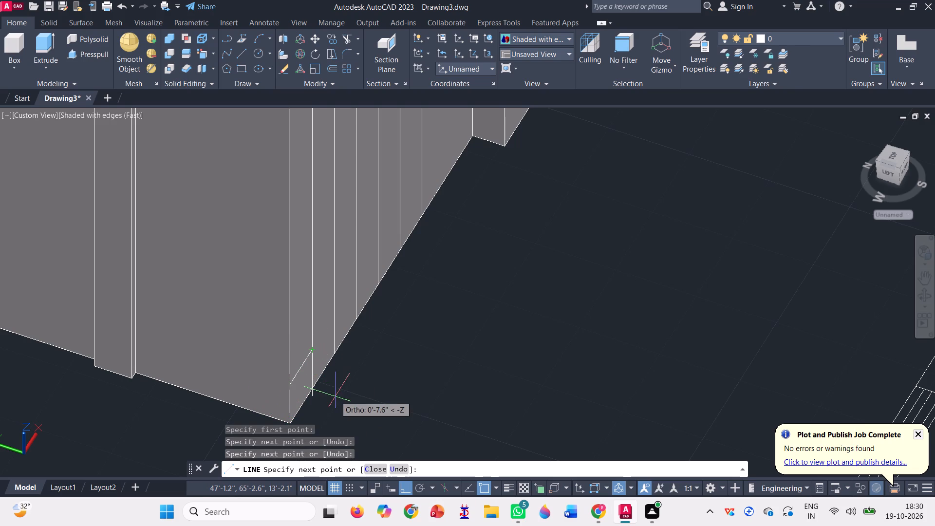
key(space)
scroll(373, 378, down, 1)
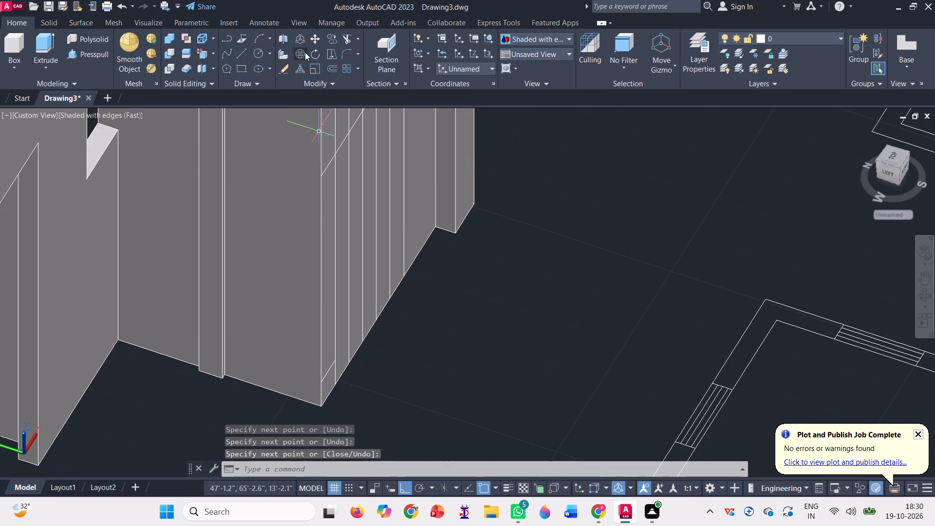
Copy the first tread line seven times up the side face, using the block's base corner as base point and each preceding tread's far end as destination.
click(326, 39)
scroll(332, 377, up, 2)
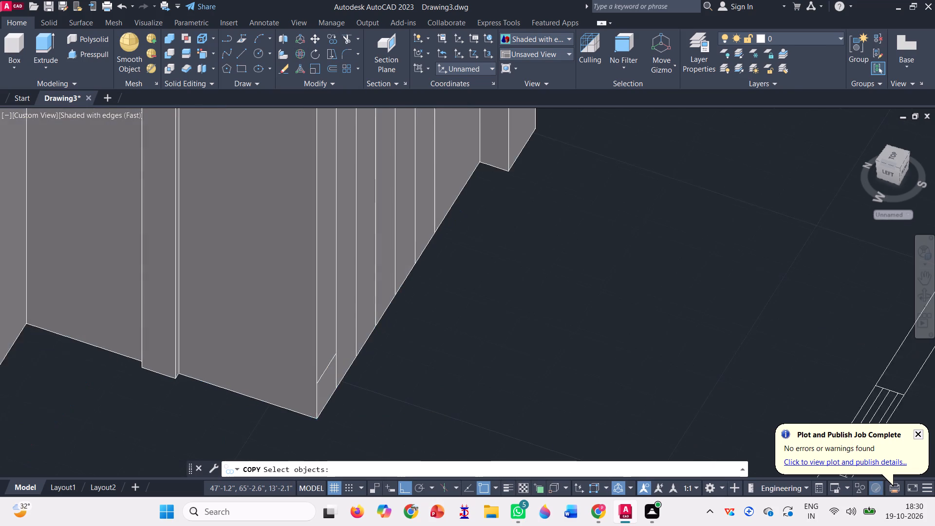
click(322, 368)
key(space)
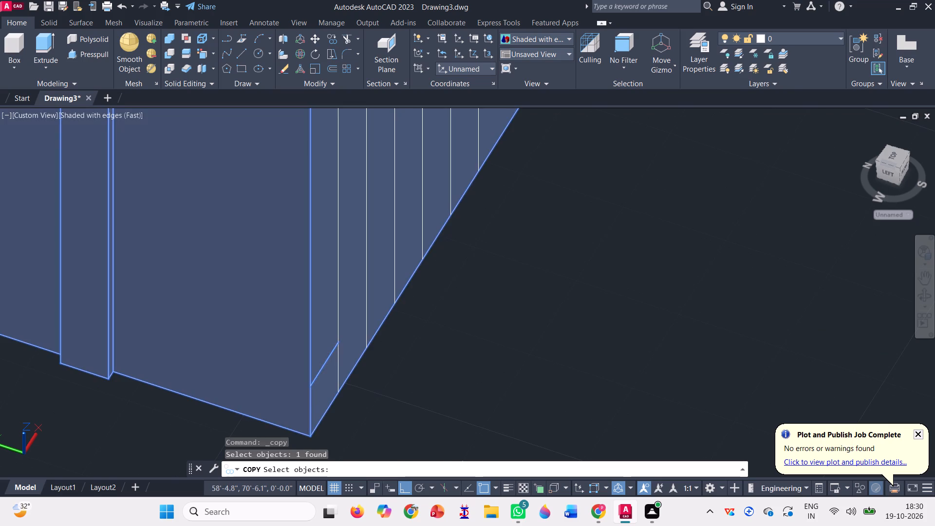
scroll(324, 325, down, 1)
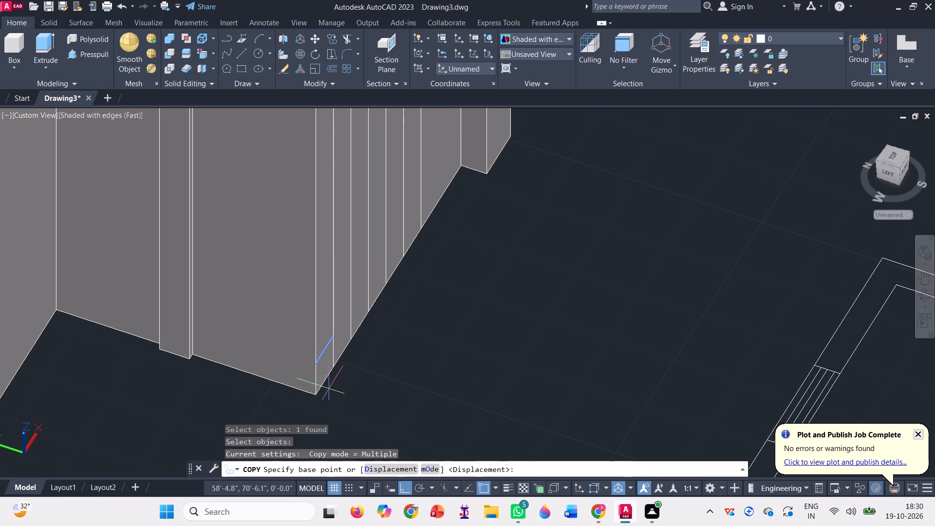
click(315, 396)
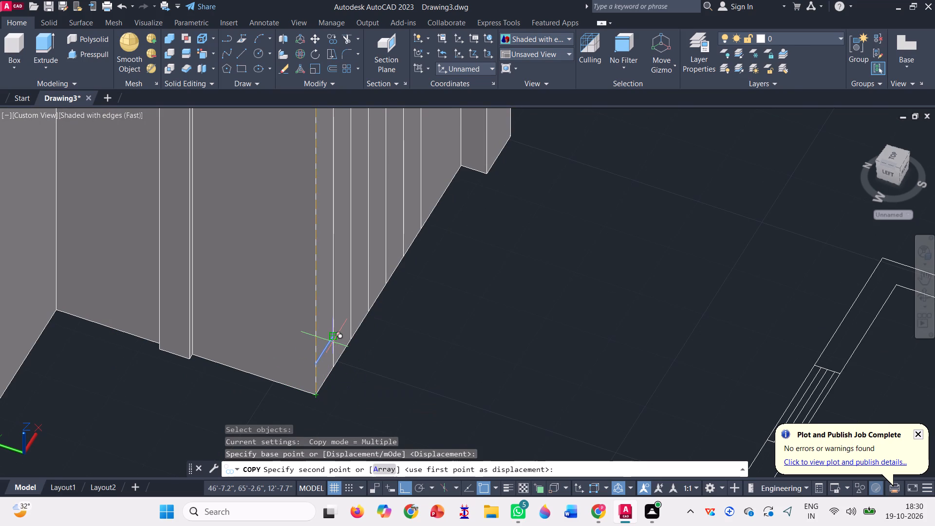
click(333, 338)
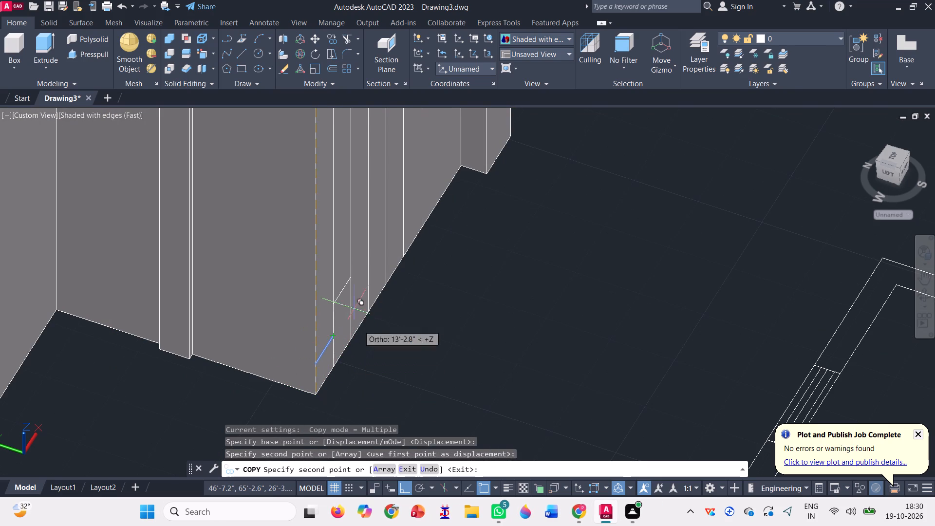
scroll(351, 277, up, 3)
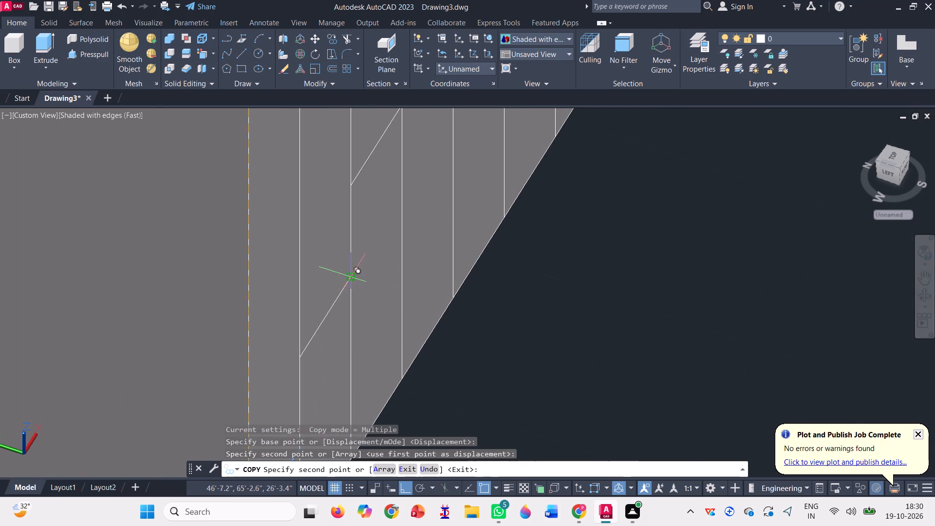
click(352, 277)
scroll(356, 334, down, 2)
scroll(375, 240, up, 2)
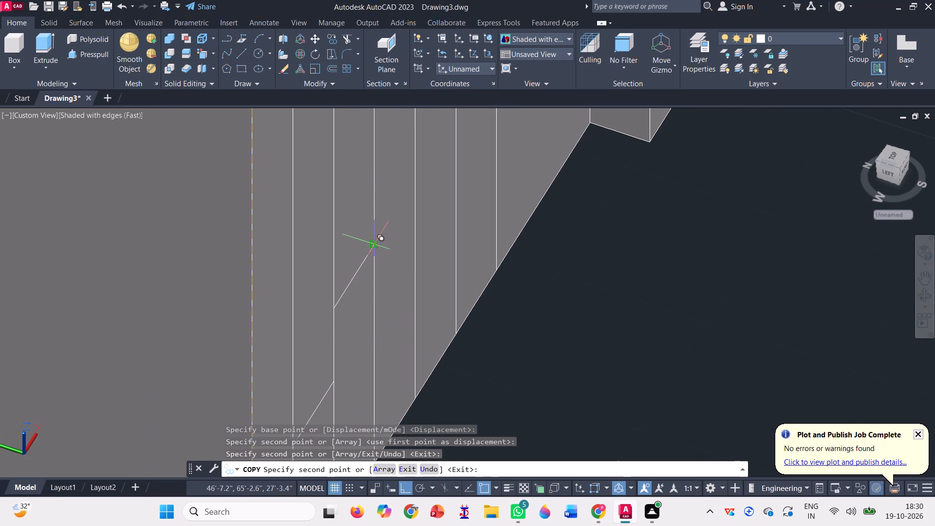
click(375, 246)
scroll(368, 297, down, 2)
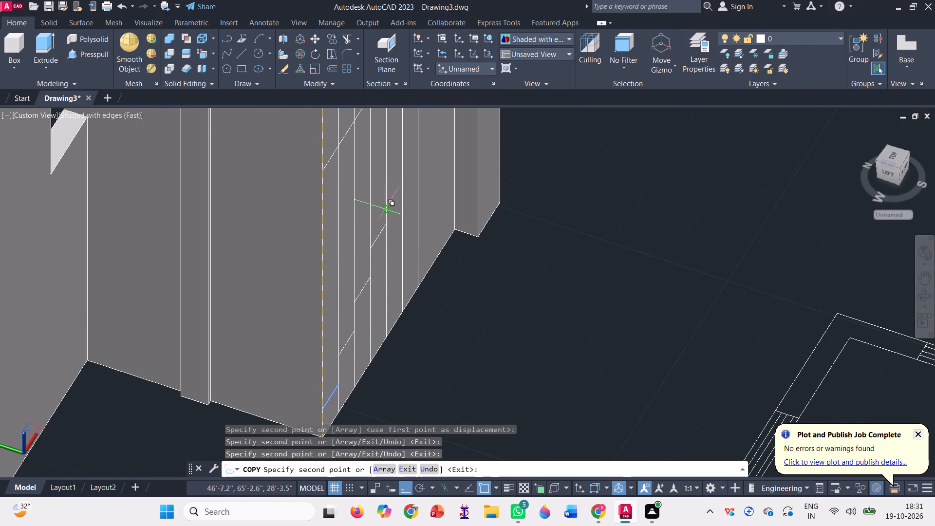
scroll(386, 217, up, 3)
click(390, 237)
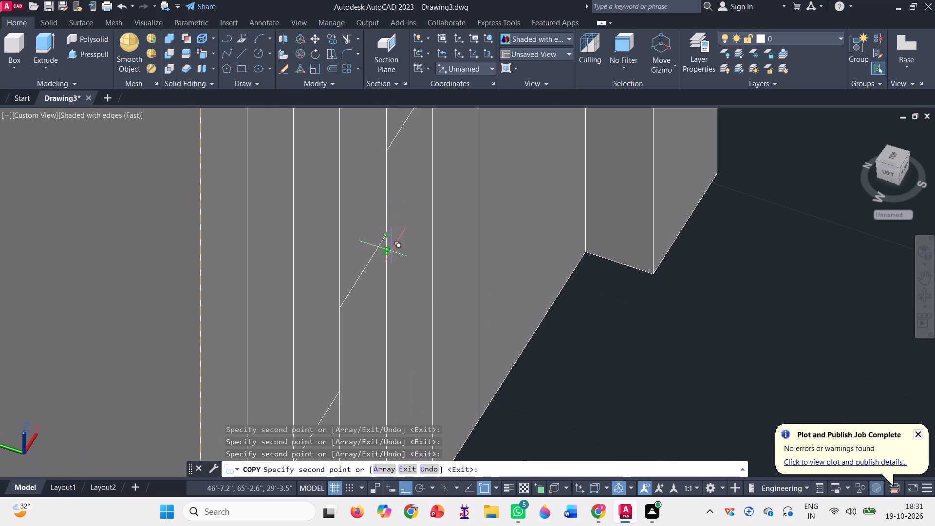
scroll(391, 253, down, 3)
scroll(396, 183, up, 2)
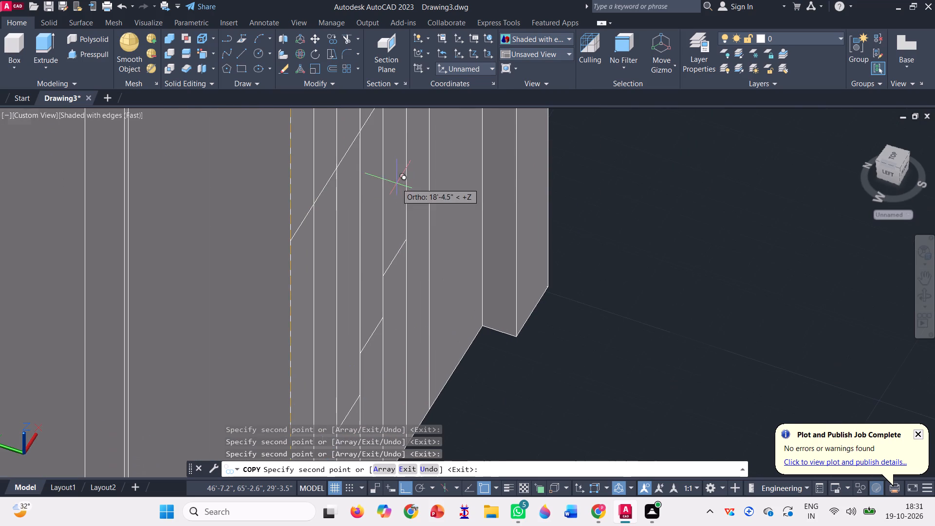
click(407, 237)
scroll(408, 278, down, 2)
scroll(422, 190, up, 2)
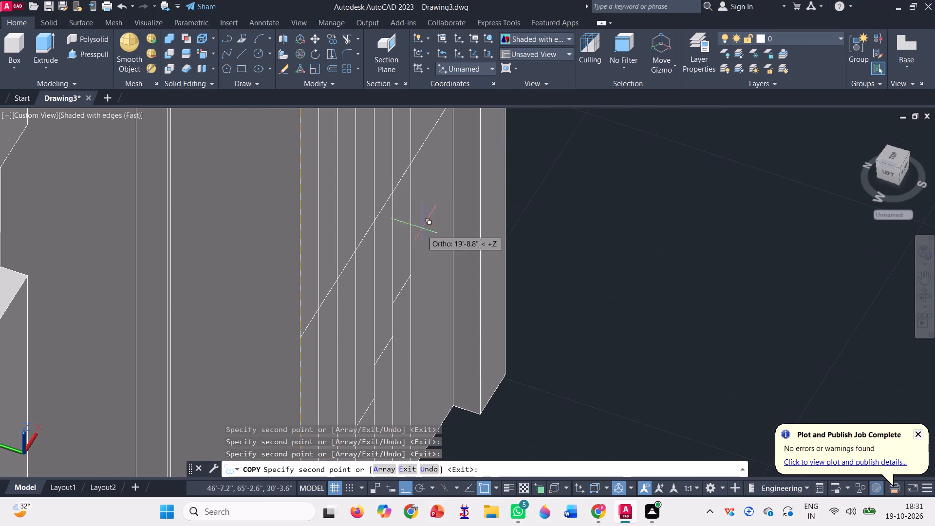
click(413, 275)
scroll(415, 289, down, 1)
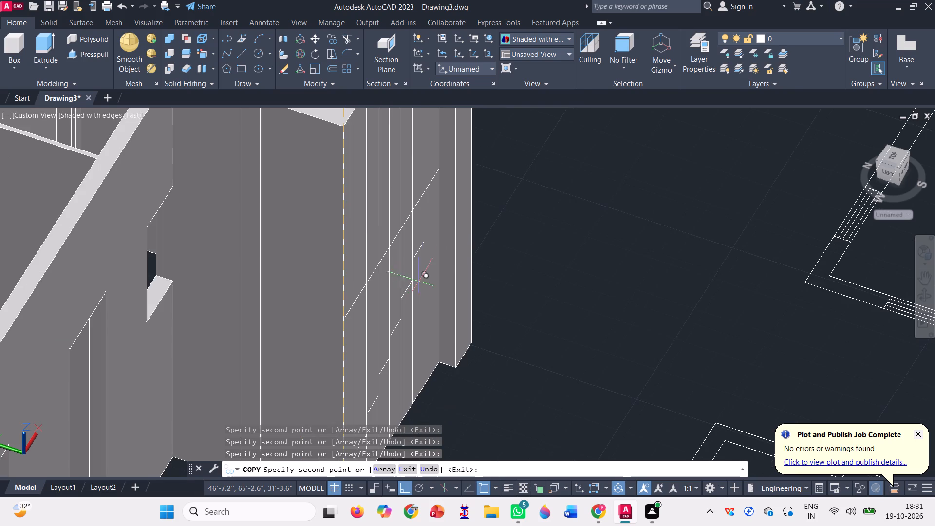
scroll(430, 227, up, 3)
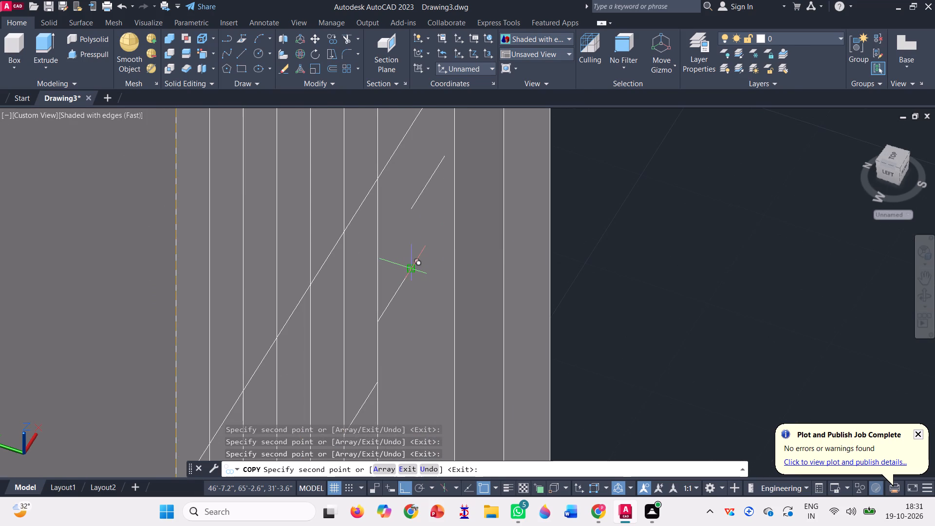
click(413, 268)
scroll(413, 272, down, 1)
scroll(368, 204, down, 2)
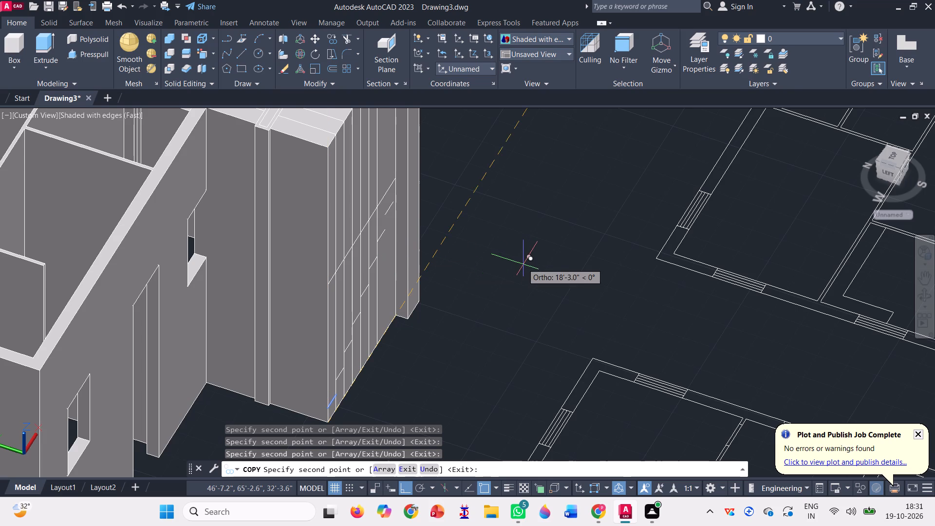
key(Escape)
Delete the uppermost copied tread line, which lies beyond the last vertical guide line on the stairwell's side face.
scroll(396, 214, up, 3)
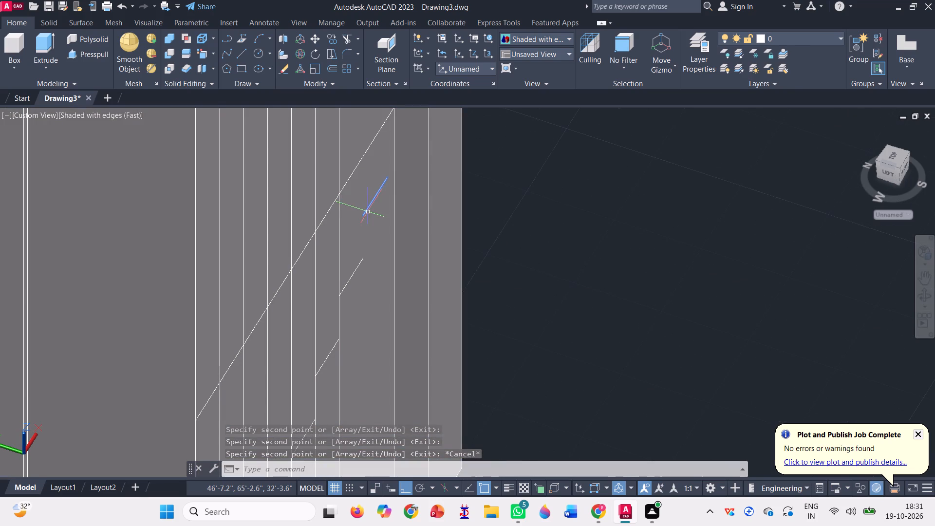
click(368, 211)
scroll(346, 285, up, 3)
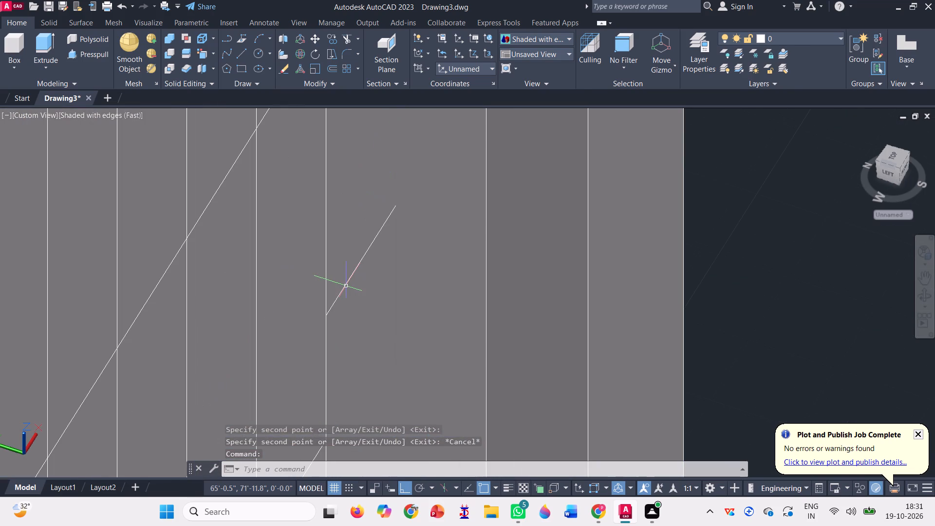
click(346, 282)
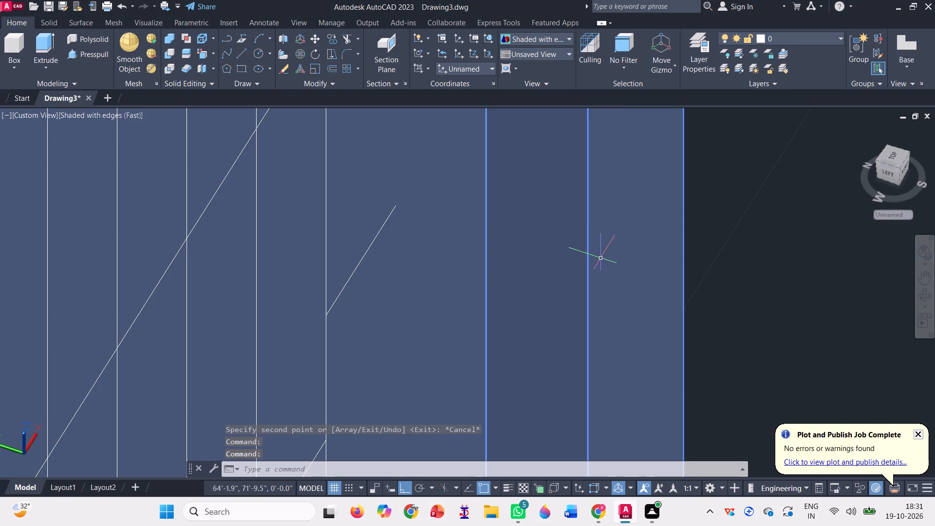
scroll(347, 271, down, 5)
key(Escape)
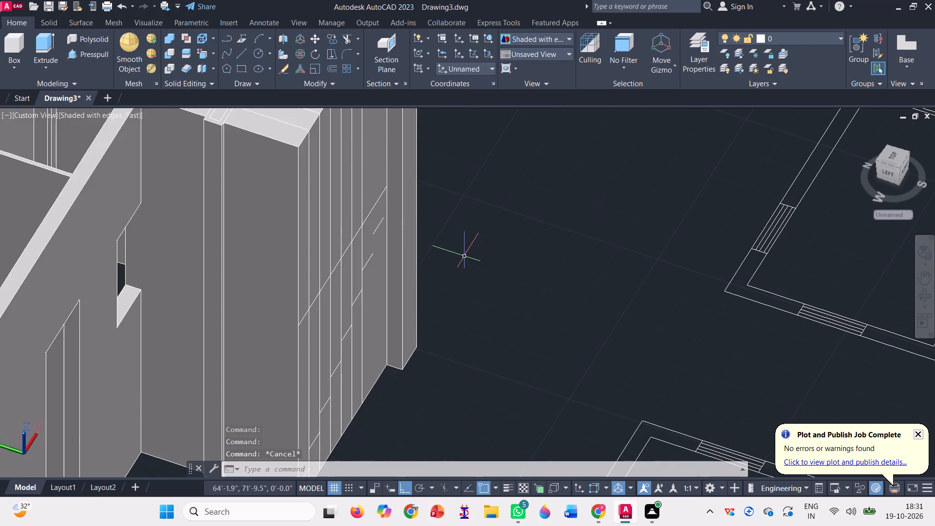
click(374, 232)
key(Delete)
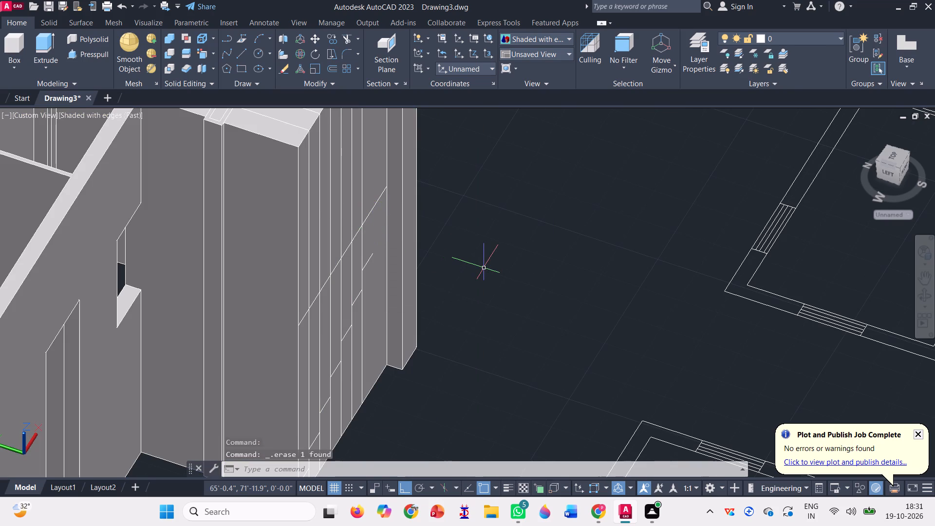
scroll(483, 178, down, 1)
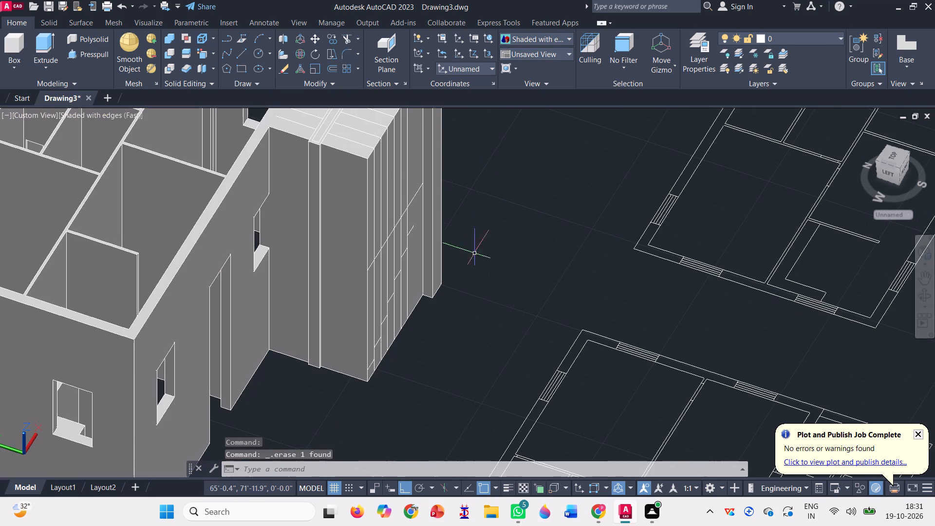
Presspull the stairwell's three front faces outward one by one until they are flush with each other at the interior partition's line.
scroll(411, 357, up, 2)
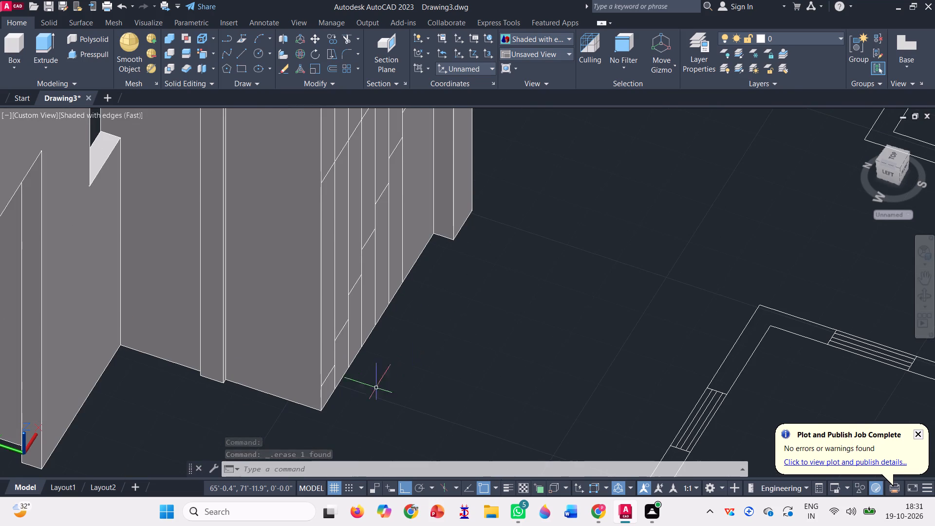
scroll(365, 397, down, 1)
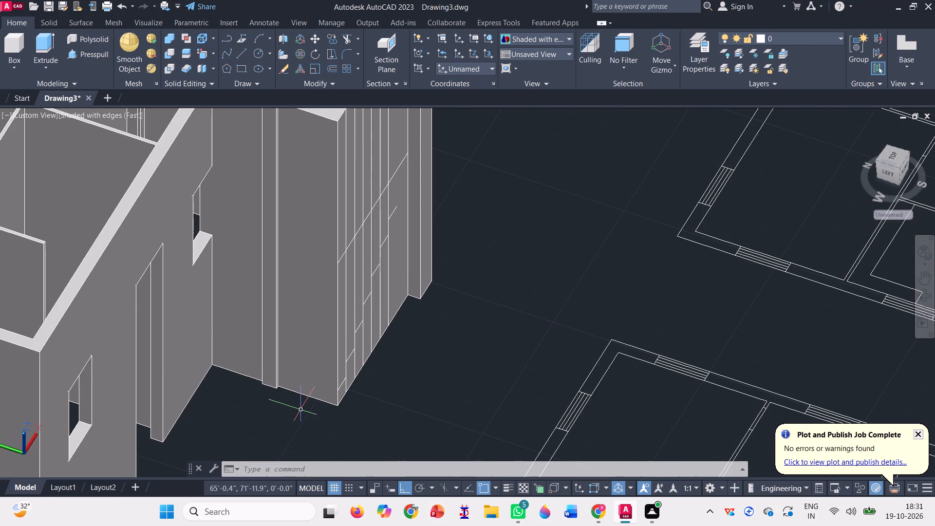
scroll(300, 409, down, 1)
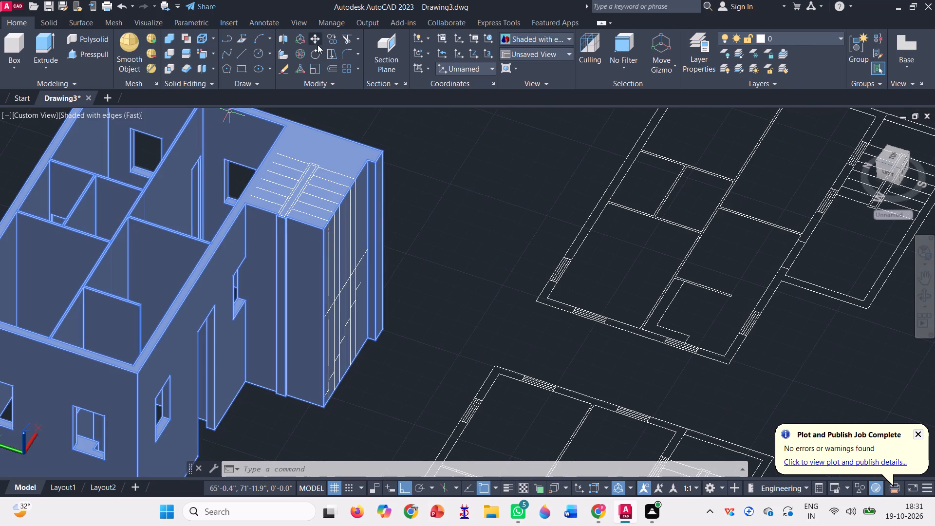
click(82, 55)
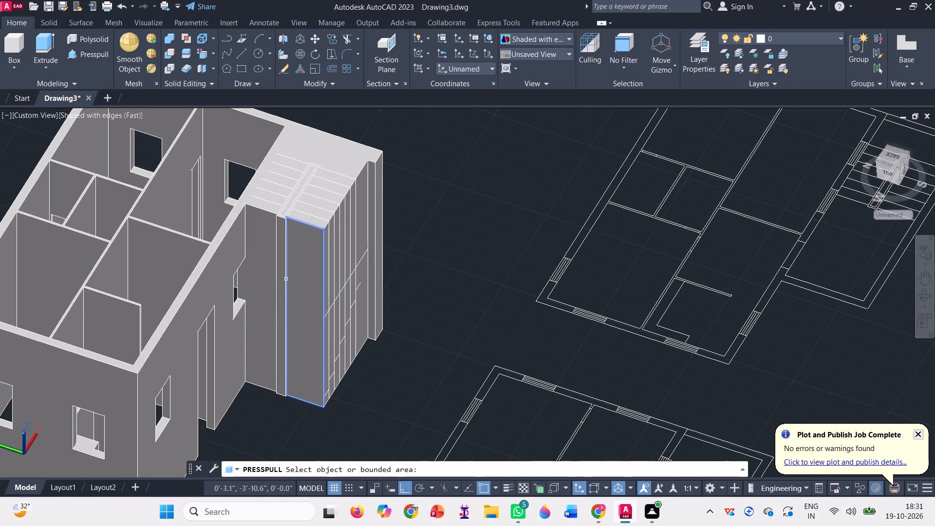
click(263, 263)
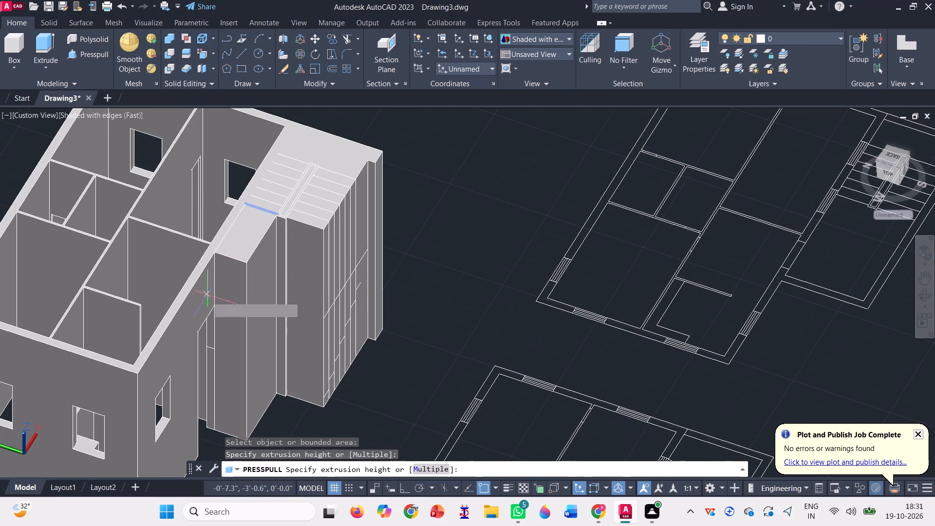
scroll(213, 247, up, 1)
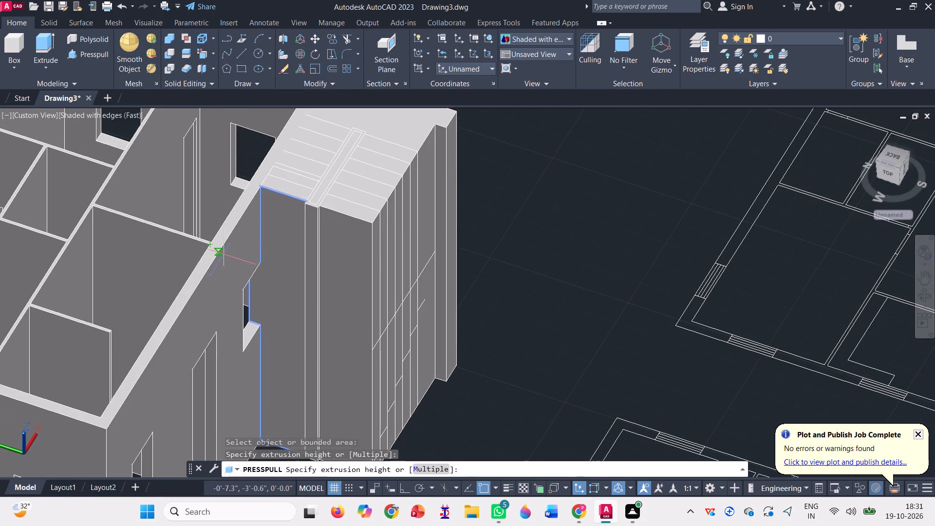
click(216, 252)
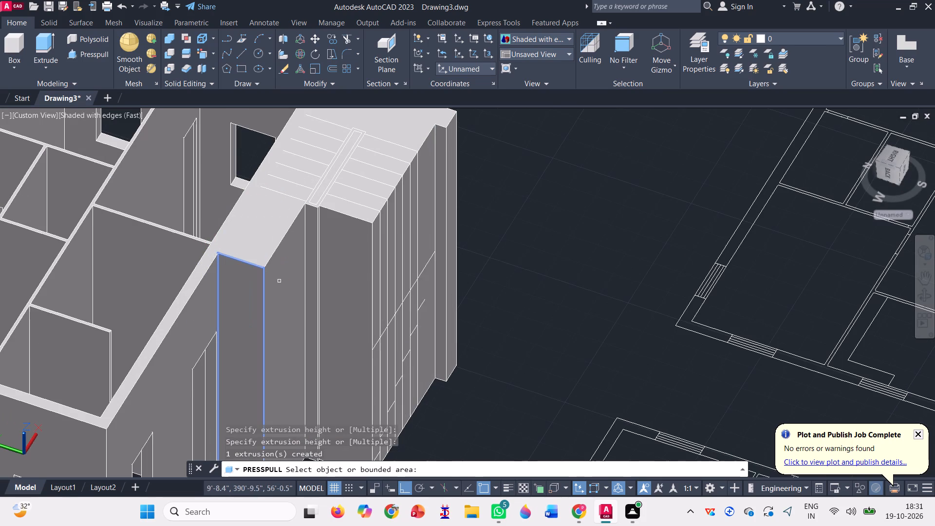
click(309, 271)
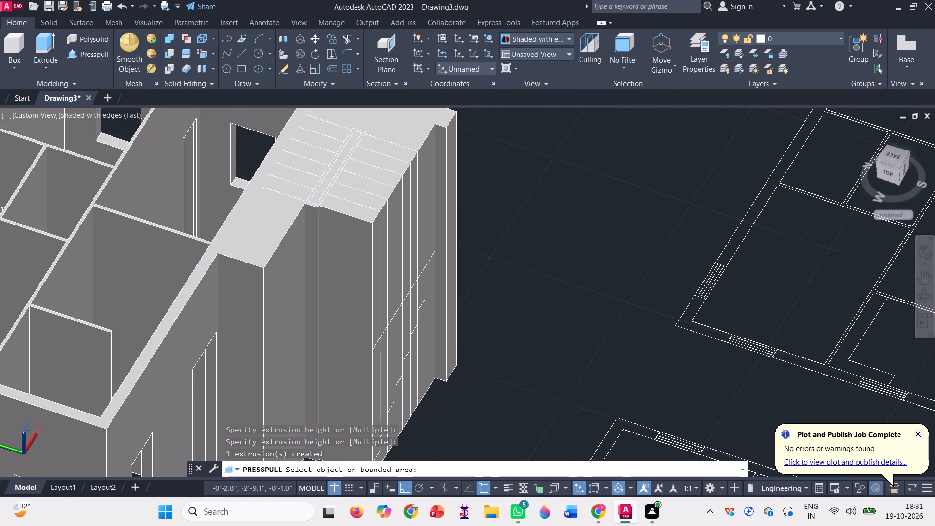
click(265, 266)
click(338, 249)
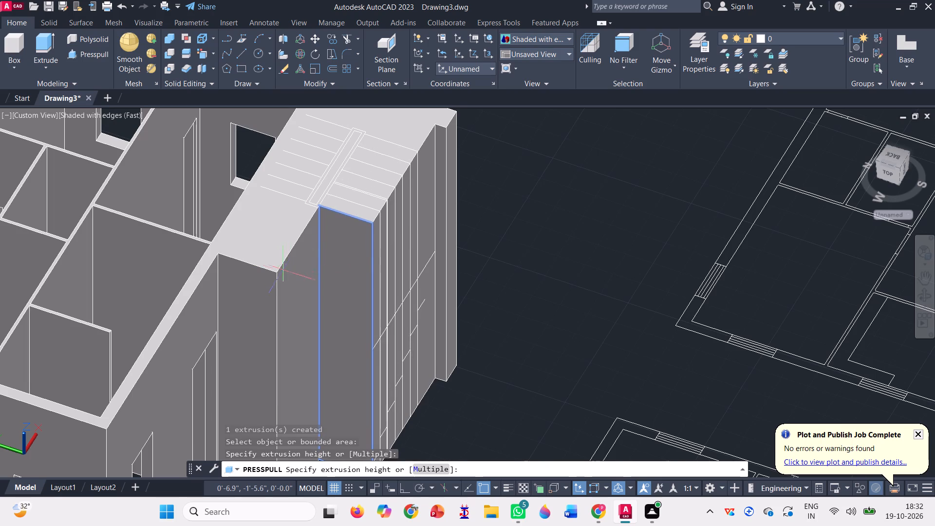
click(276, 268)
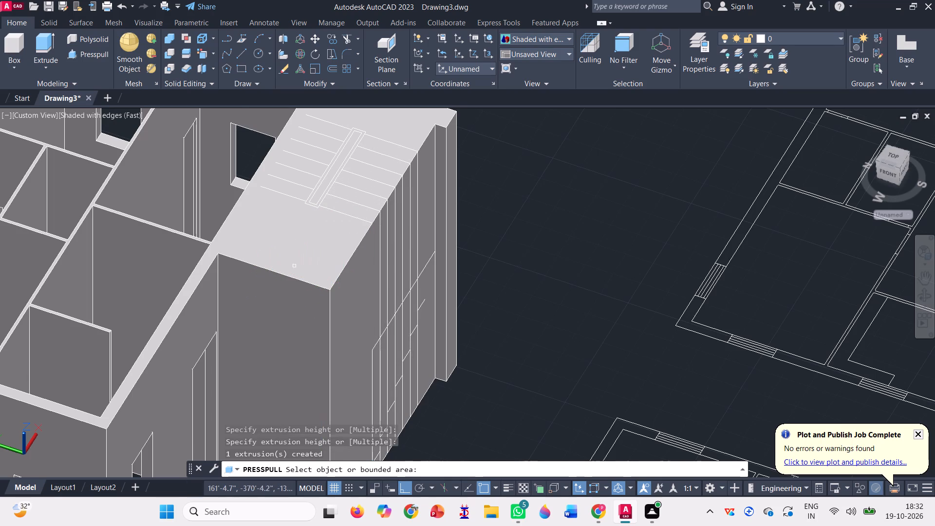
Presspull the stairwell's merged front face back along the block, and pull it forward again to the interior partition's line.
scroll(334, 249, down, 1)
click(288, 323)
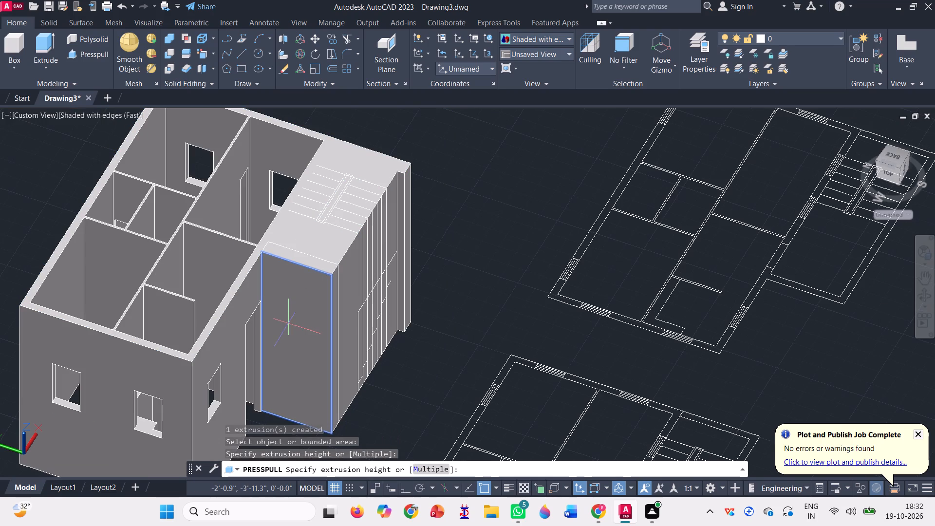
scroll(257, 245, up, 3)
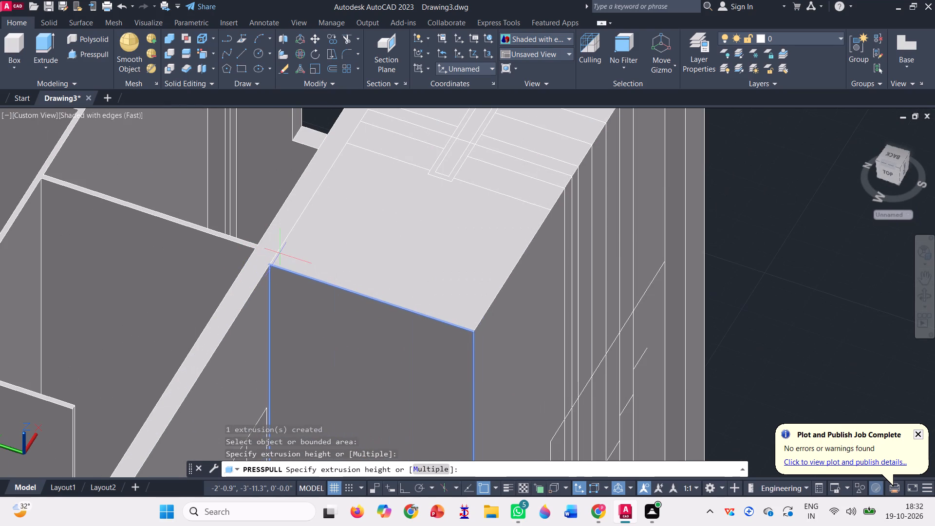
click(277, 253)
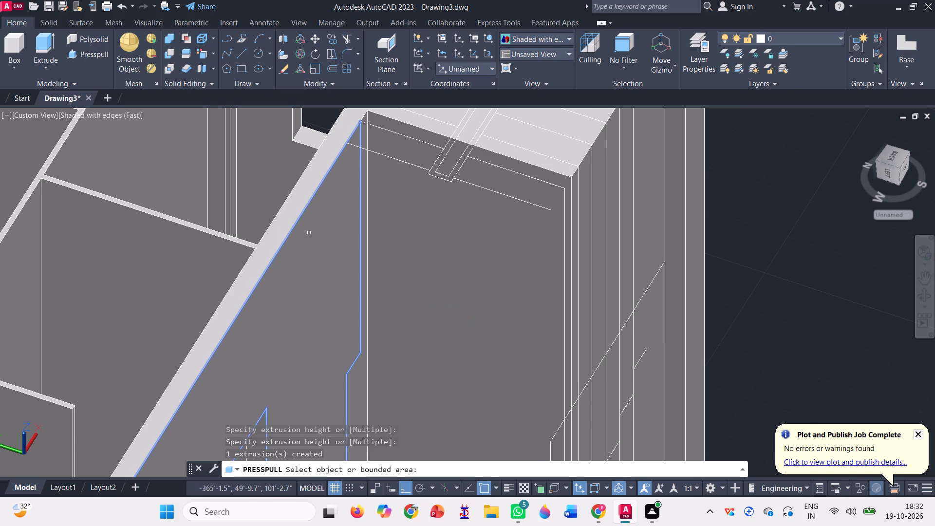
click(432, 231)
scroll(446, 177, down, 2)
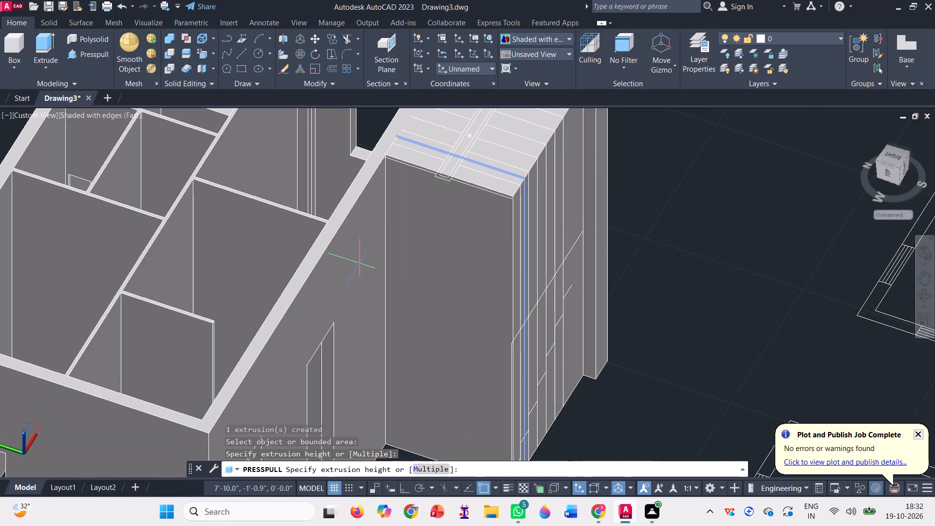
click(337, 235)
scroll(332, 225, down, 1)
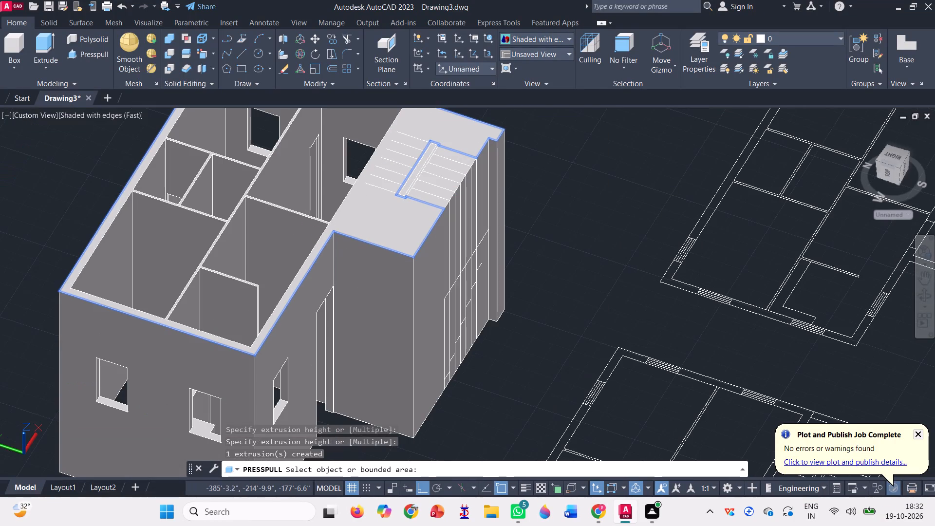
Presspull the stairwell's front face so it sits just clear of the doorway in the adjoining side wall.
click(924, 289)
drag(527, 383, 507, 383)
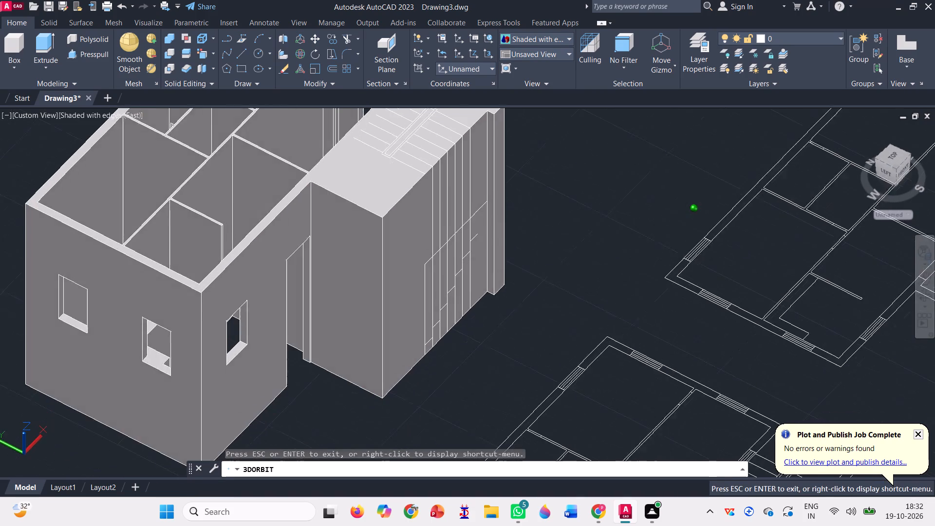
drag(507, 383, 497, 381)
scroll(283, 119, up, 3)
scroll(320, 176, up, 3)
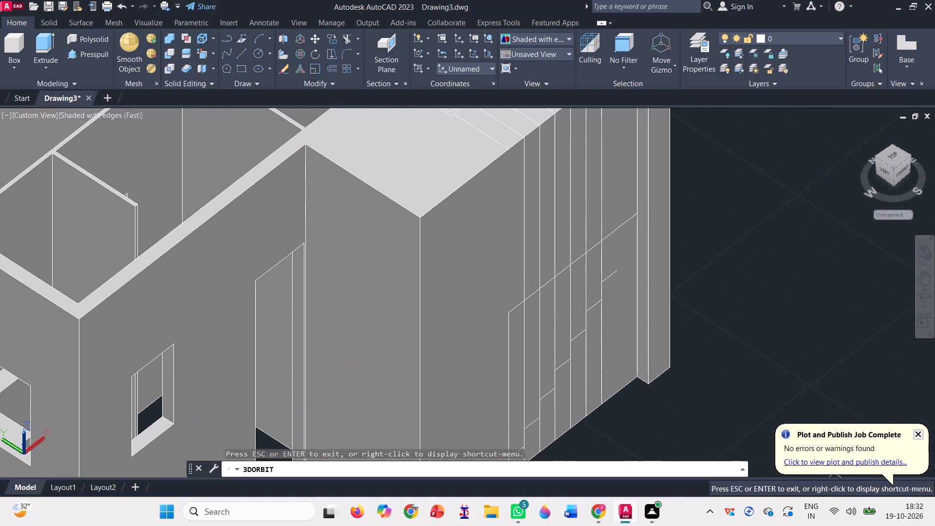
key(Escape)
click(347, 246)
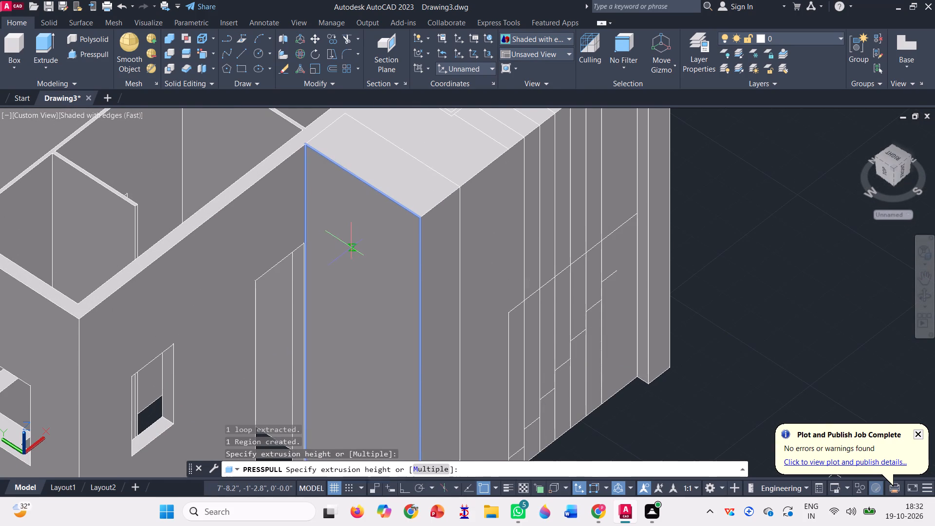
click(337, 247)
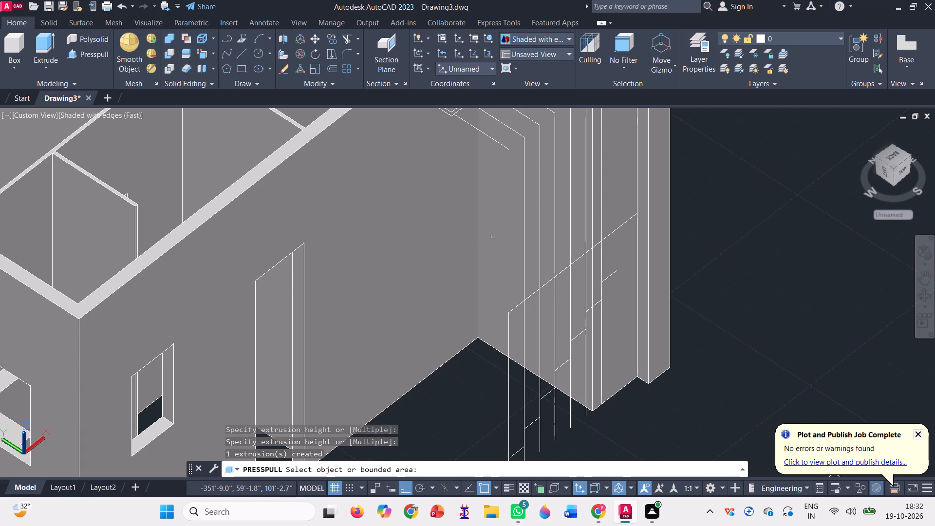
click(487, 225)
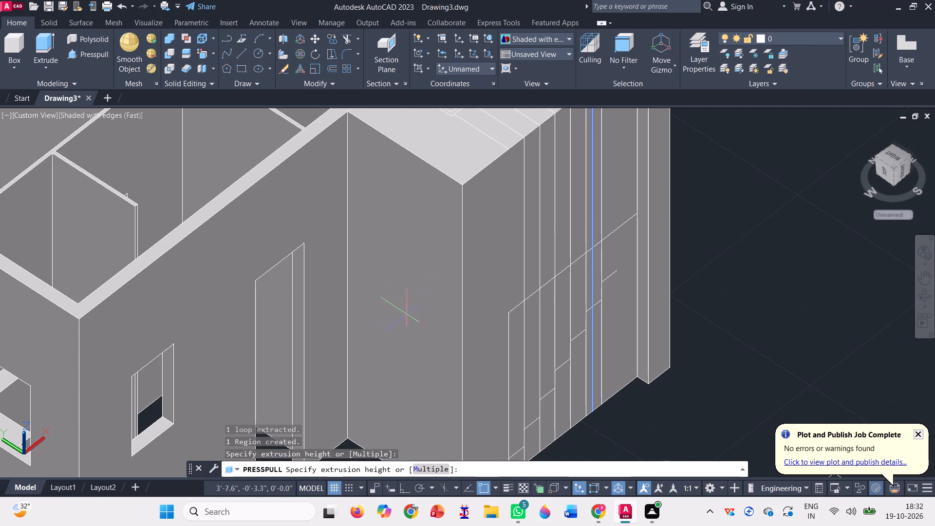
click(403, 314)
scroll(408, 325, down, 1)
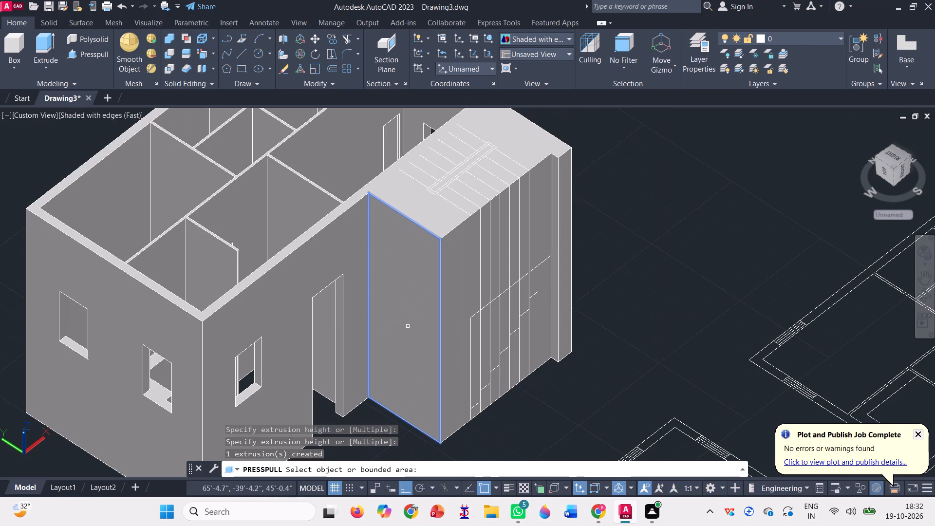
key(Escape)
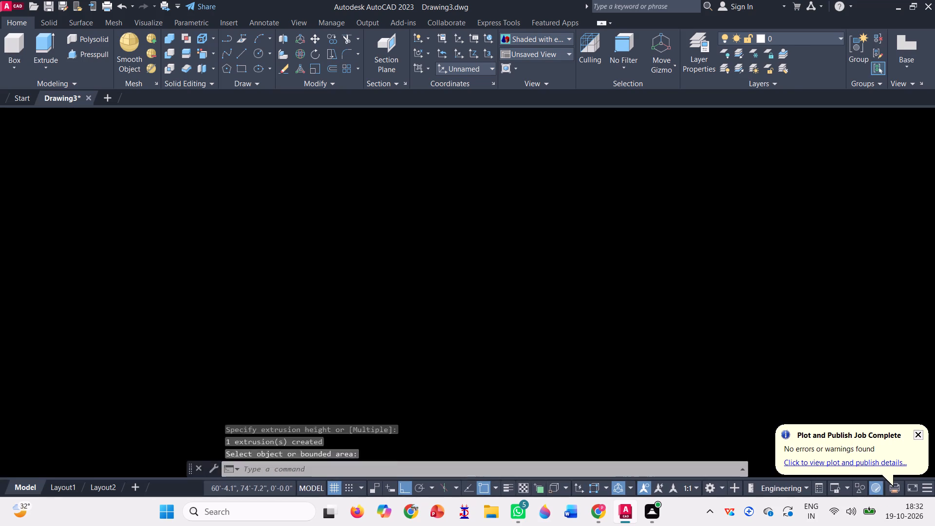
Move the whole house solid about 10'7" along the Y axis, away from the stair lines.
scroll(549, 292, down, 2)
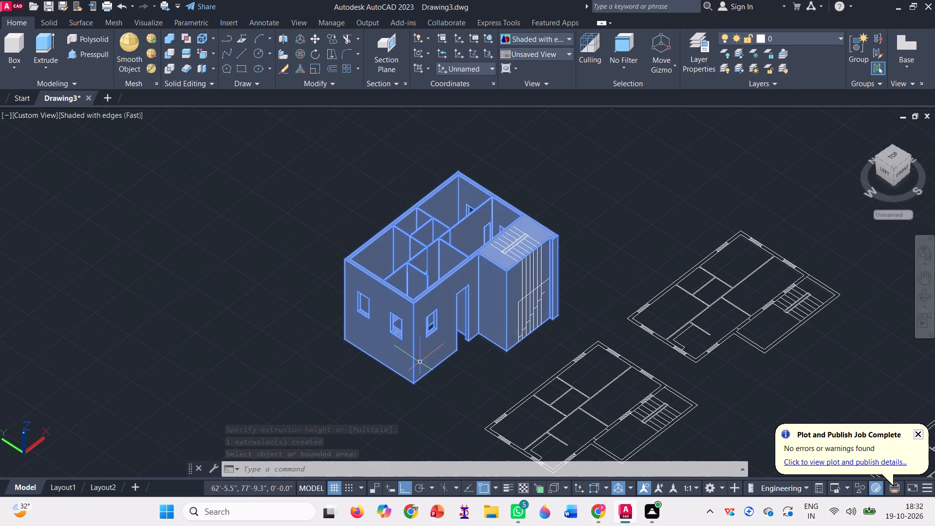
click(420, 361)
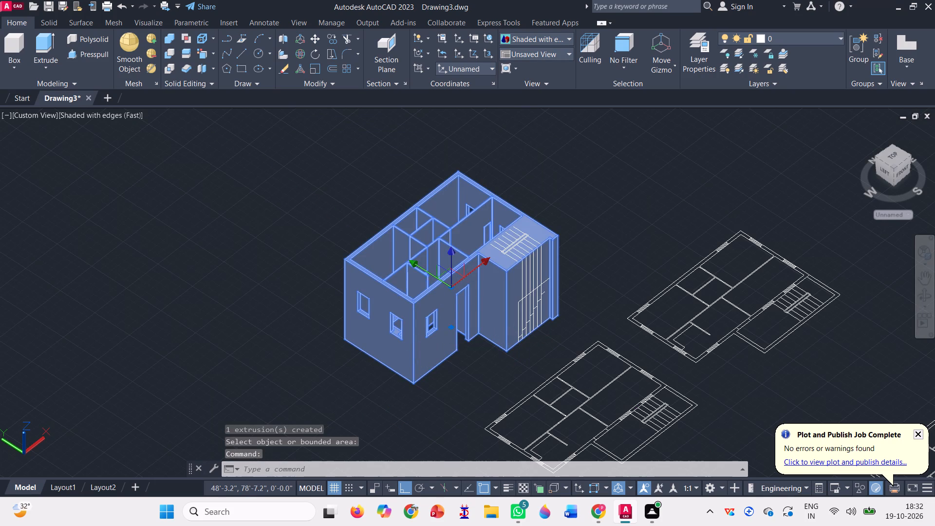
drag(426, 270, 451, 286)
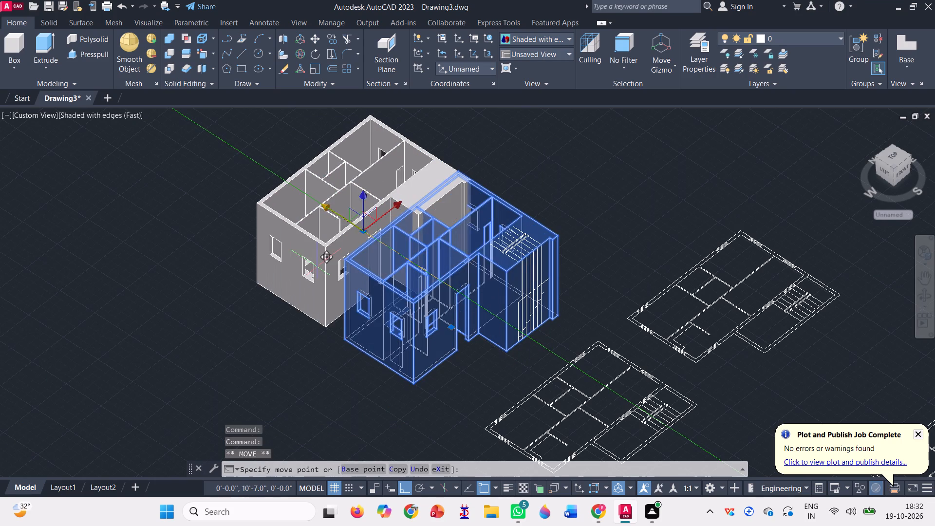
click(317, 265)
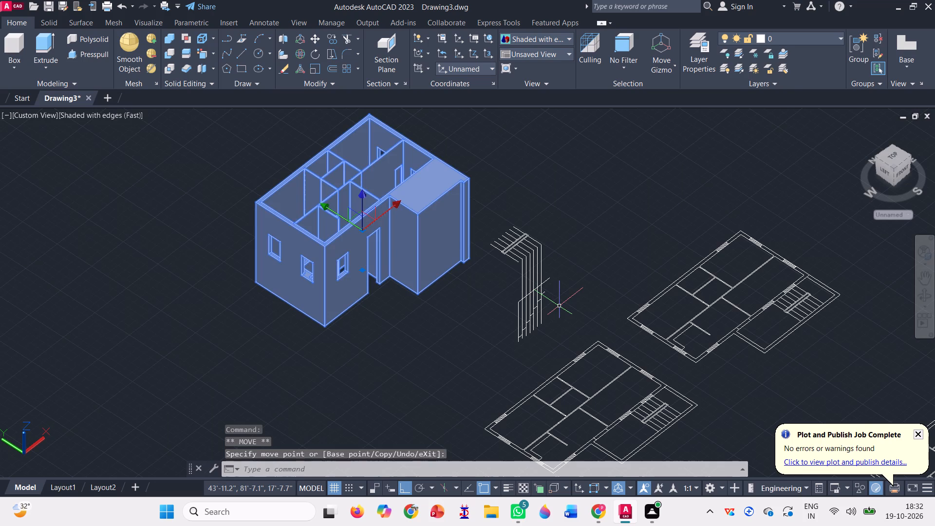
key(Escape)
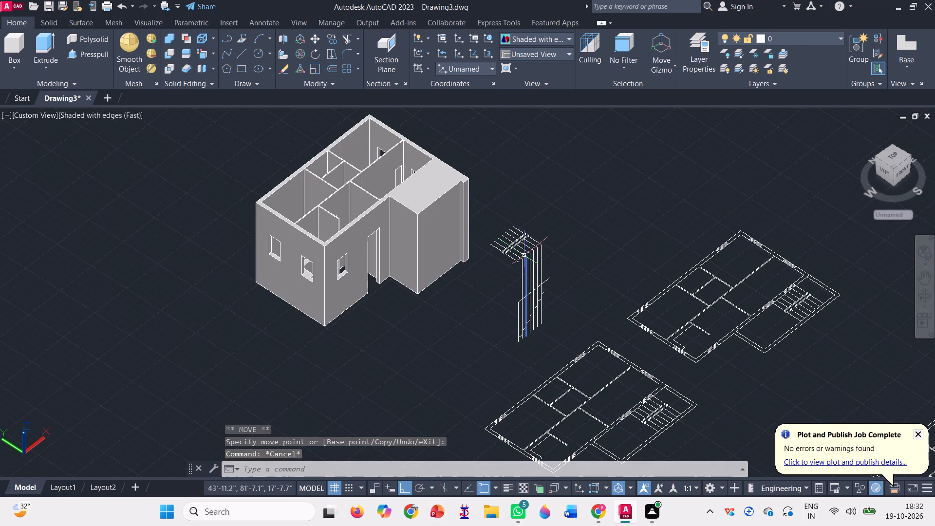
Copy all the stair's plan tread lines and their vertical guide lines 3' along the X axis, continuing from the existing set's last line.
scroll(539, 234, up, 3)
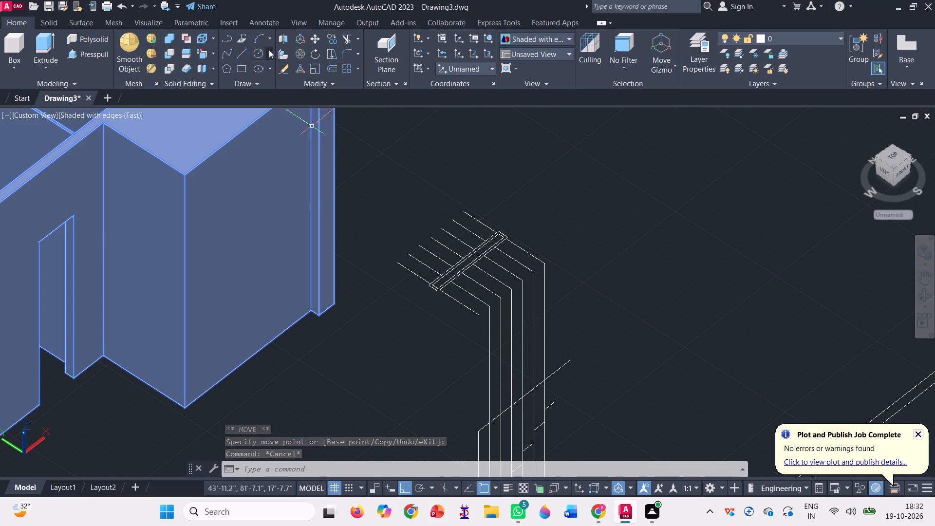
click(330, 36)
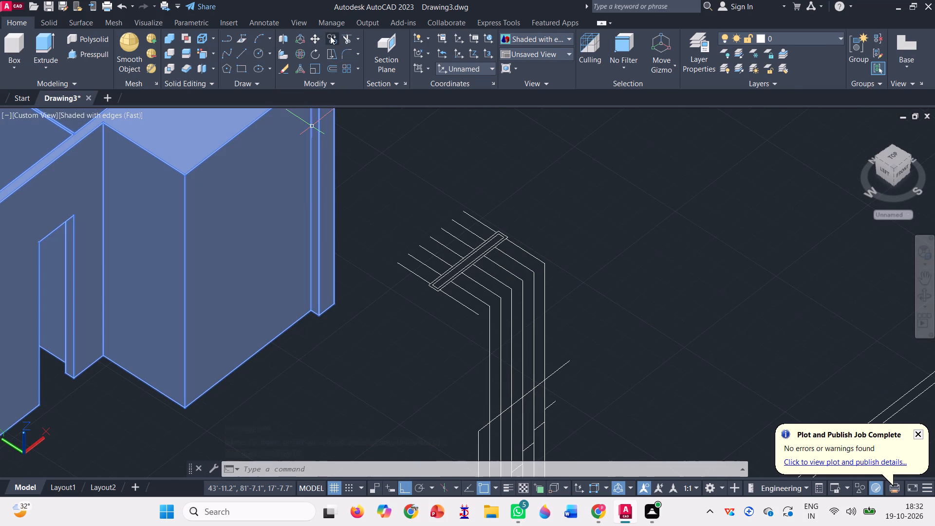
scroll(528, 324, up, 2)
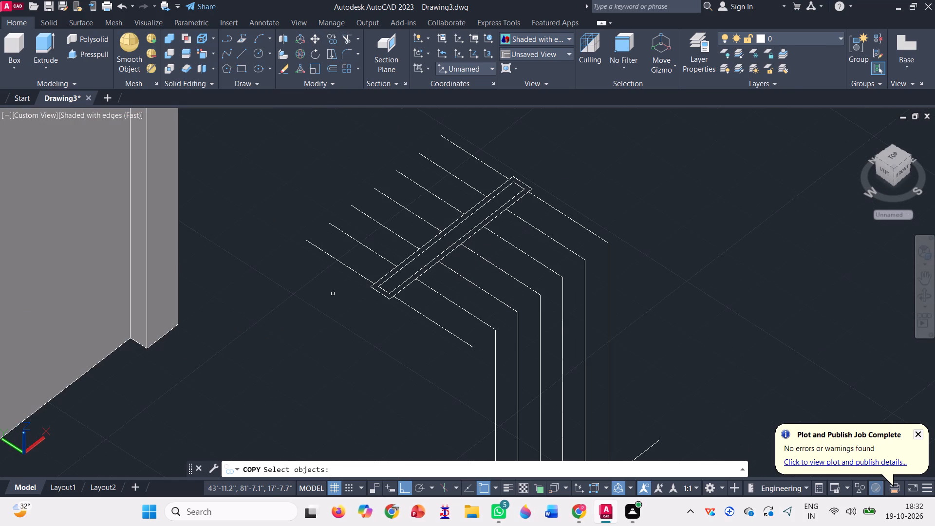
click(294, 248)
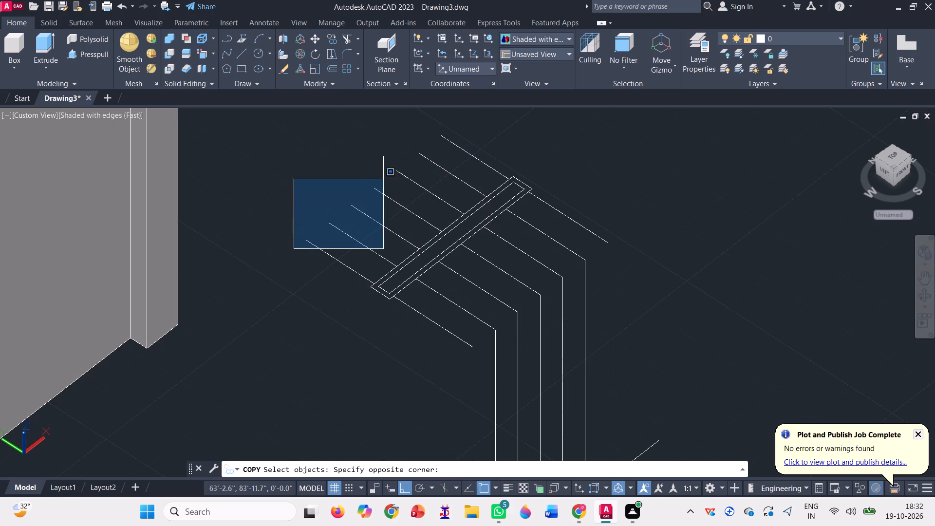
click(339, 213)
click(488, 145)
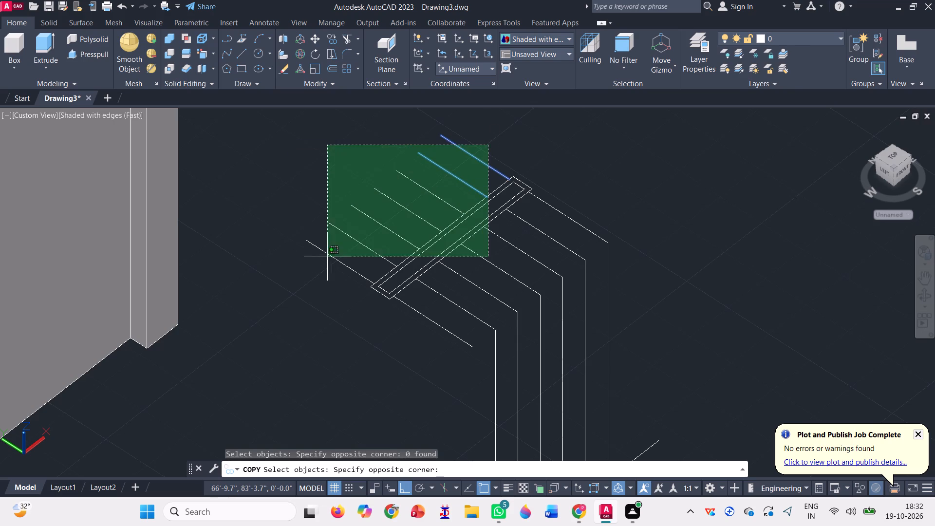
click(370, 185)
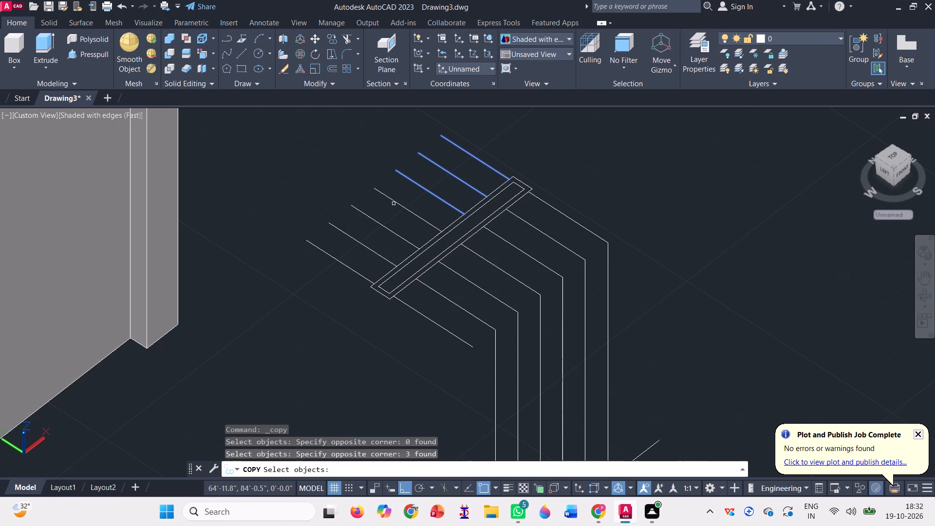
click(406, 195)
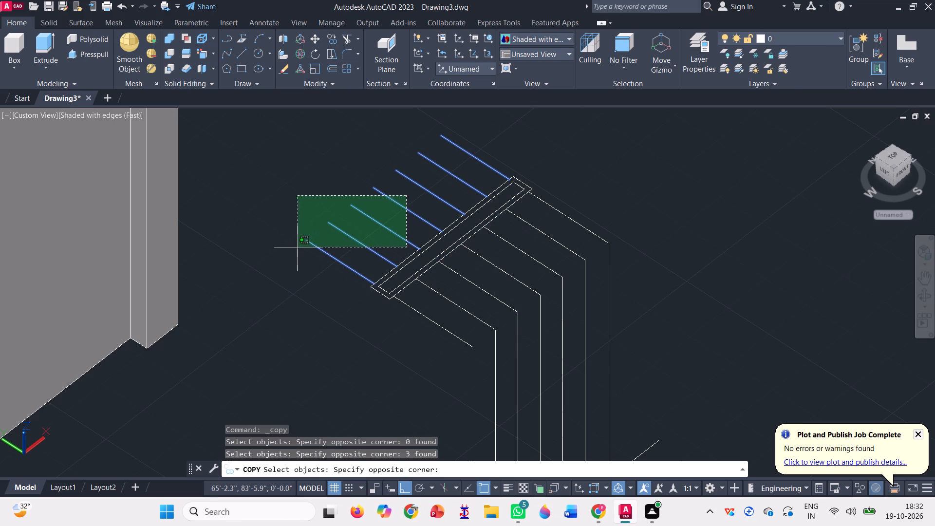
click(297, 250)
click(574, 199)
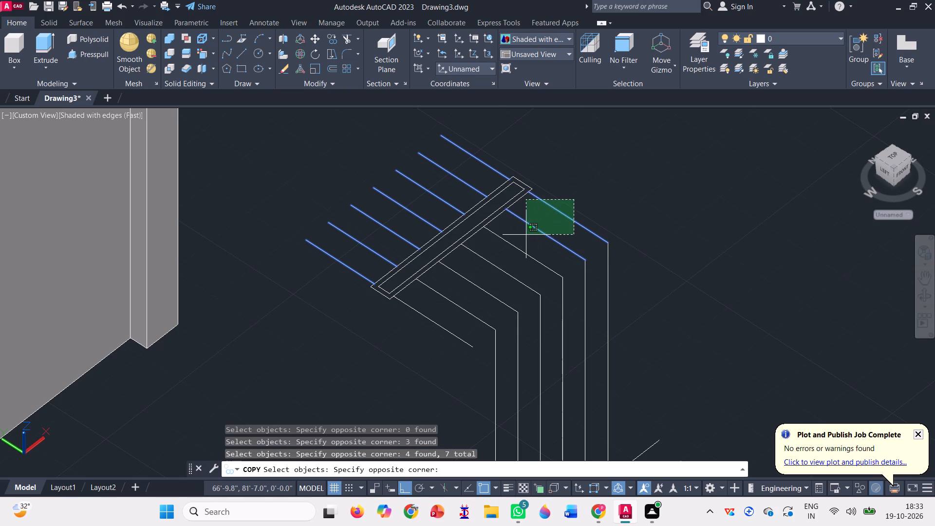
click(526, 234)
click(529, 238)
click(486, 279)
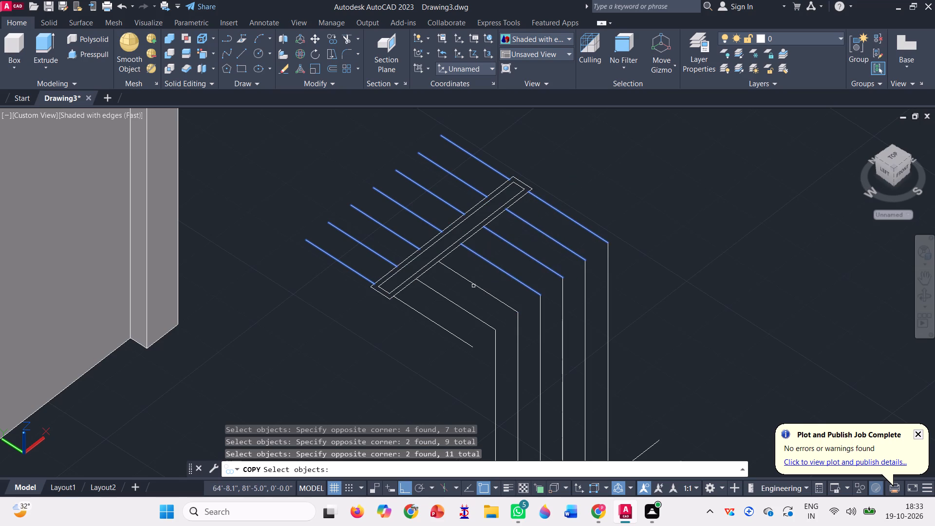
click(484, 277)
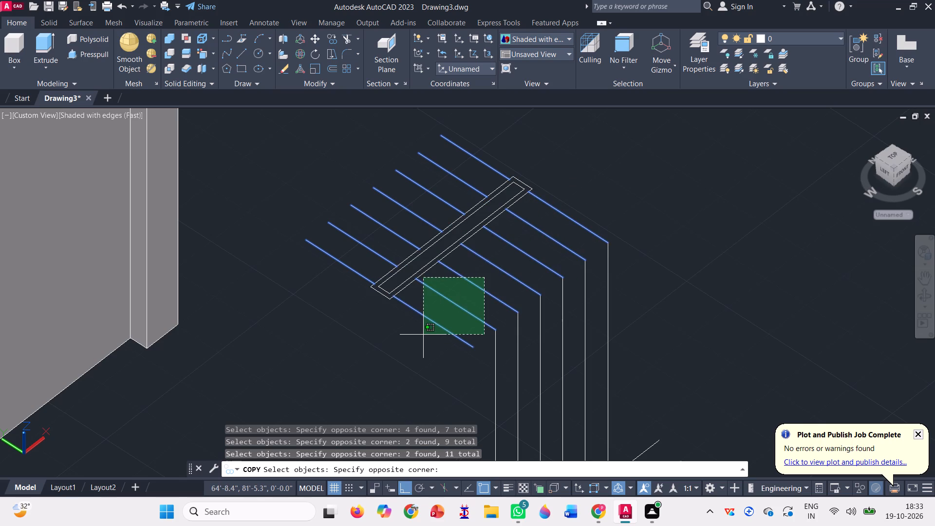
click(423, 334)
scroll(368, 246, down, 2)
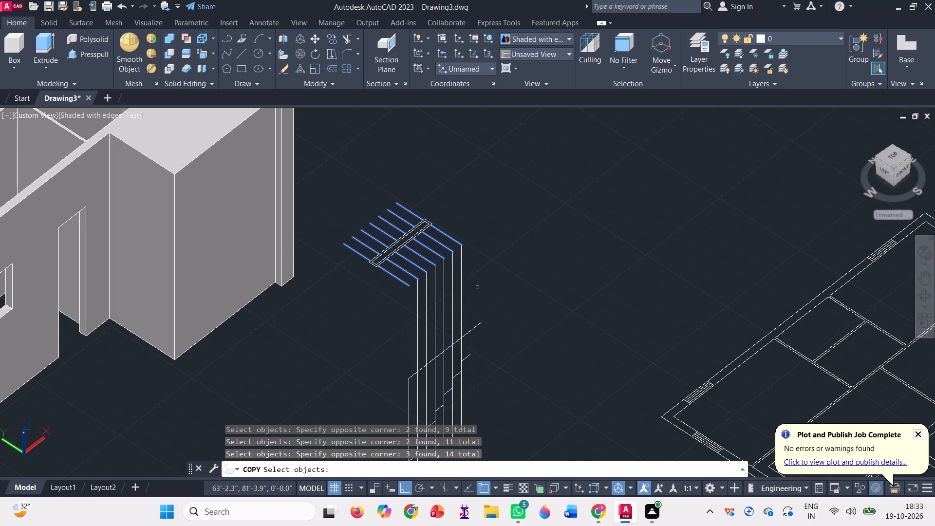
click(477, 286)
click(390, 313)
scroll(457, 249, up, 2)
scroll(459, 249, down, 3)
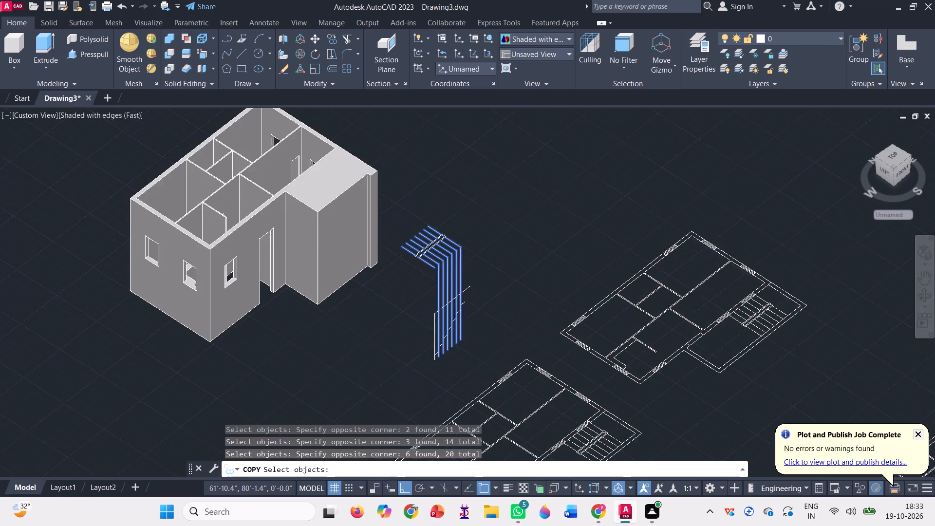
scroll(459, 249, down, 1)
key(space)
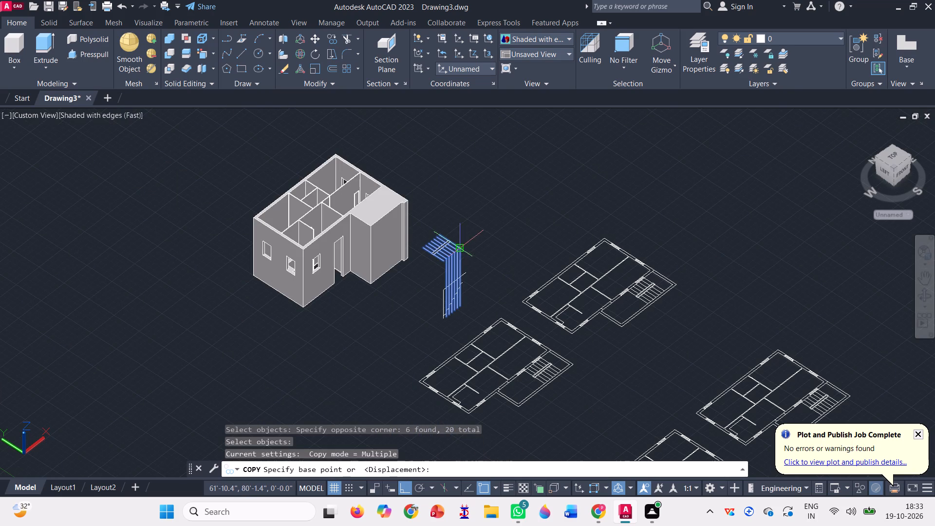
scroll(443, 256, up, 3)
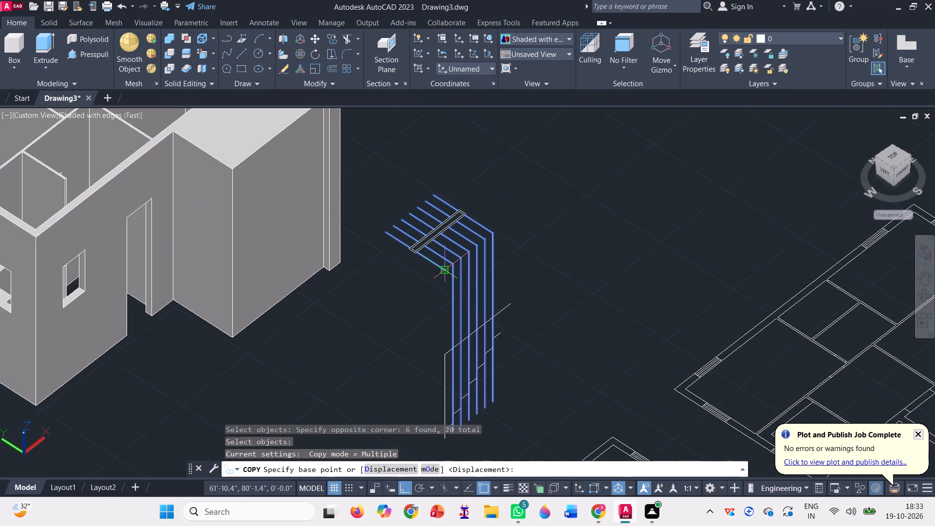
click(444, 270)
scroll(491, 228, up, 2)
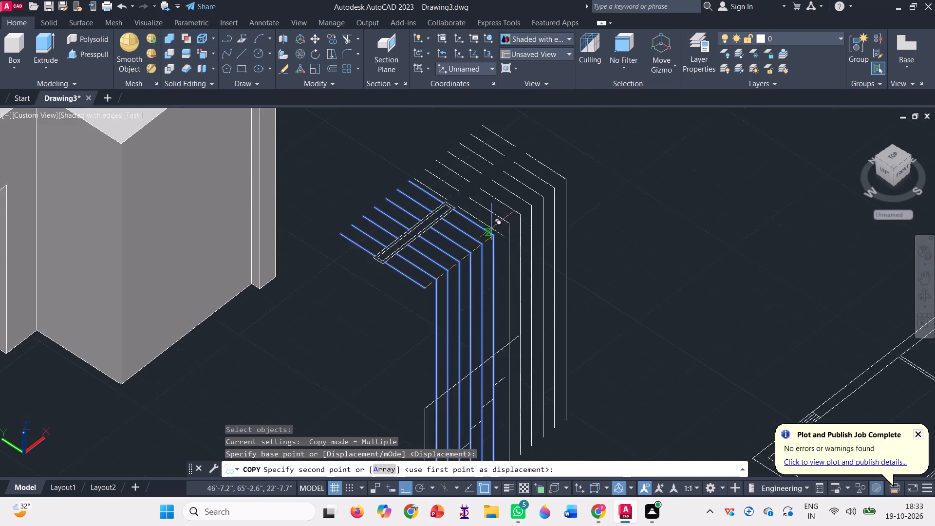
scroll(491, 228, up, 1)
click(493, 241)
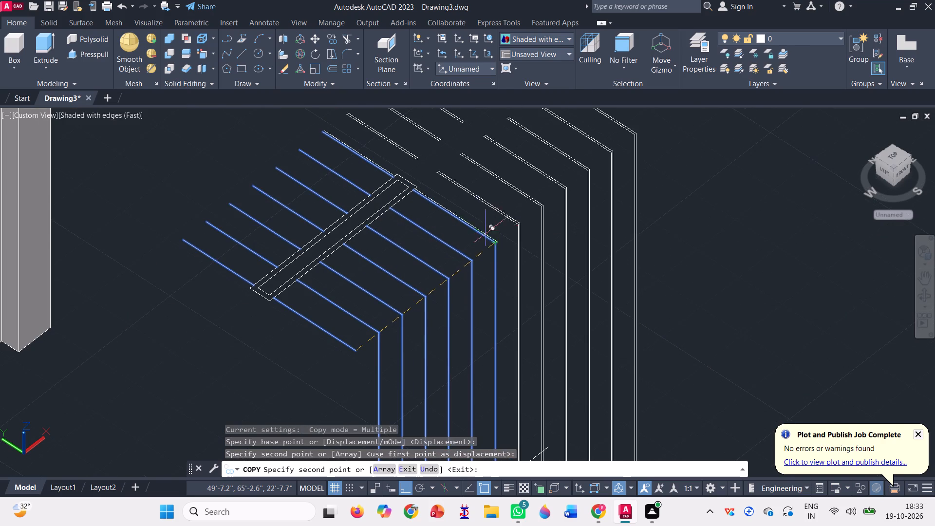
scroll(477, 221, down, 2)
key(space)
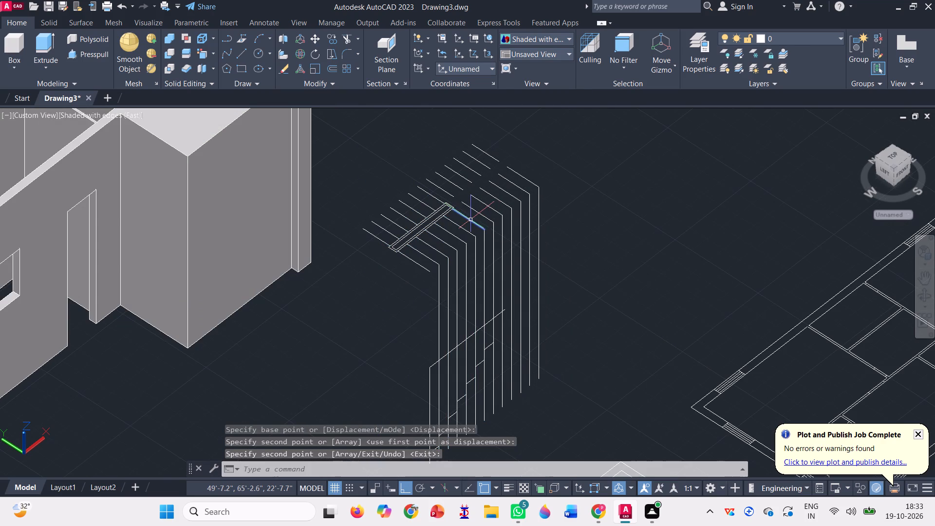
Delete the two duplicate tread lines overlapping where the copied set meets the original, on either side of the central rail.
click(470, 219)
scroll(430, 192, up, 3)
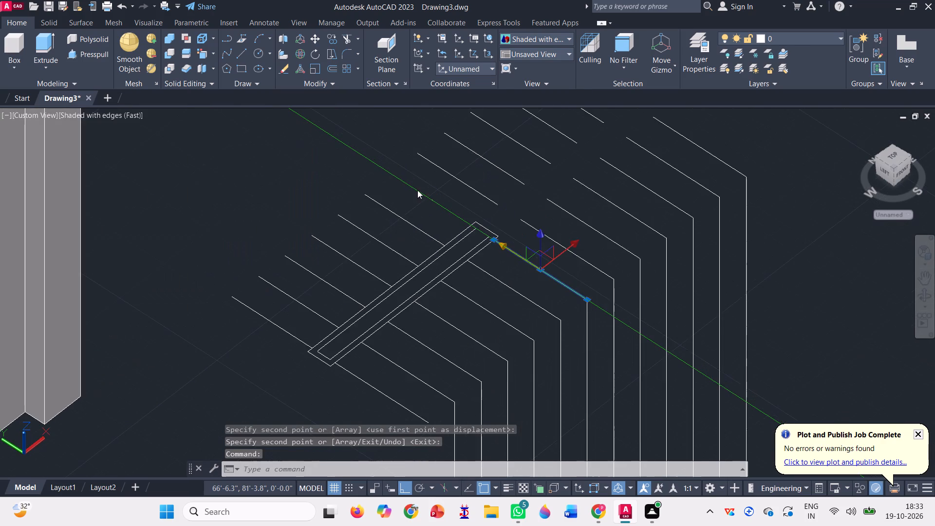
scroll(416, 189, up, 2)
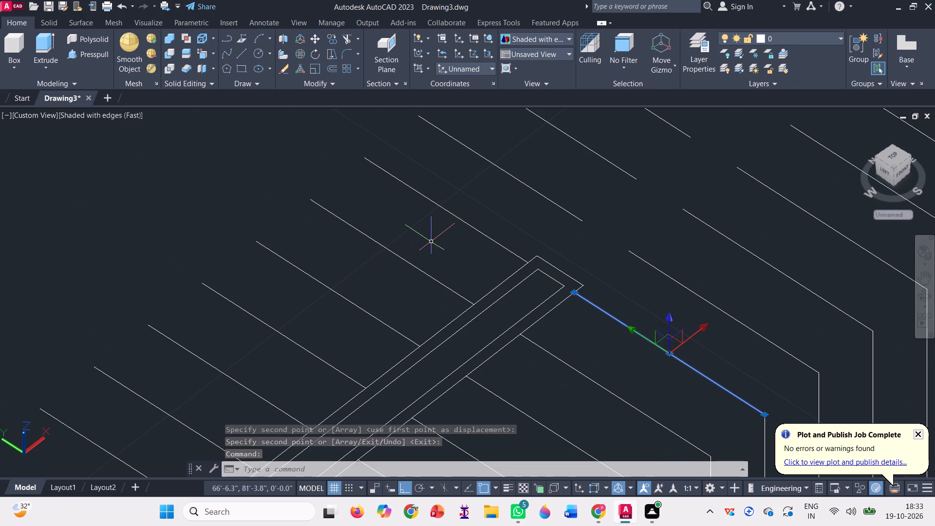
key(Delete)
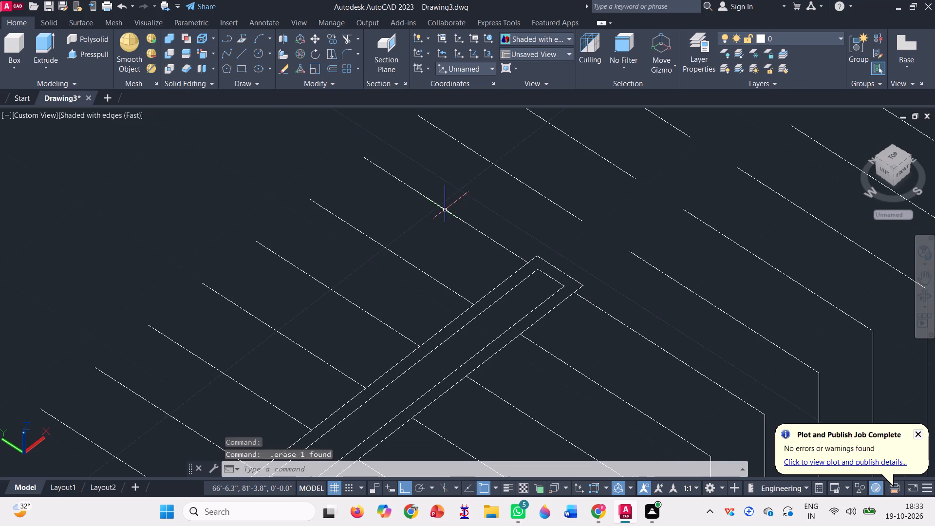
click(445, 209)
key(Delete)
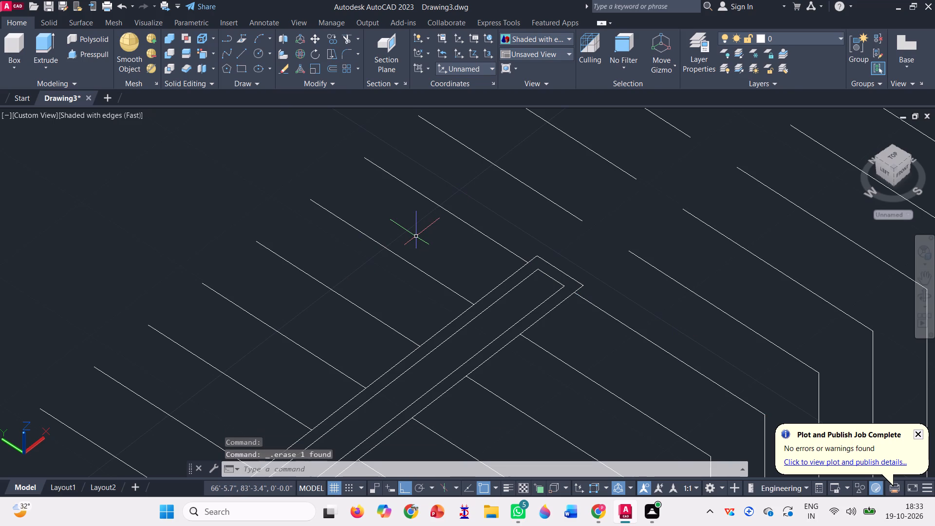
Copy the stair profile's topmost short tread line twice up the flight, each one riser higher and one guide-line bay further along.
scroll(415, 237, down, 2)
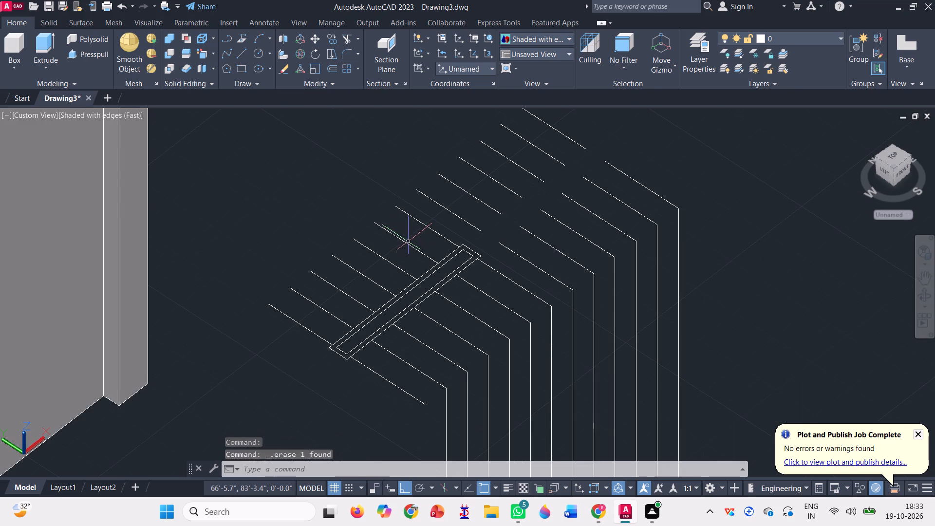
scroll(407, 234, down, 2)
scroll(410, 279, down, 1)
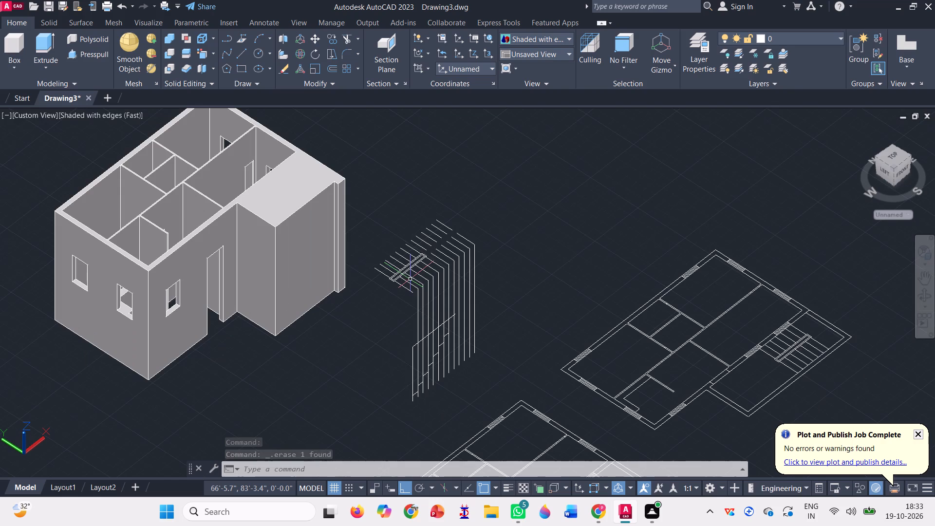
scroll(422, 406, up, 3)
scroll(419, 405, down, 1)
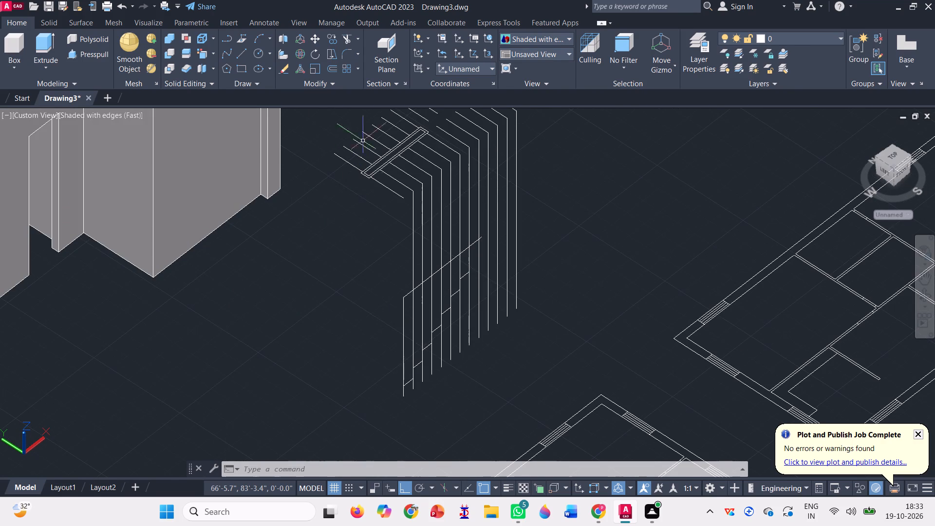
click(326, 41)
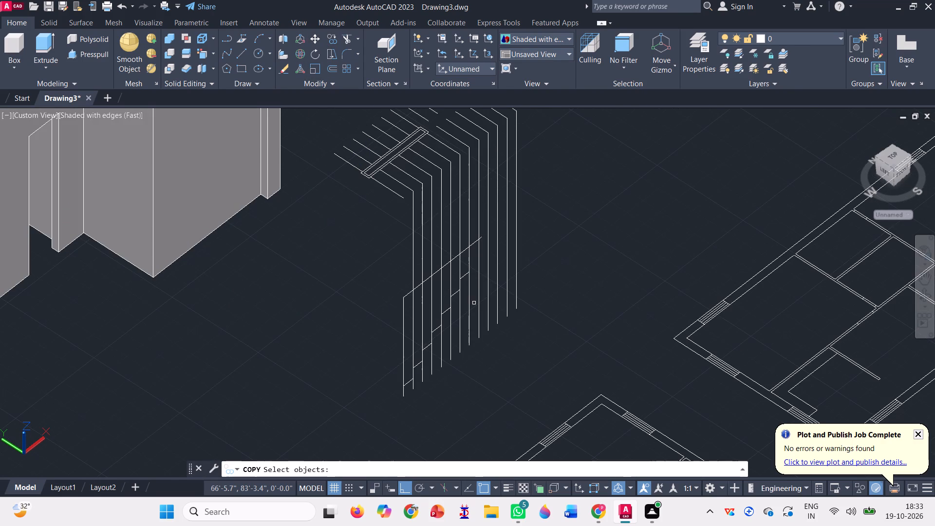
scroll(472, 276, up, 3)
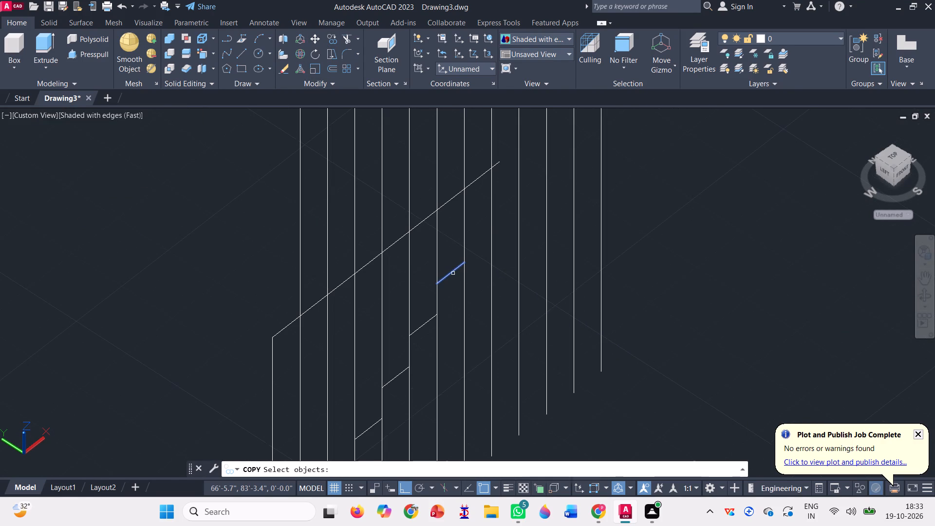
click(453, 273)
key(space)
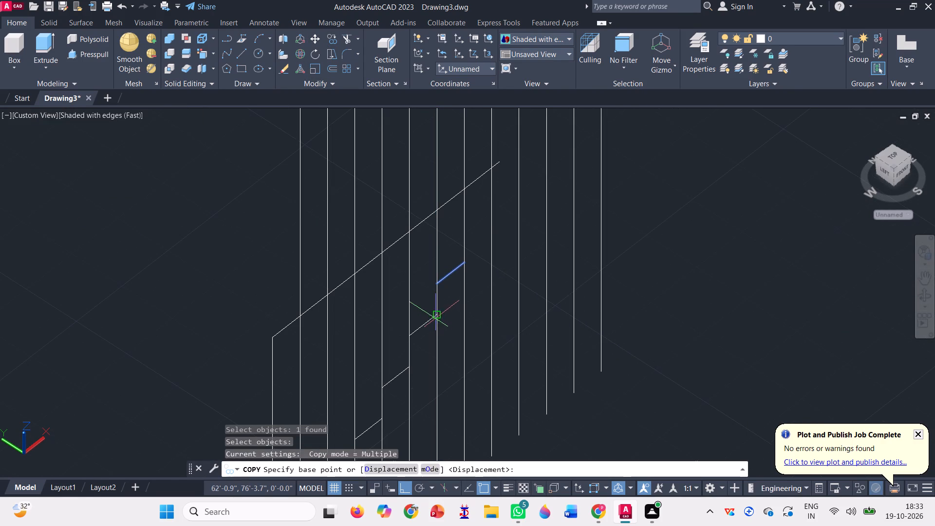
click(435, 316)
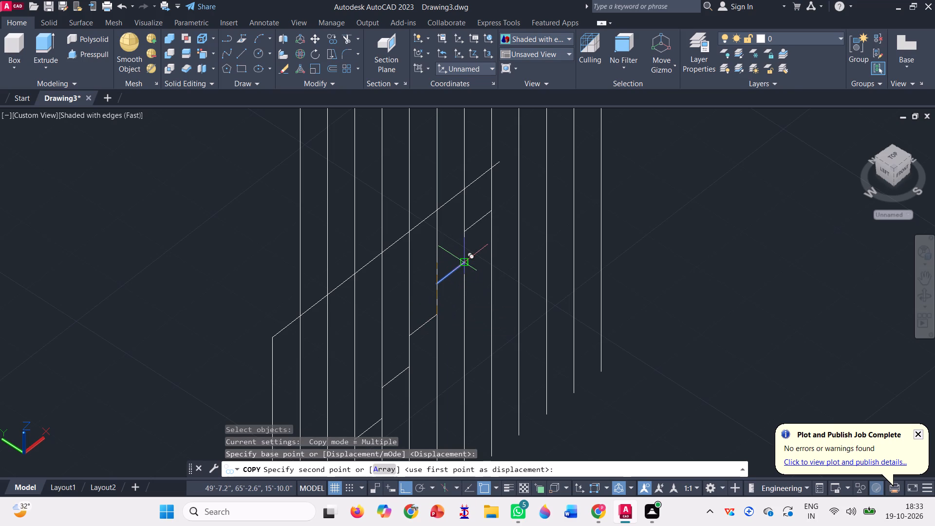
click(463, 266)
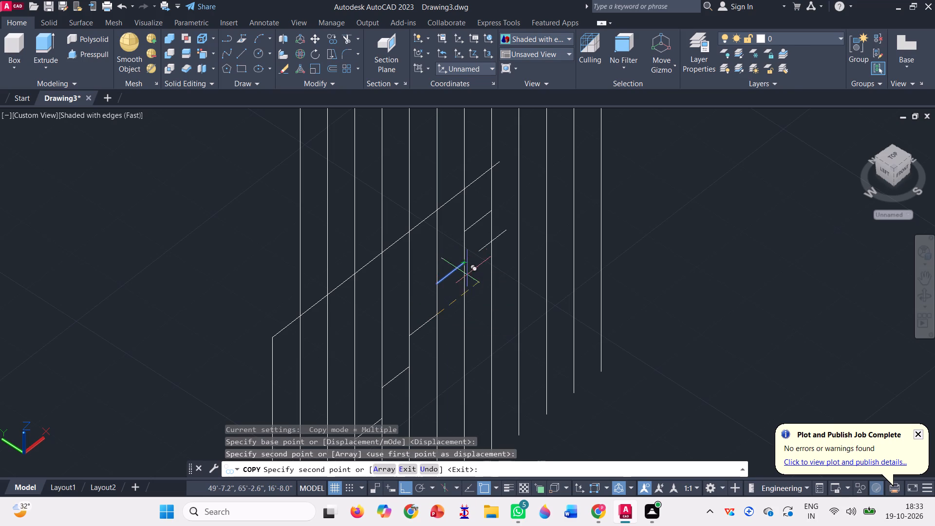
scroll(461, 302, down, 1)
scroll(473, 234, up, 3)
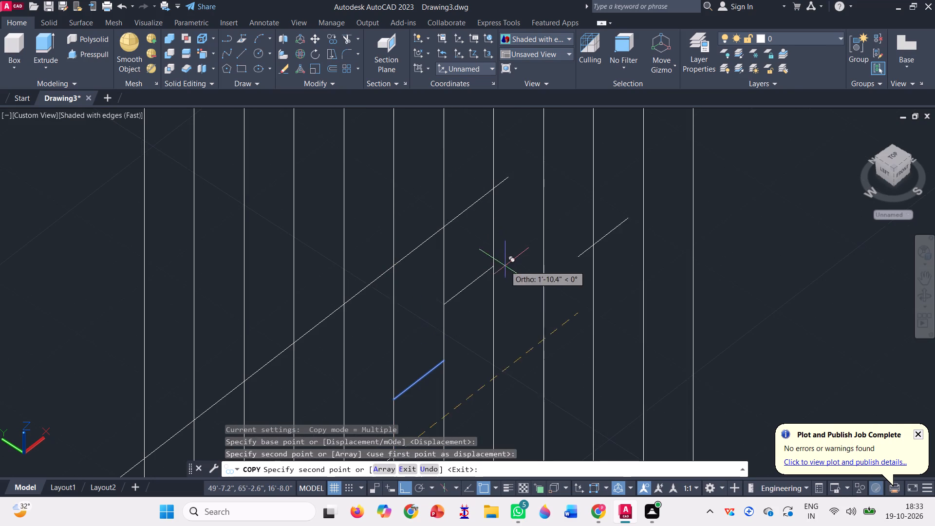
click(492, 268)
key(space)
scroll(457, 257, down, 2)
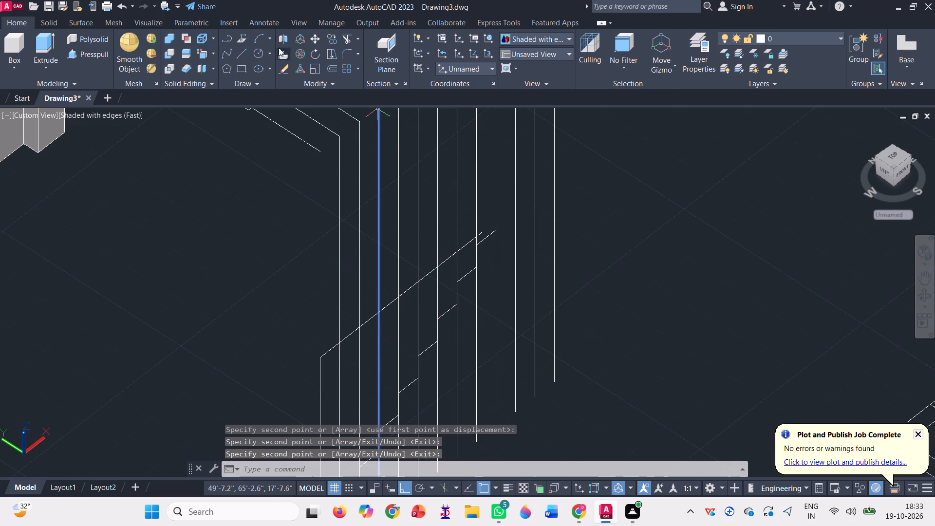
Draw a 6' line along the X axis from the top of the first vertical guide line to the last one.
click(243, 55)
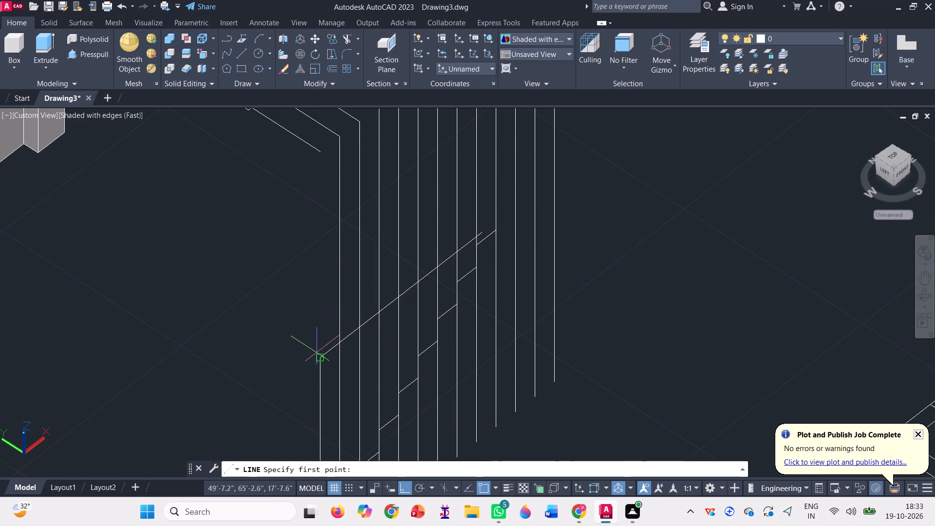
click(321, 355)
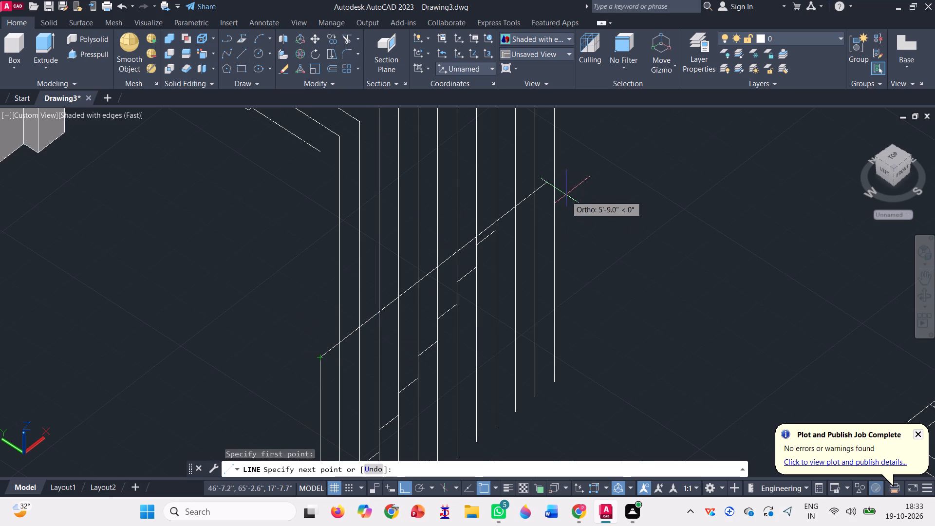
click(554, 177)
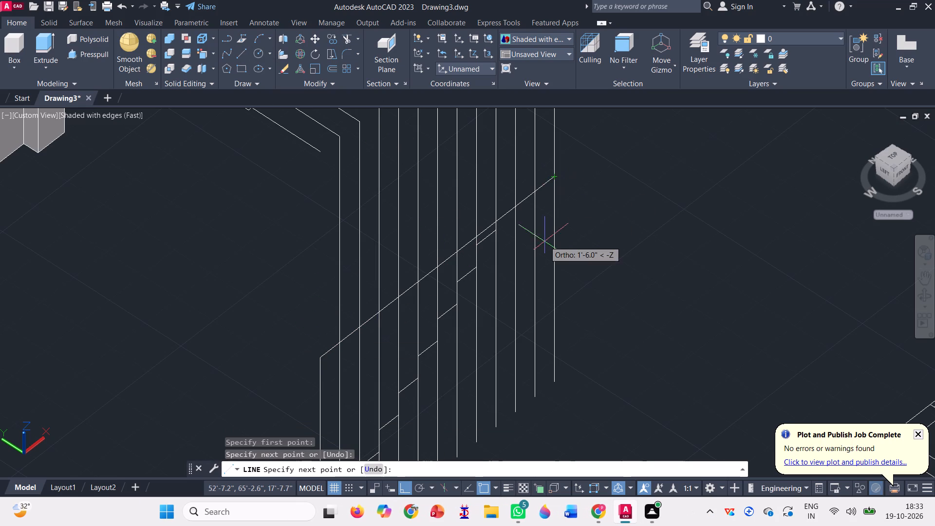
key(space)
scroll(535, 204, down, 2)
scroll(542, 223, up, 2)
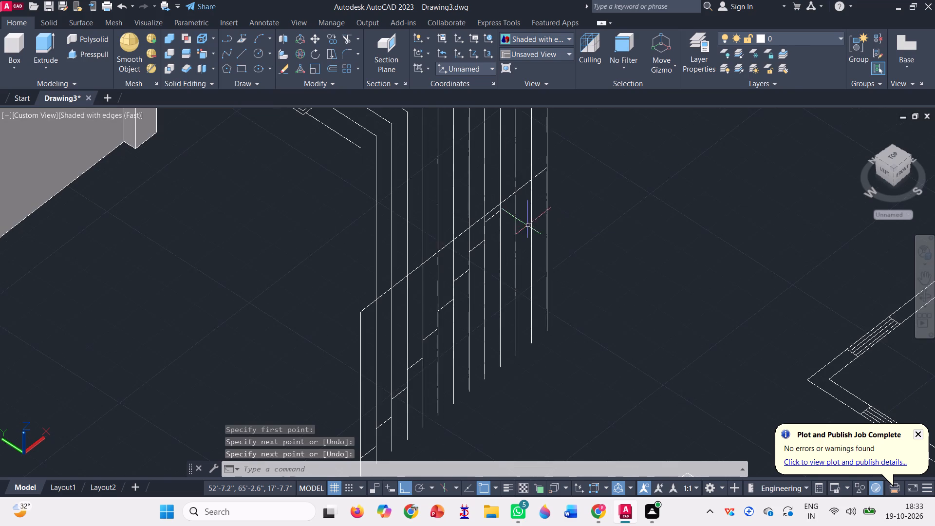
Copy the complete stair guide set, with plan treads, verticals and profile, onto the house's projecting stair block, aligning its lowest front corner with the block's bottom corner.
scroll(471, 234, down, 2)
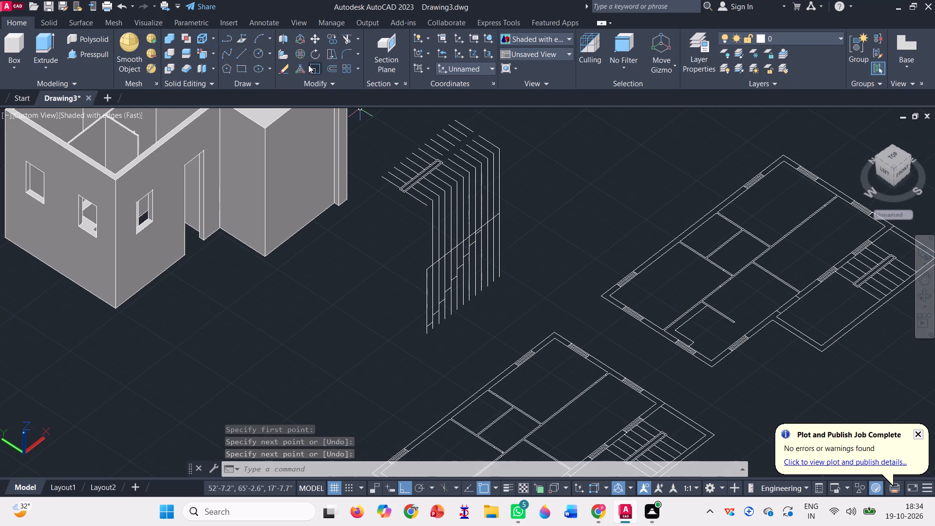
click(332, 42)
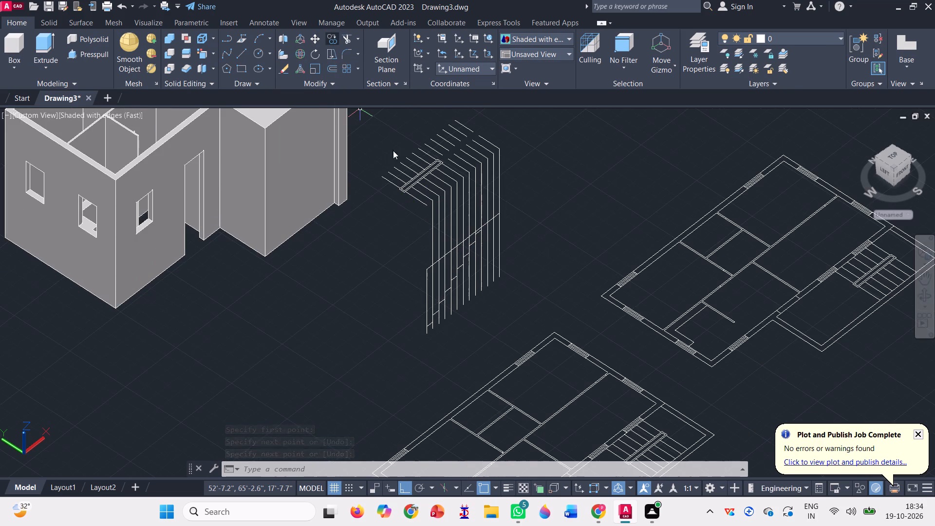
click(508, 304)
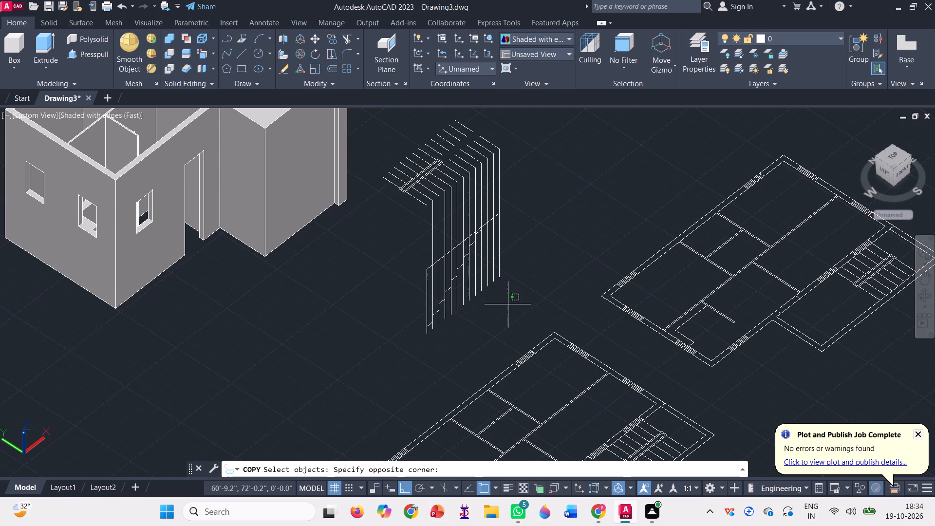
click(384, 148)
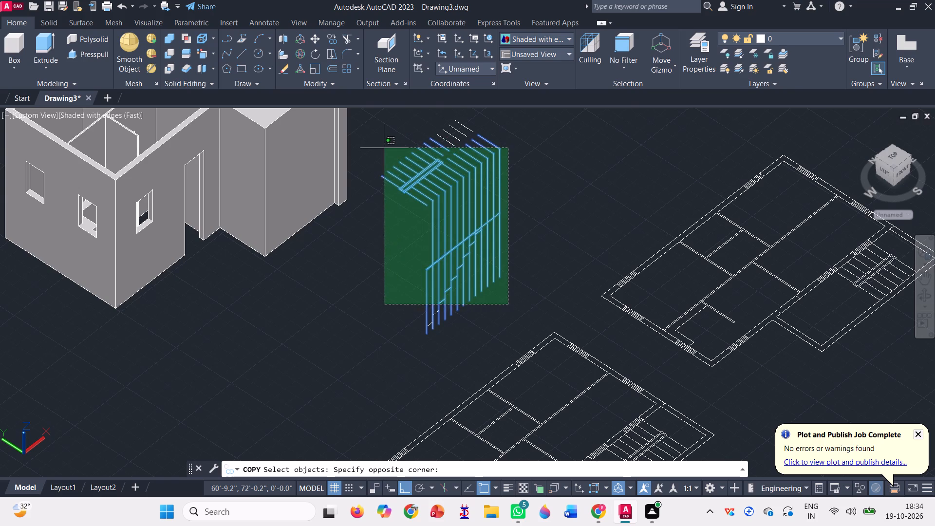
click(456, 340)
click(399, 302)
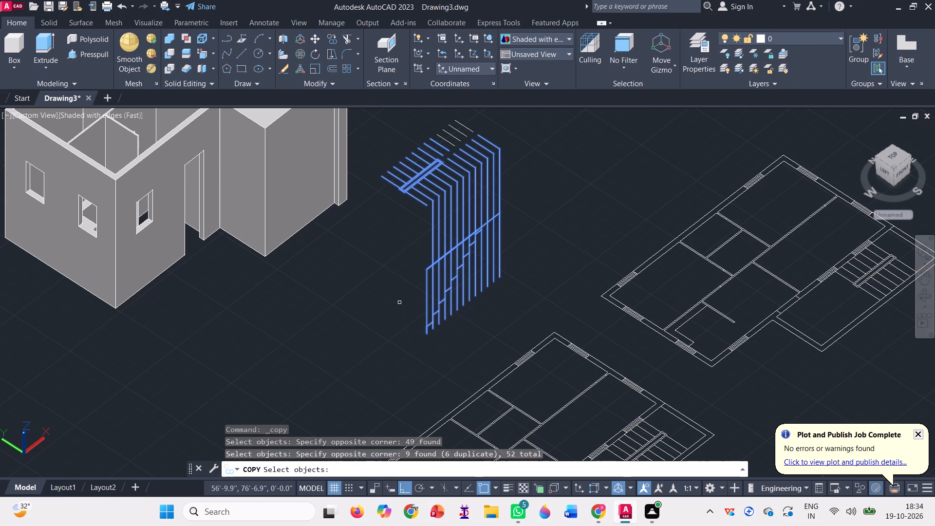
scroll(489, 357, down, 1)
scroll(473, 236, up, 3)
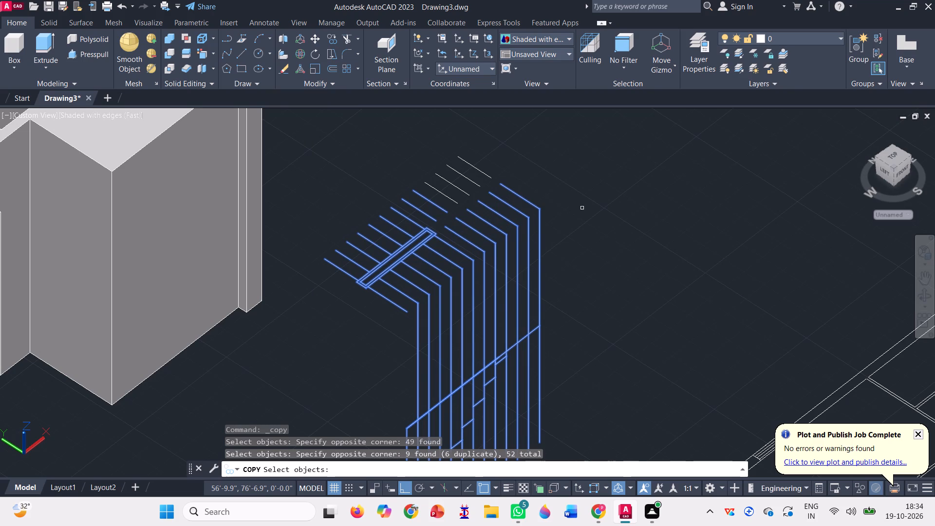
click(583, 210)
click(382, 137)
scroll(438, 174, down, 1)
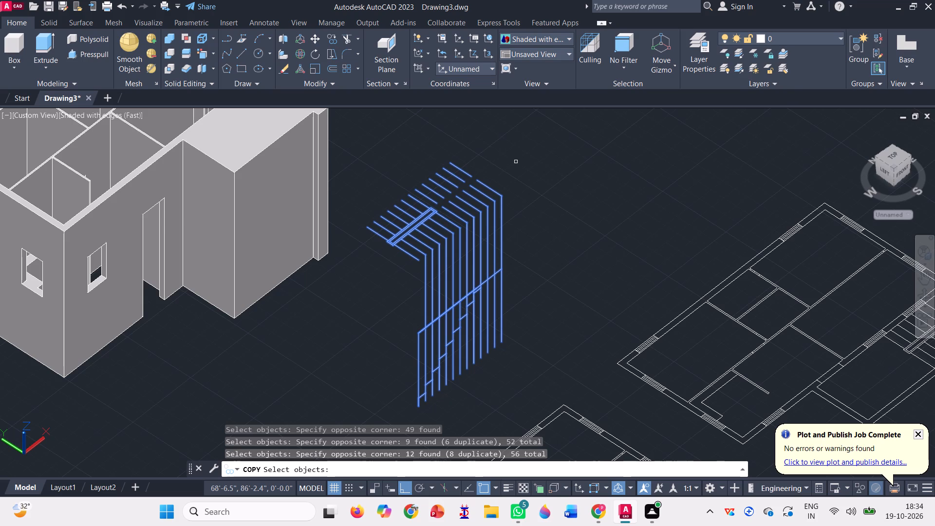
key(space)
scroll(489, 157, down, 1)
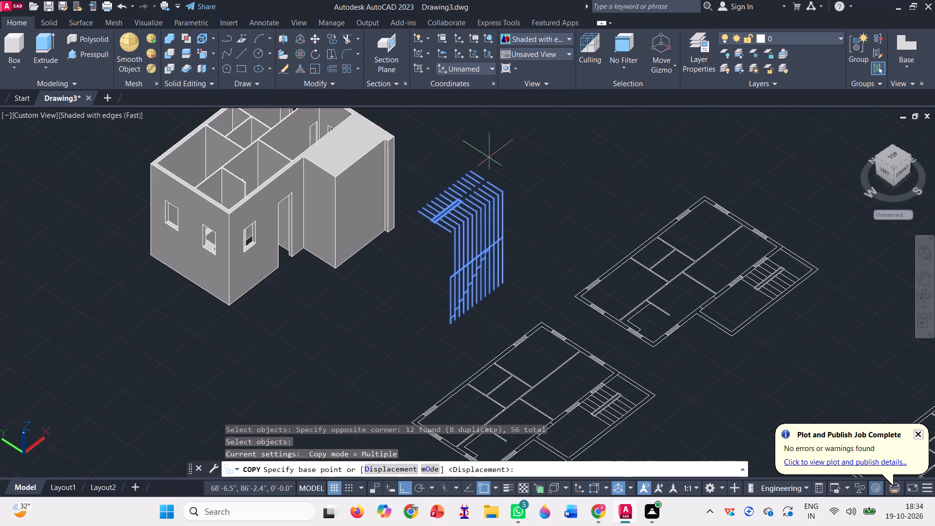
scroll(463, 306, up, 5)
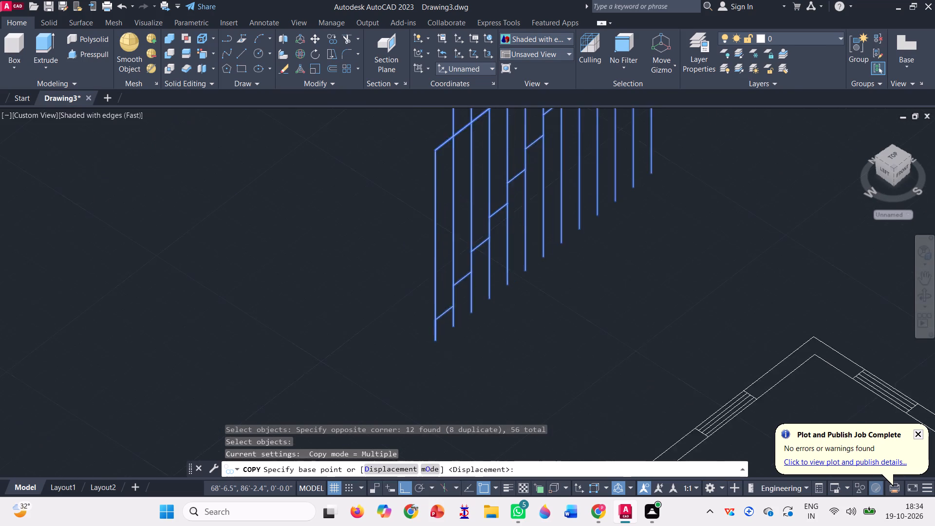
click(430, 340)
scroll(477, 328, down, 2)
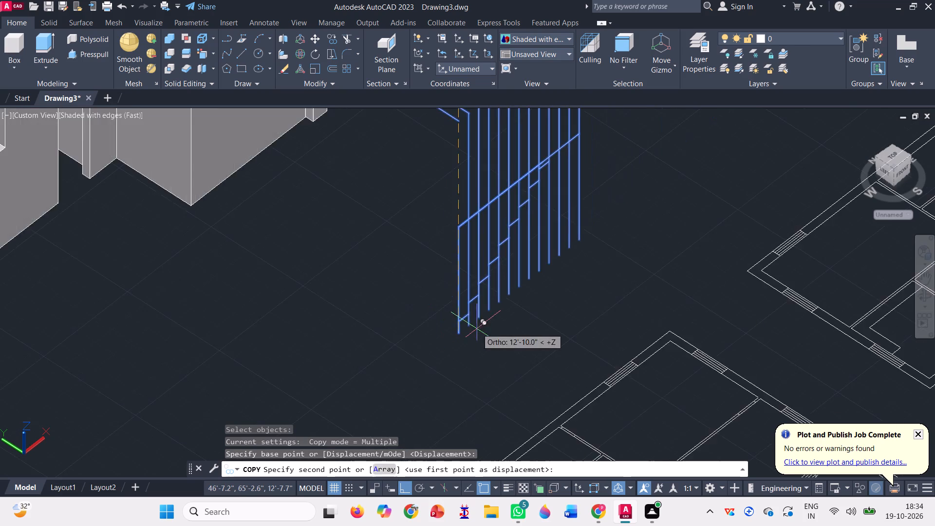
scroll(479, 327, down, 2)
scroll(363, 264, up, 2)
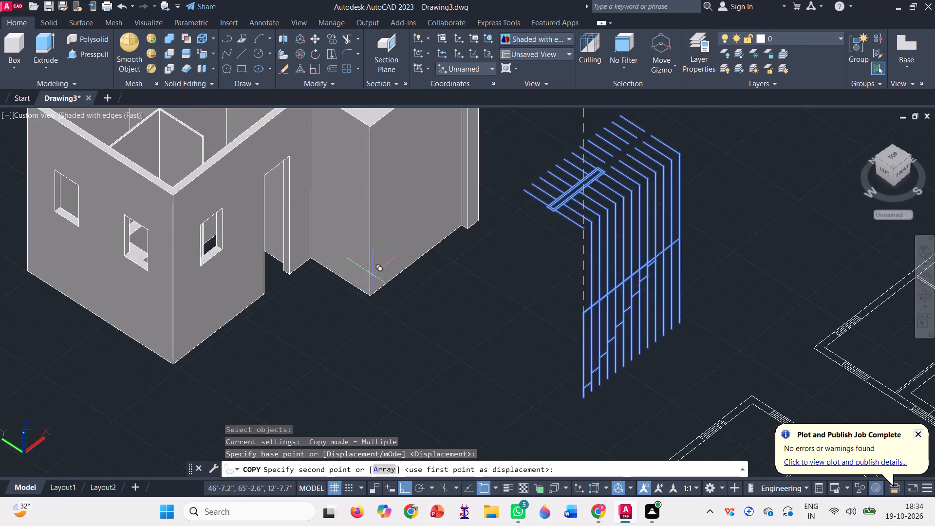
scroll(374, 277, up, 2)
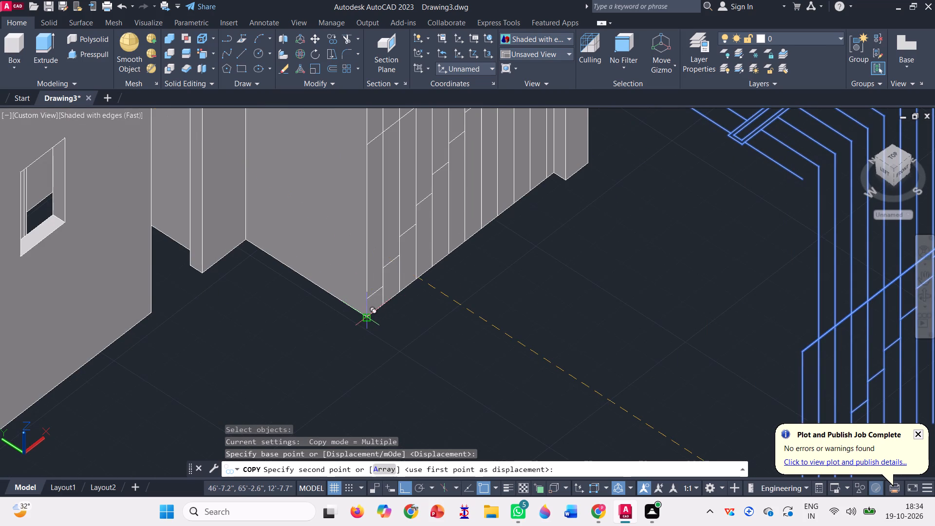
click(367, 316)
scroll(370, 338, down, 2)
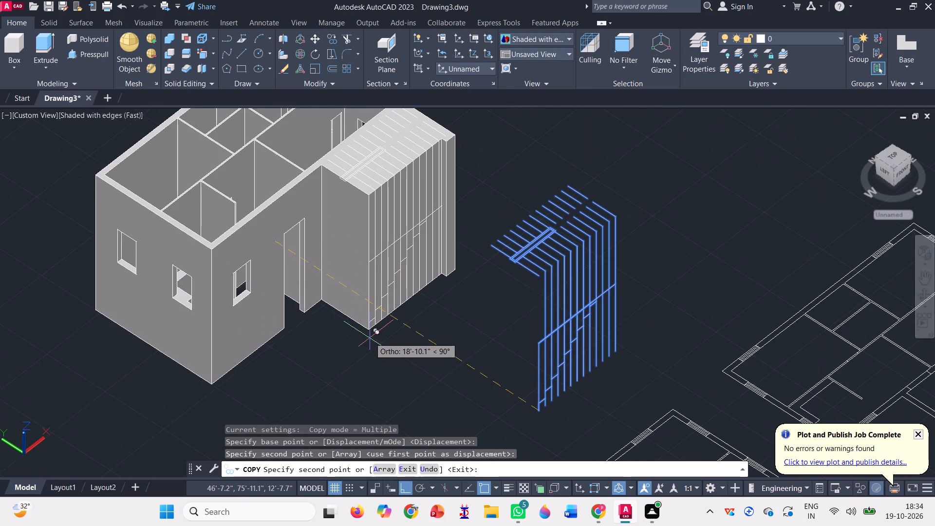
key(Escape)
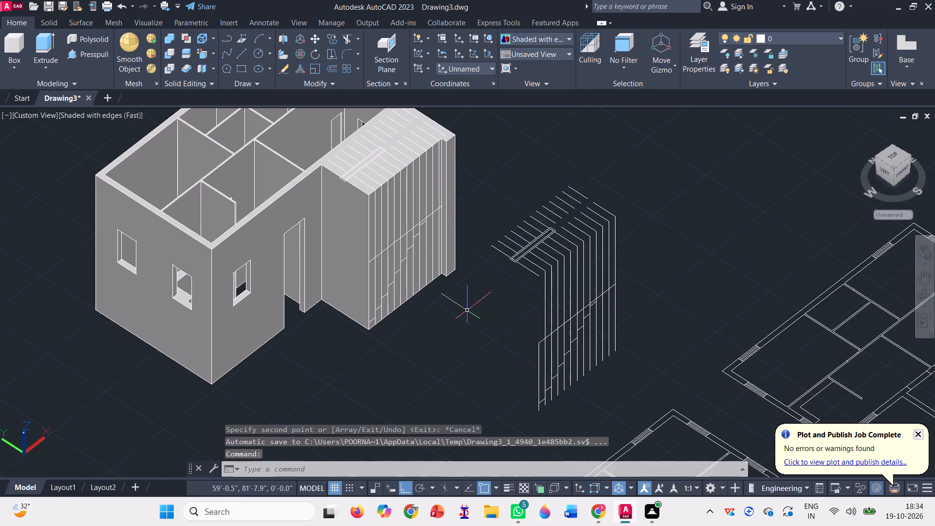
Delete the original stair guide set standing beside the house, including the two short leftover lines at its lower corner.
scroll(451, 331, down, 1)
click(557, 371)
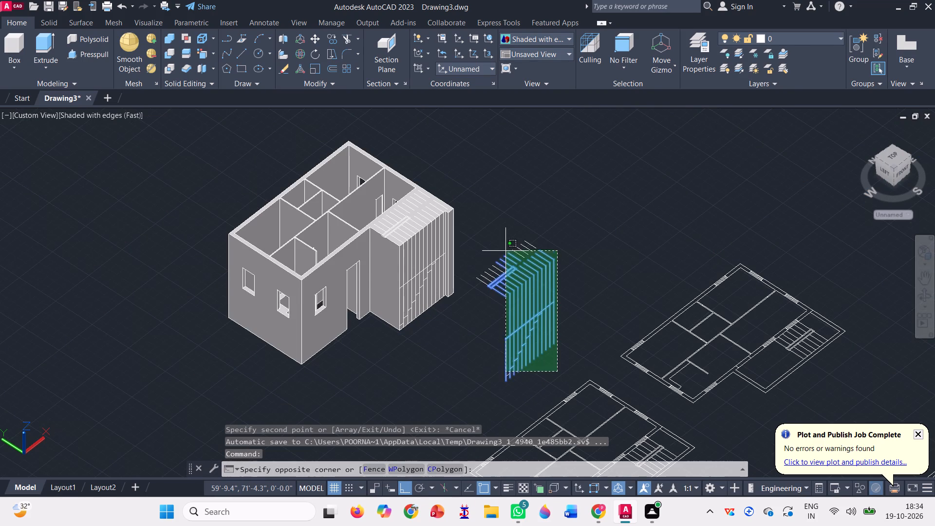
click(493, 240)
click(480, 315)
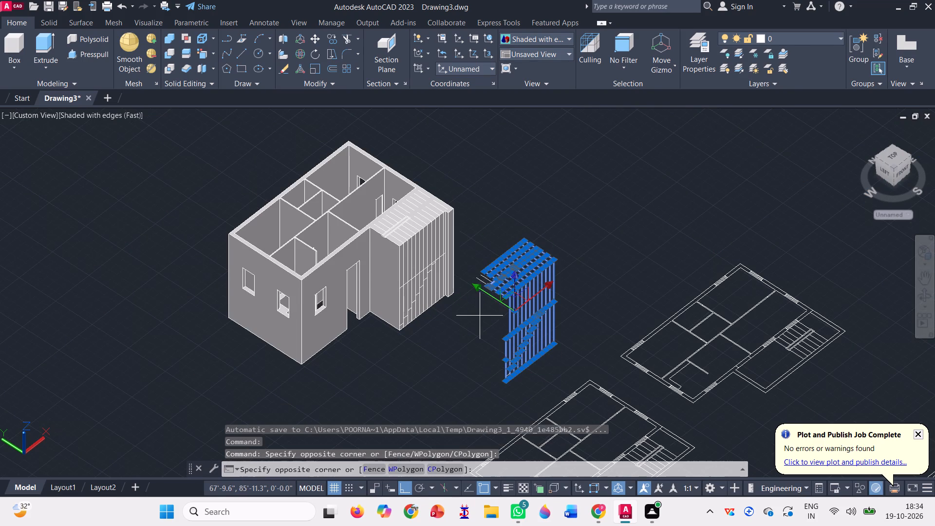
click(495, 262)
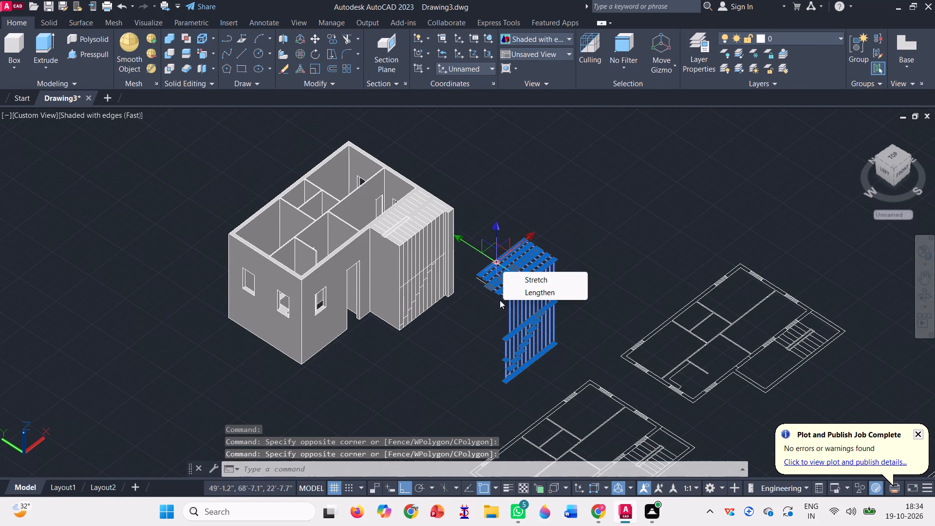
click(499, 314)
click(474, 261)
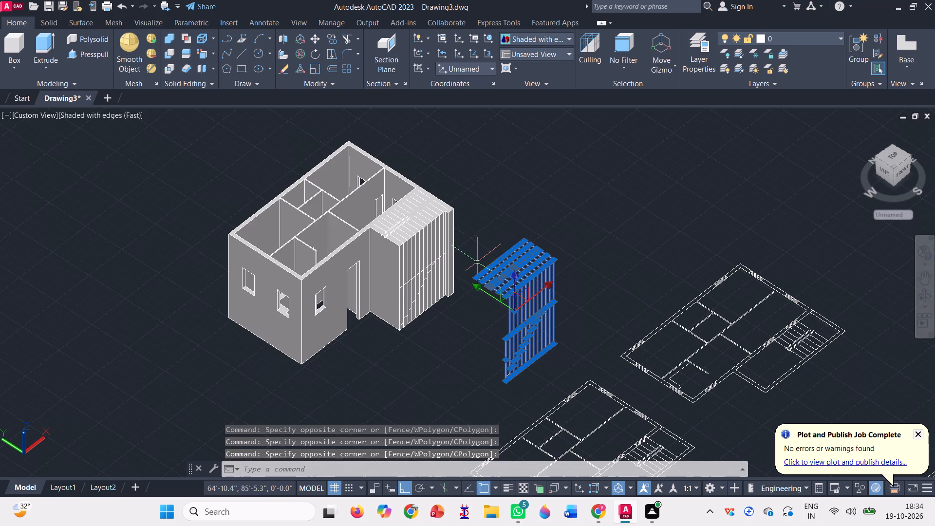
key(Delete)
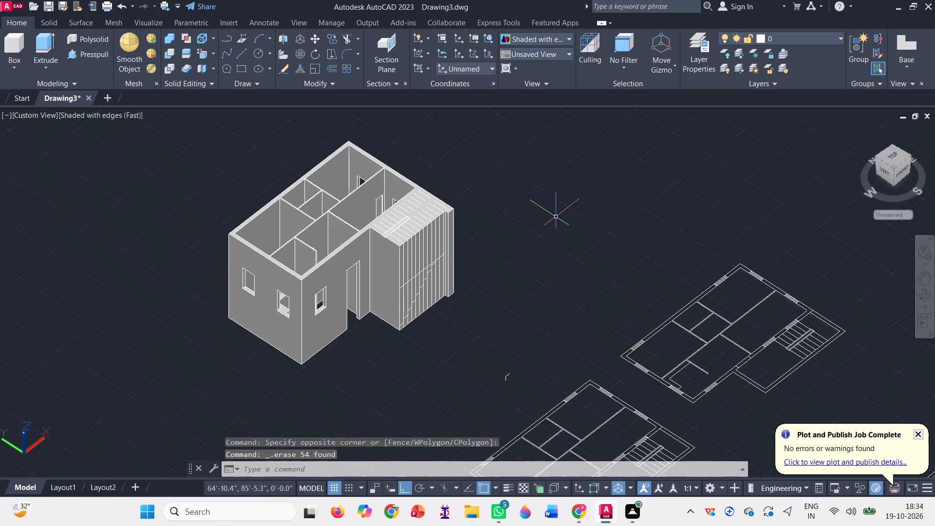
click(518, 389)
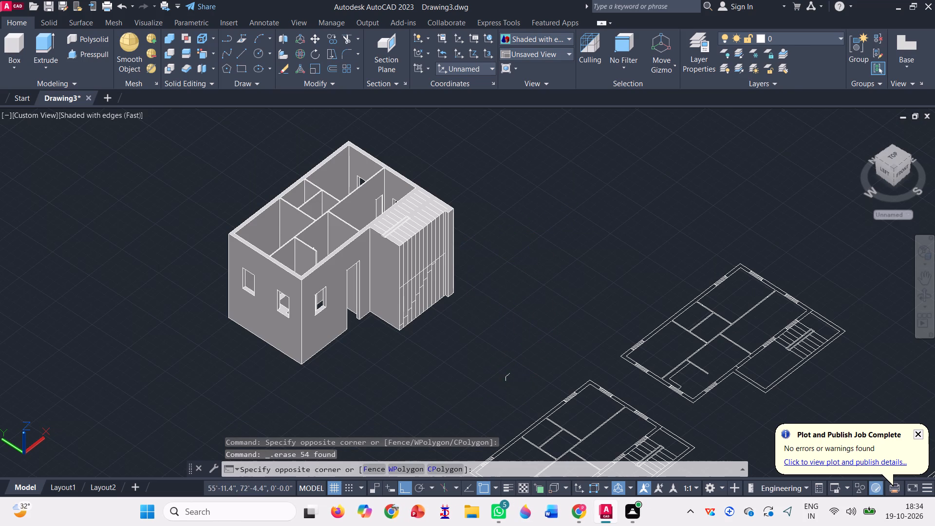
click(495, 374)
scroll(519, 382, up, 3)
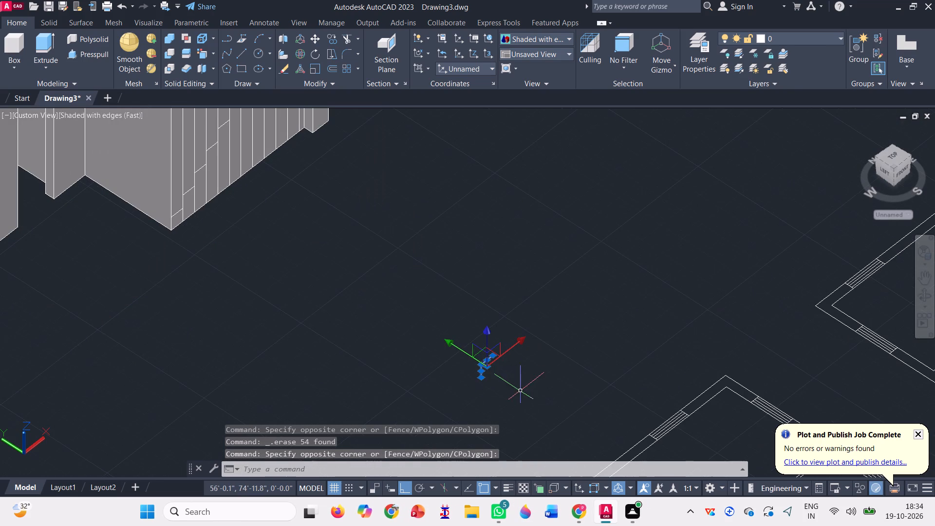
key(Delete)
scroll(545, 357, down, 1)
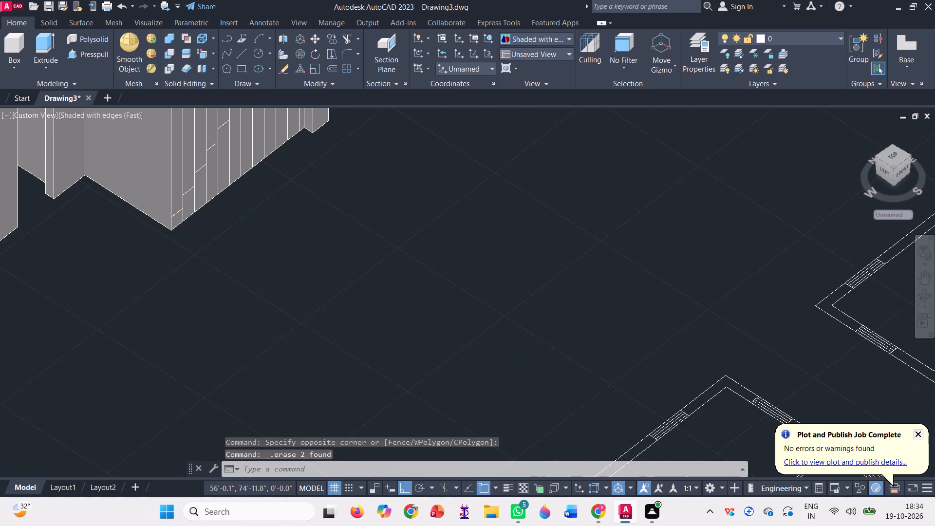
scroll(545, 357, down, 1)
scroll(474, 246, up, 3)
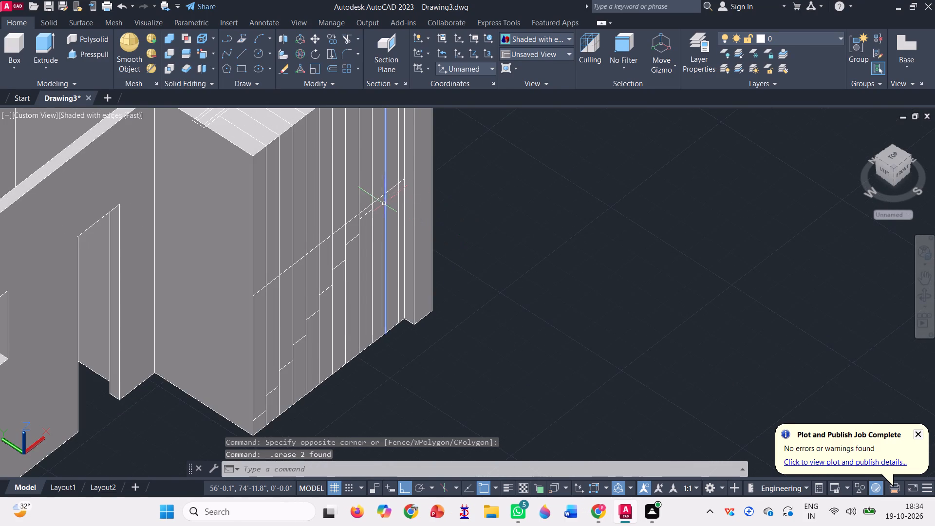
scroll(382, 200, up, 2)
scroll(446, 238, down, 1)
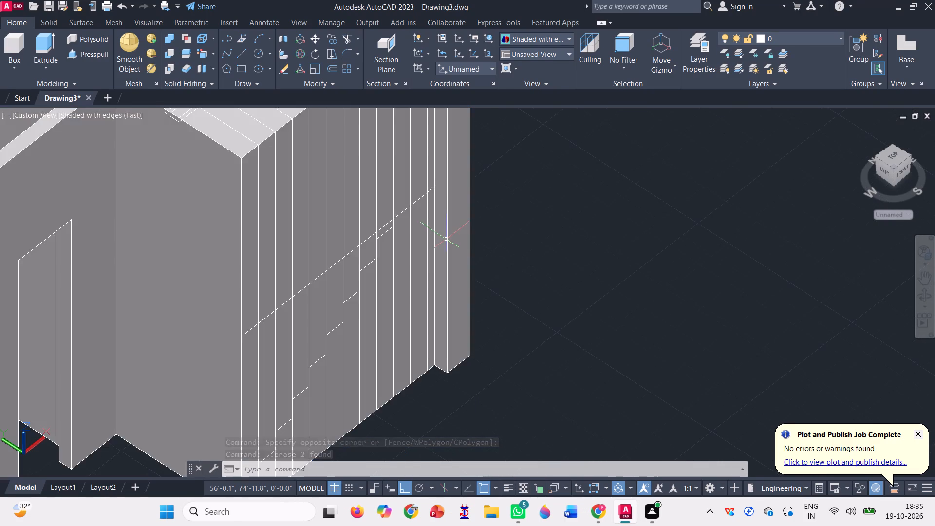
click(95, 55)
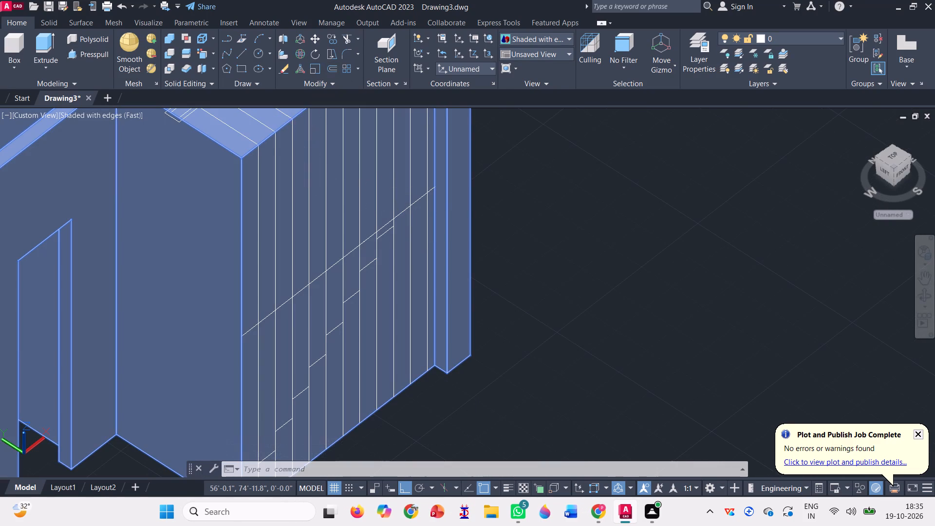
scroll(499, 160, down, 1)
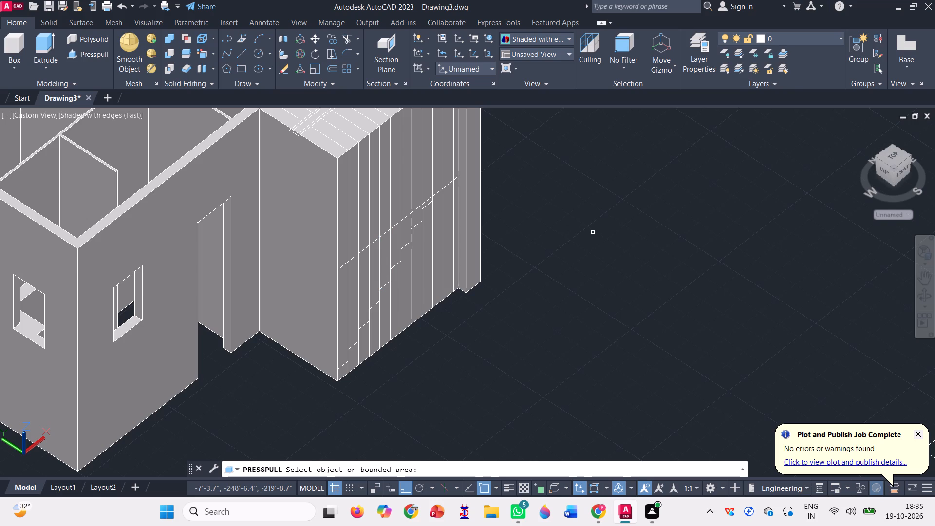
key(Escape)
Draw a vertical line down the stair block's end face, from where the central rail's outer line meets the top edge to the bottom edge.
key(l)
key(Return)
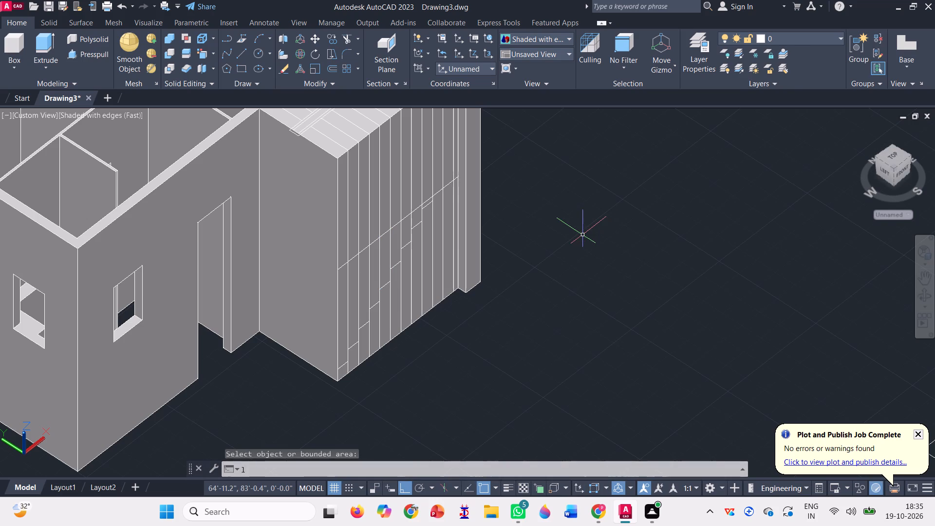
scroll(568, 280, down, 1)
scroll(374, 164, up, 2)
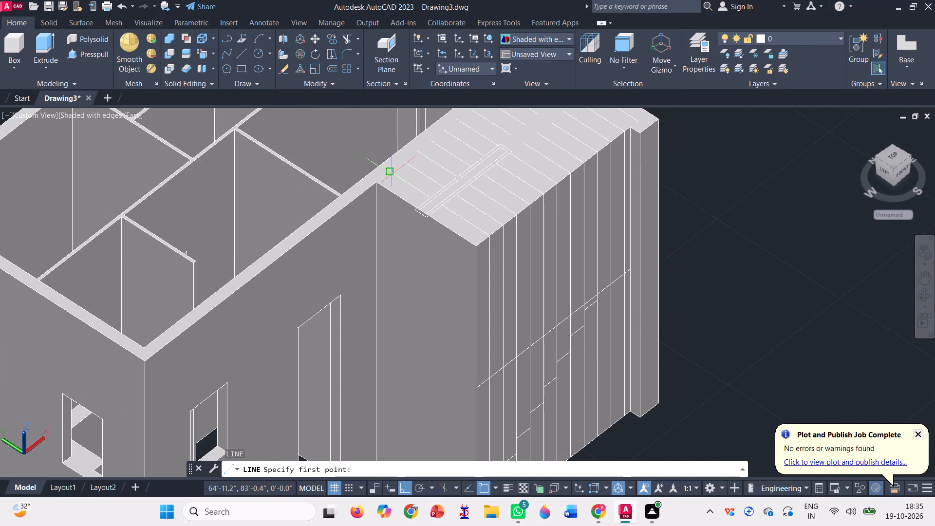
scroll(392, 174, up, 3)
scroll(494, 296, up, 2)
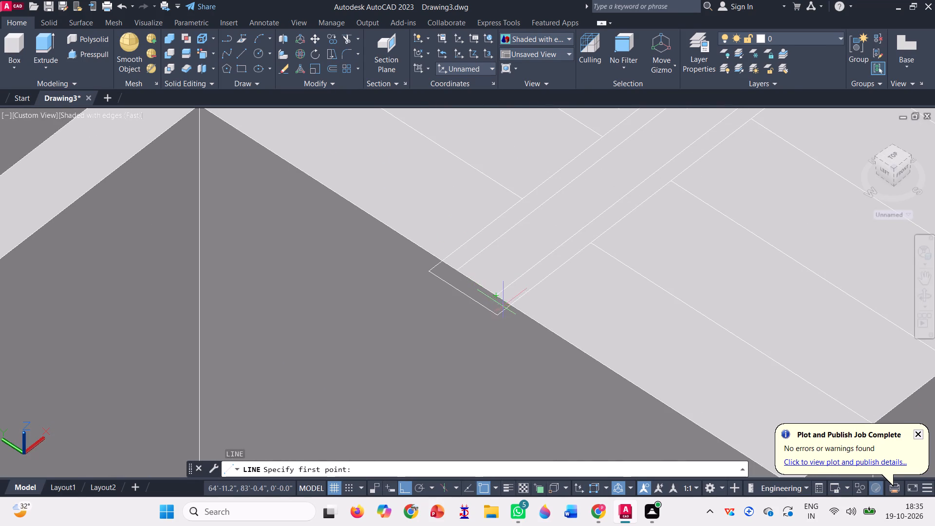
click(510, 306)
scroll(514, 298, down, 1)
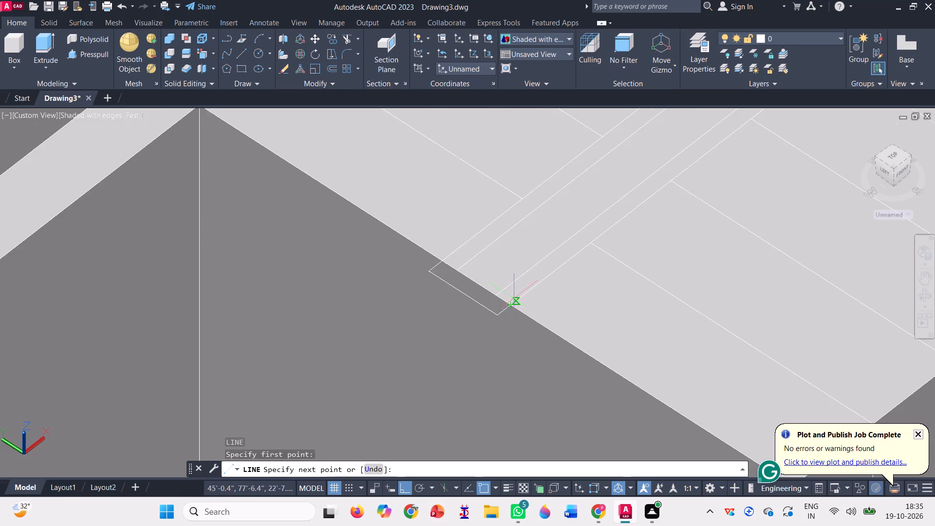
scroll(514, 298, down, 1)
scroll(476, 264, down, 3)
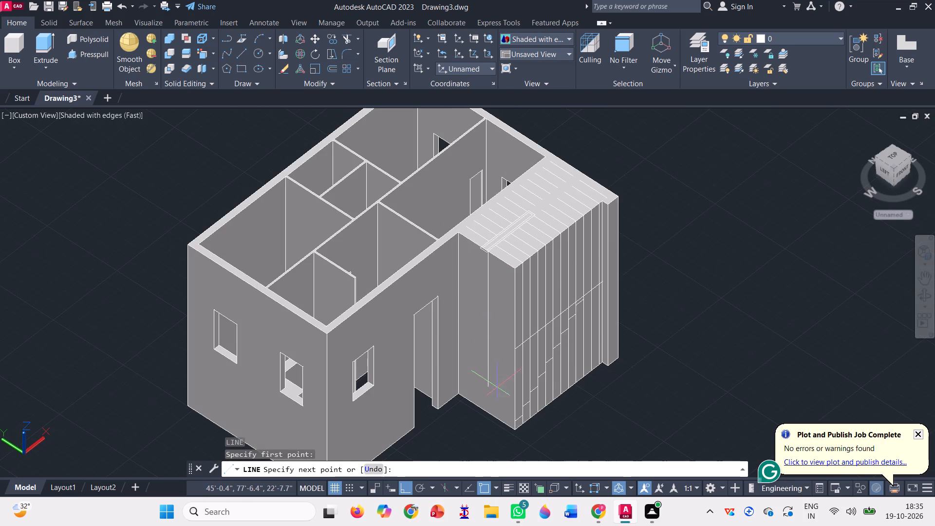
scroll(489, 419, up, 3)
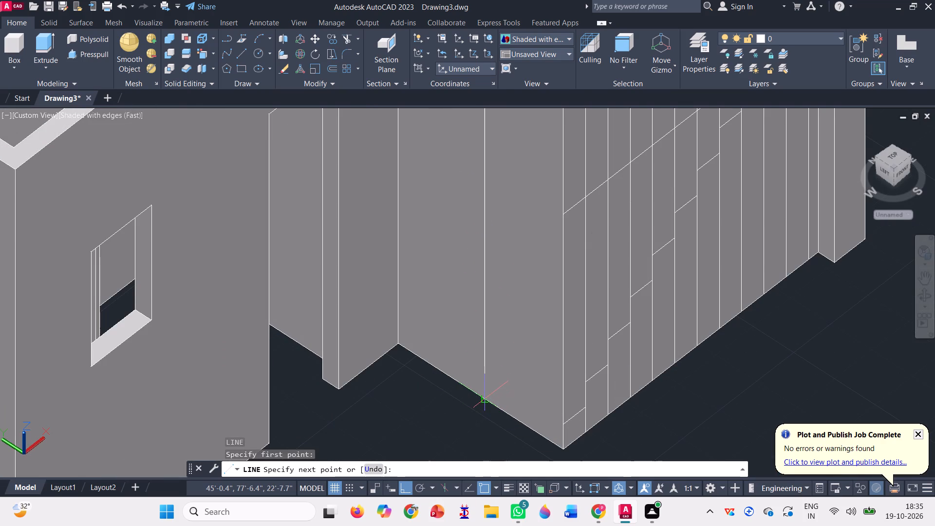
click(485, 401)
key(space)
scroll(439, 408, down, 2)
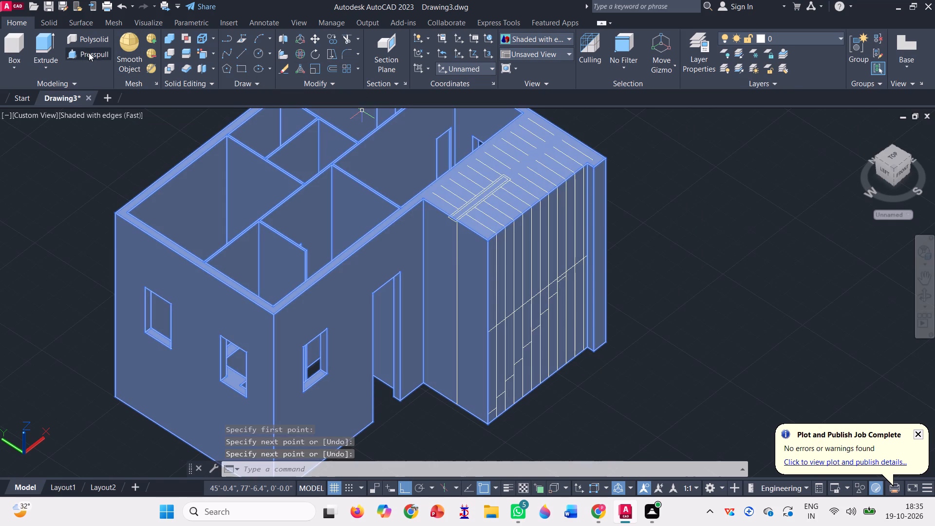
Presspull the area between the bottom step and the horizontal guide line inward to the vertical line on the stair block's end face.
click(89, 51)
scroll(495, 376, up, 3)
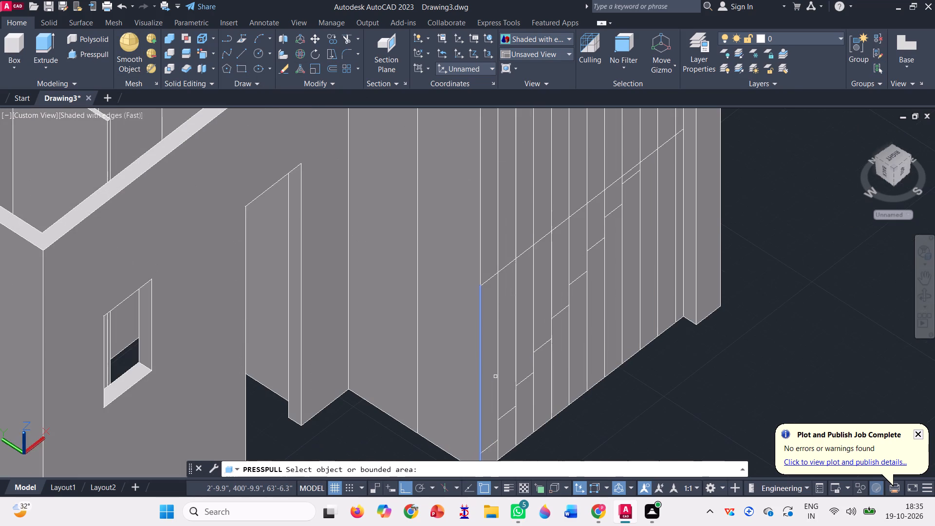
click(492, 345)
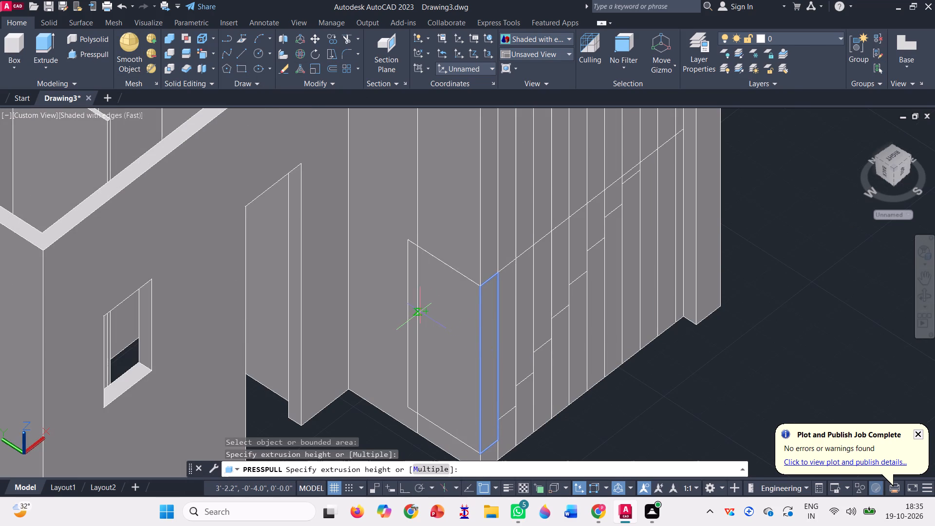
click(420, 311)
scroll(440, 335, down, 1)
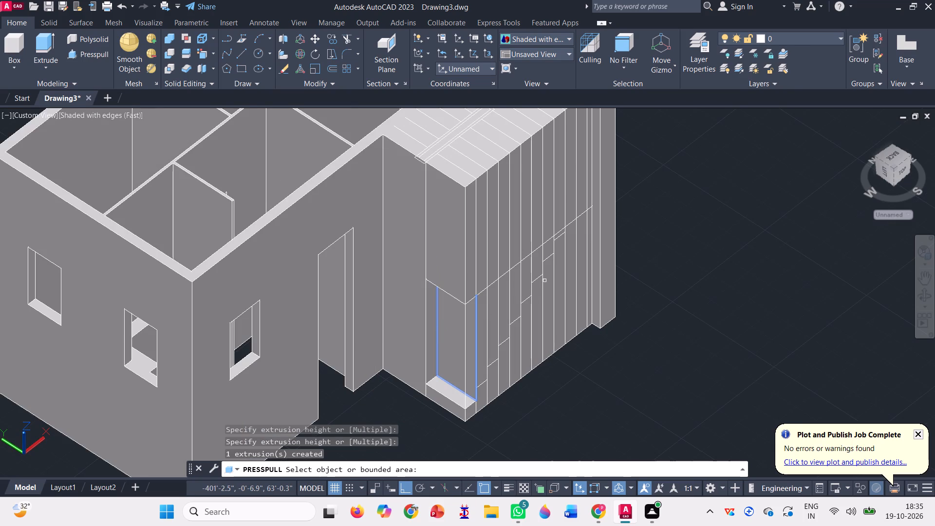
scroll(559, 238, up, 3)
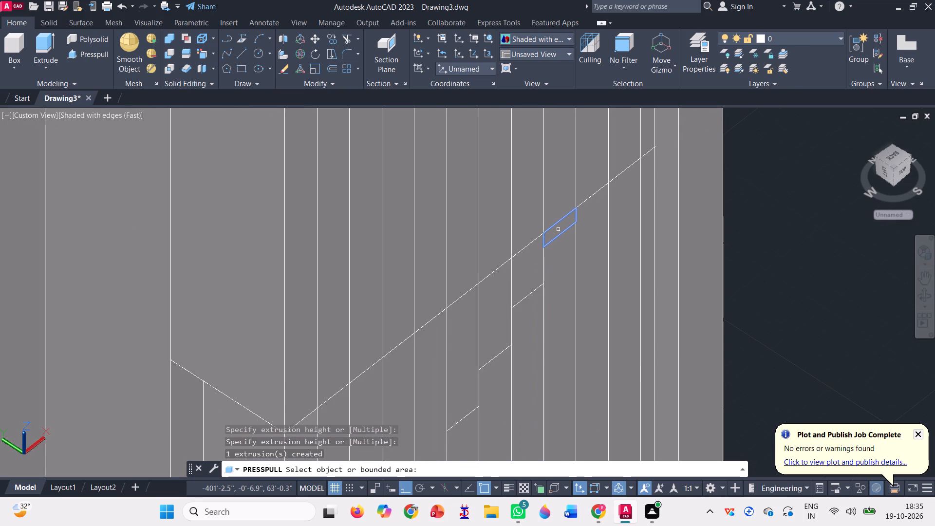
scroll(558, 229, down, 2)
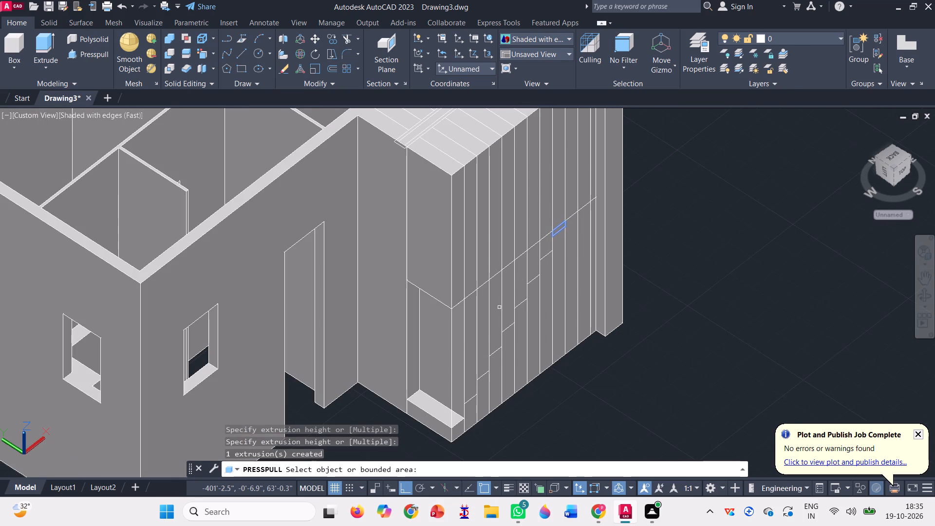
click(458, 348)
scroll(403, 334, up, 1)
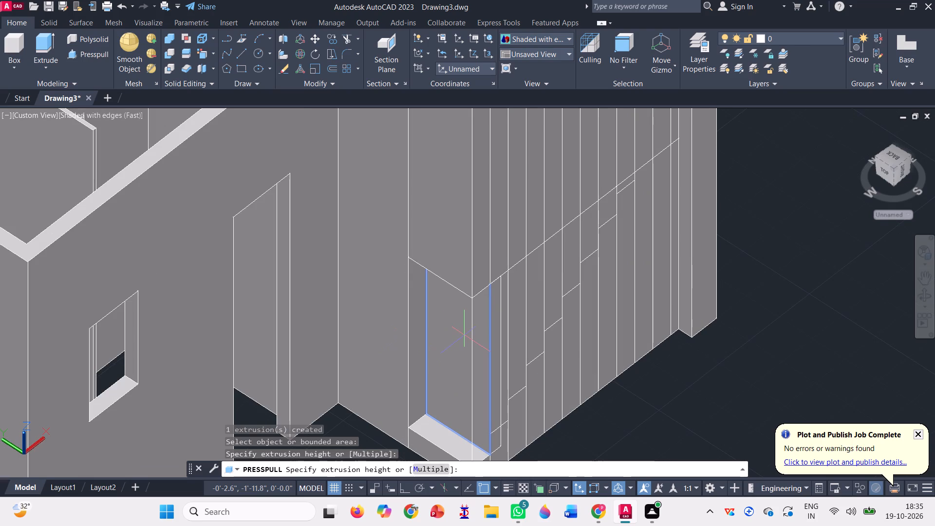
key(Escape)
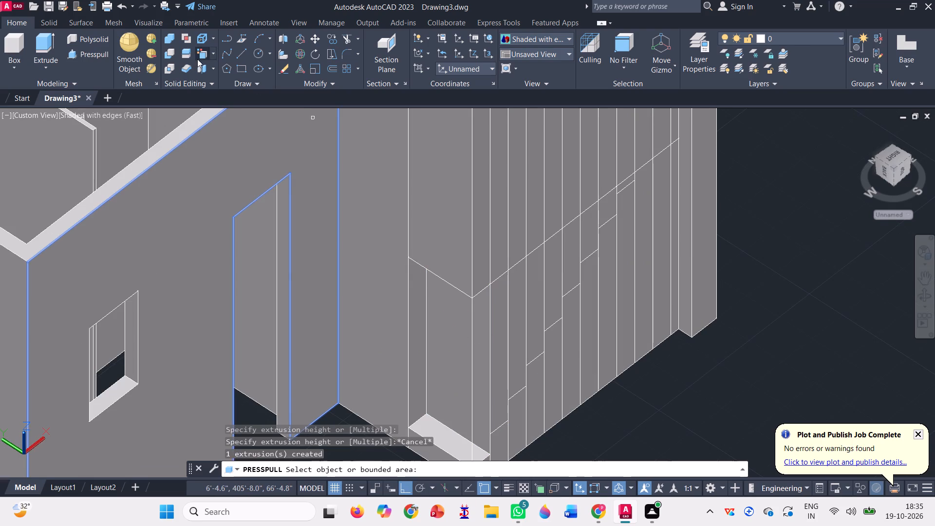
Presspull the second guide column and the areas above the third and fourth steps inward to the same depth as the first cut.
click(92, 53)
scroll(497, 352, up, 2)
click(497, 352)
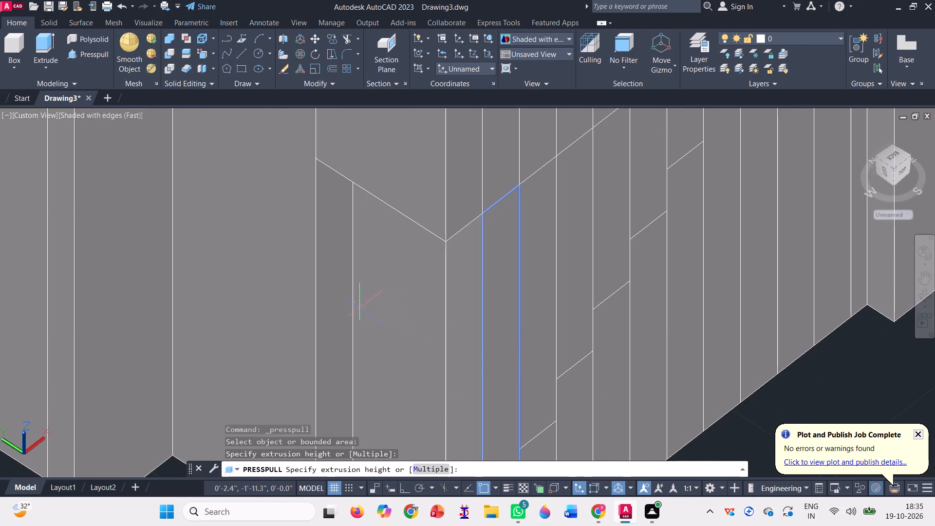
click(353, 307)
scroll(425, 342, down, 1)
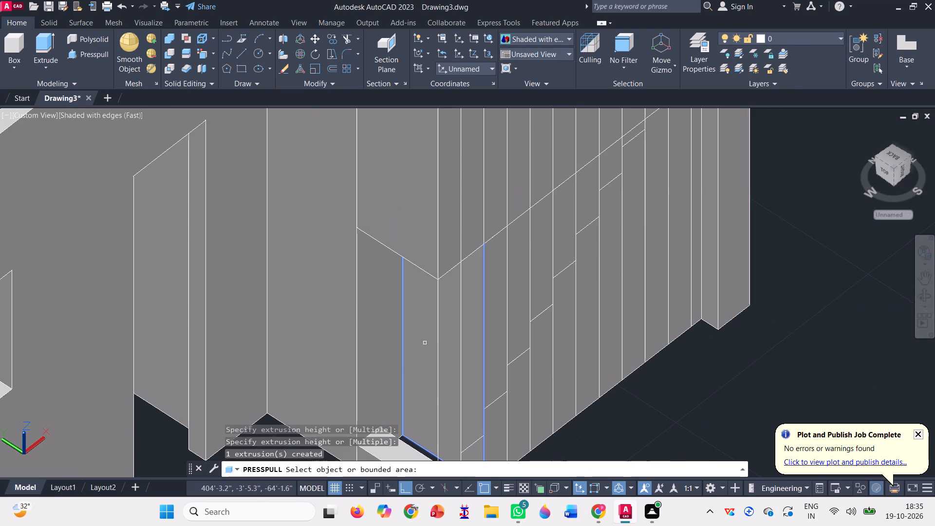
click(497, 332)
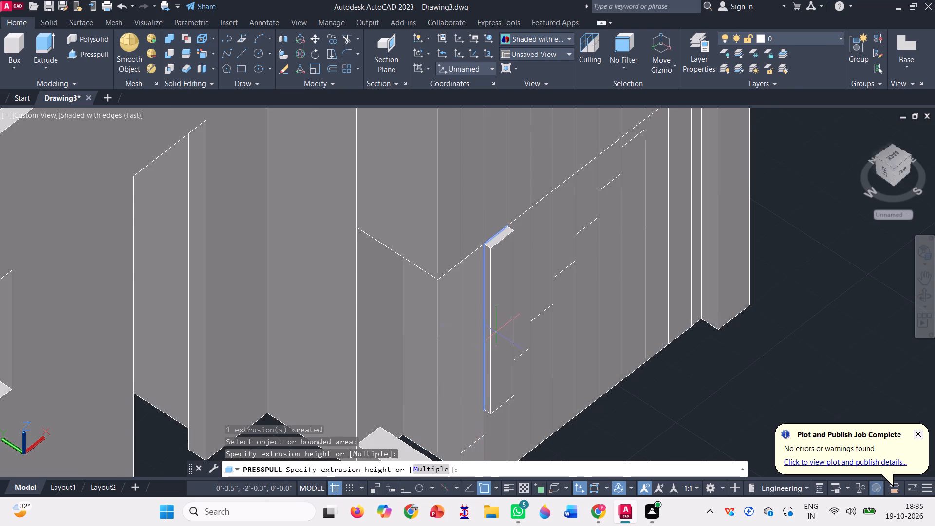
click(404, 313)
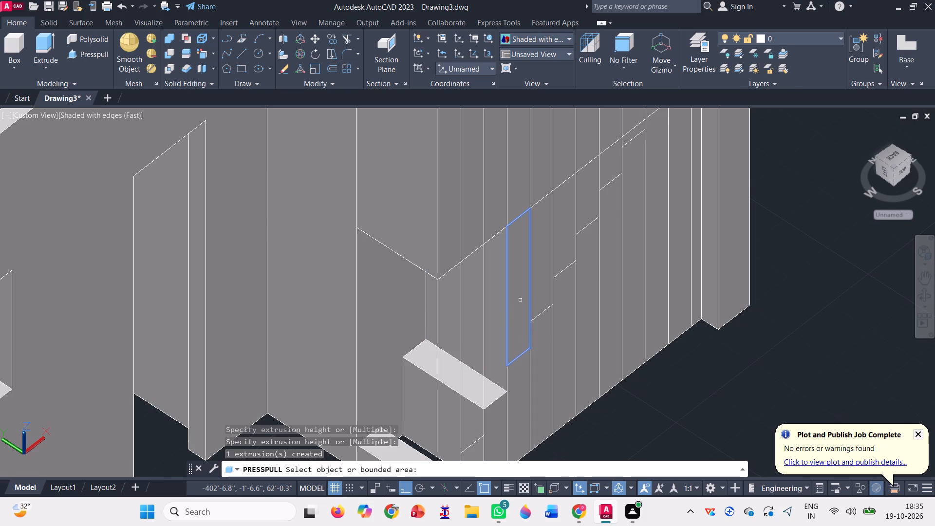
click(520, 300)
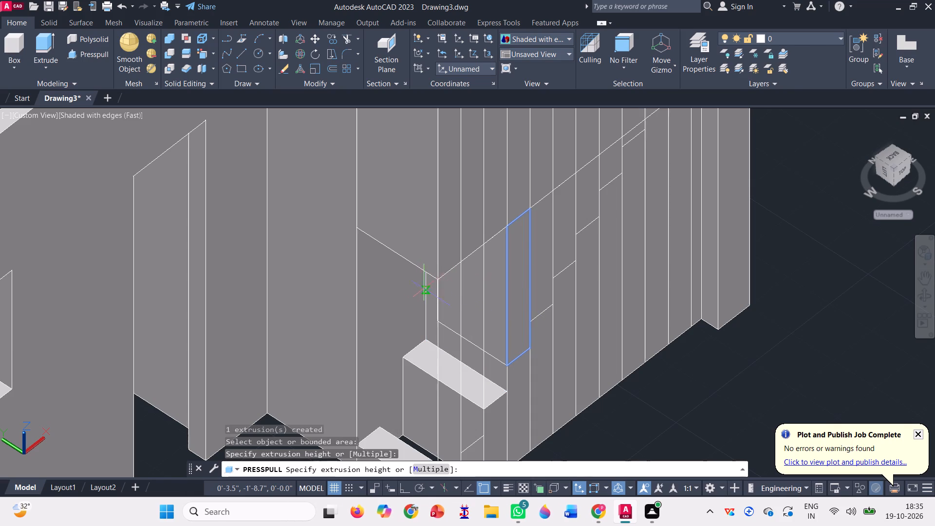
click(426, 292)
Presspull the areas above the fifth, sixth, seventh and eighth steps inward to the same depth, up to the horizontal guide line.
scroll(451, 332, down, 1)
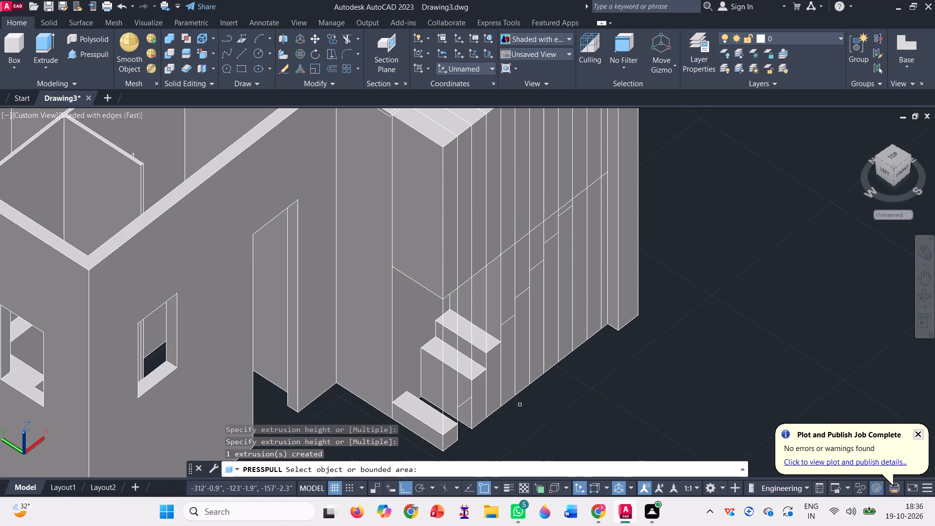
click(509, 287)
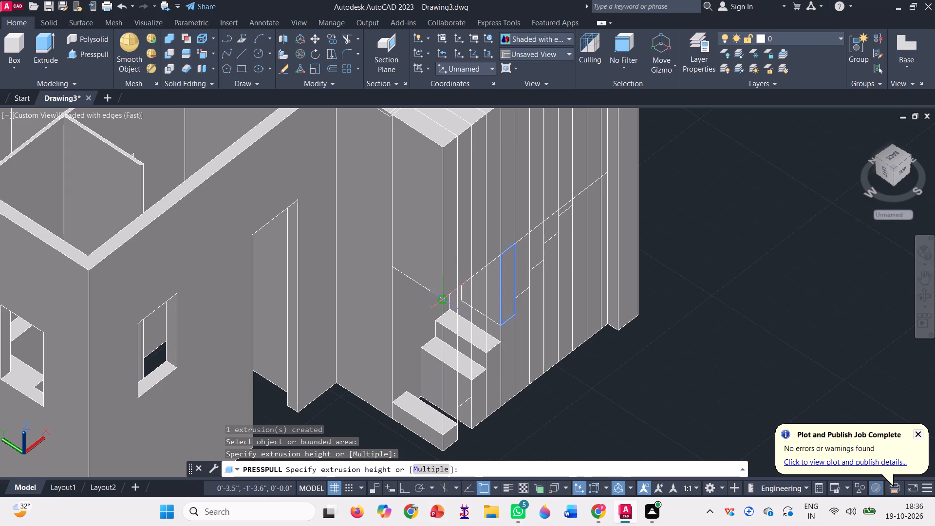
scroll(449, 301, up, 3)
click(452, 308)
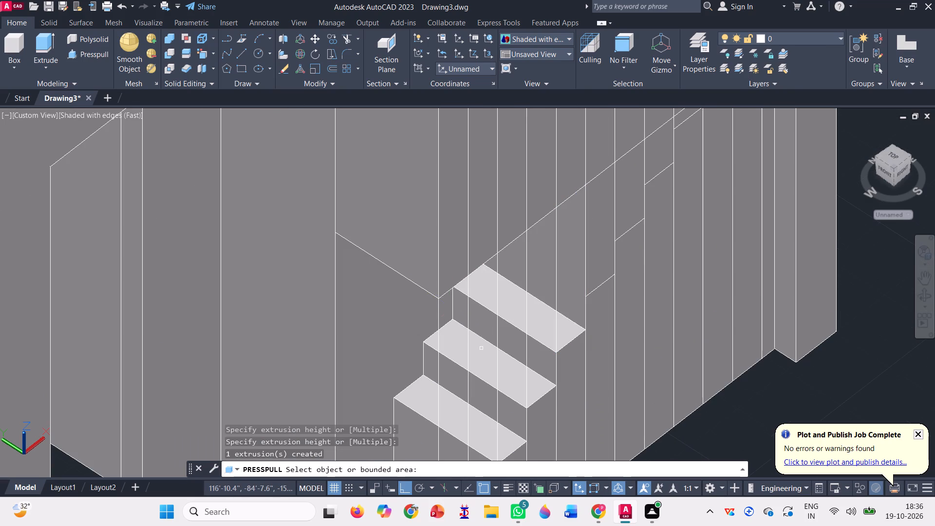
scroll(493, 360, down, 1)
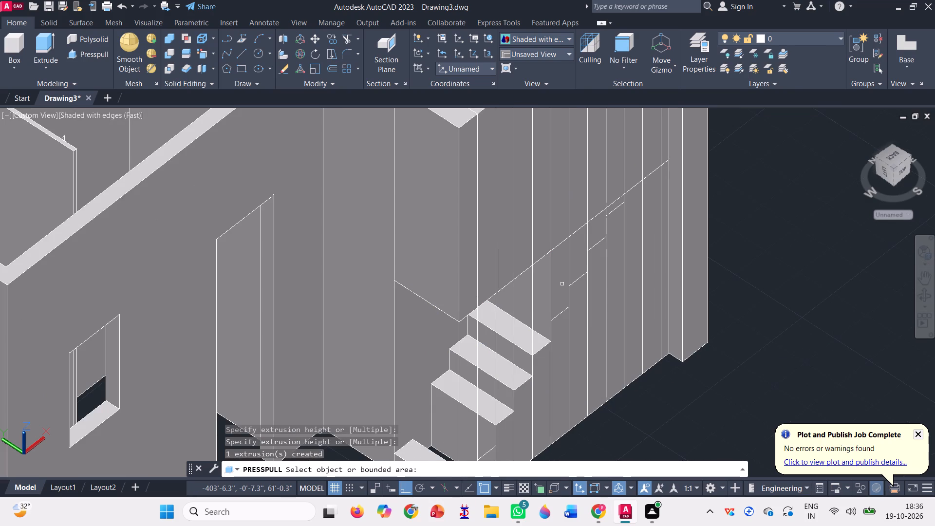
click(562, 283)
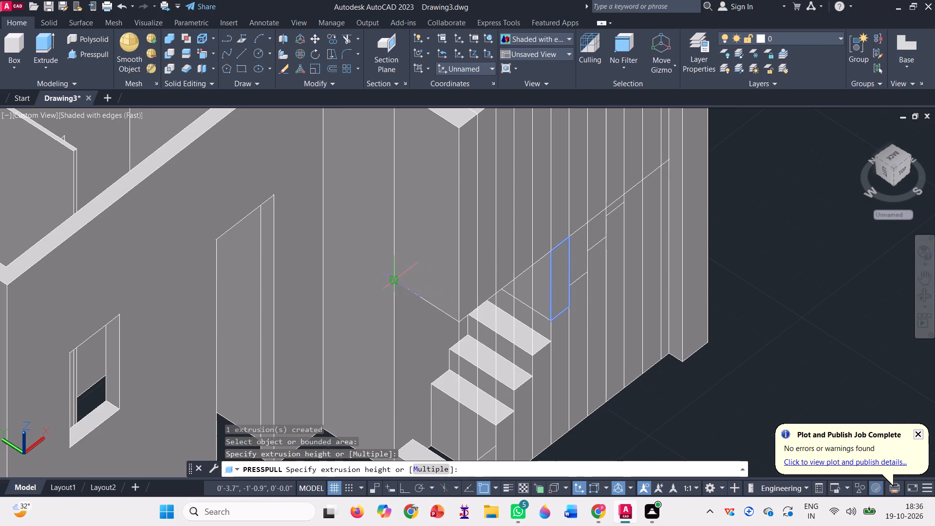
click(393, 280)
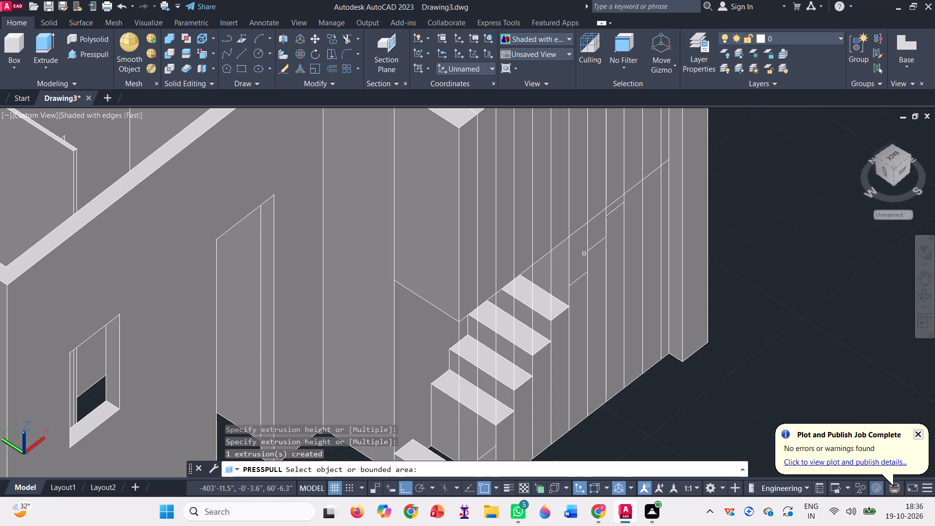
click(584, 253)
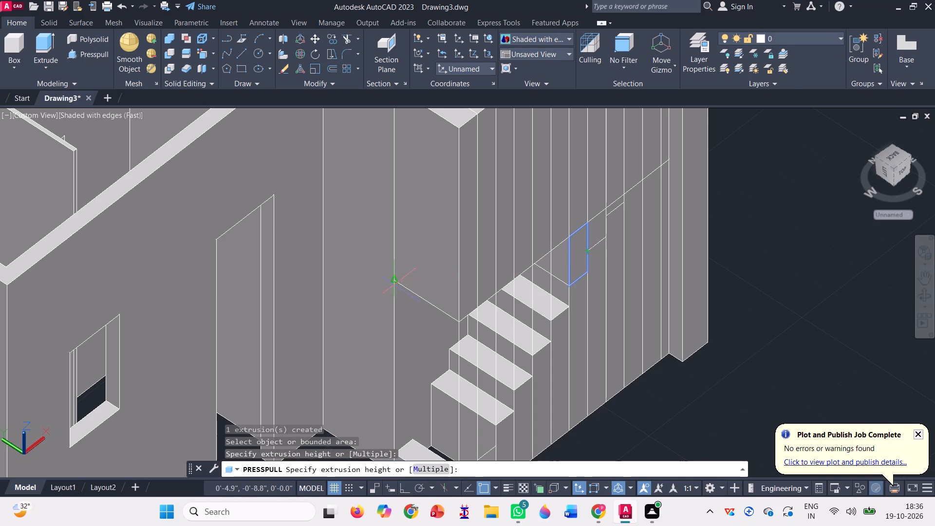
click(394, 282)
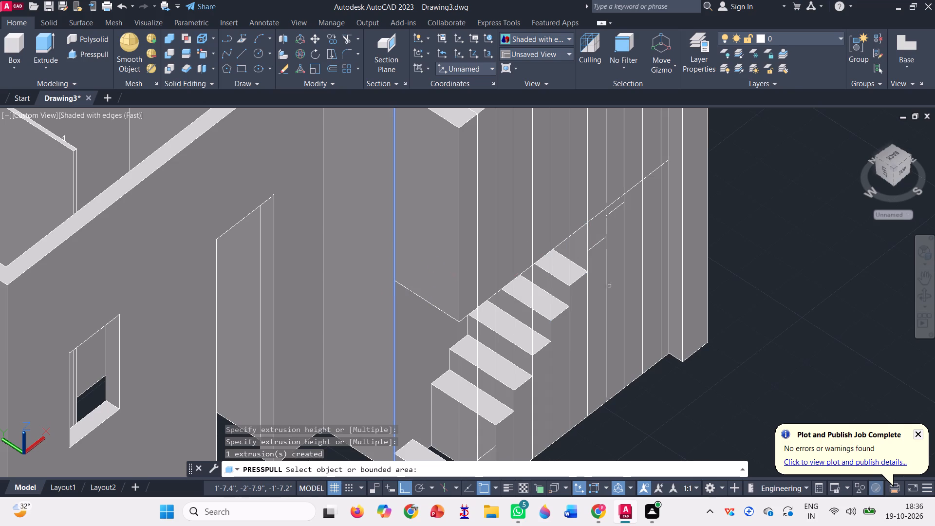
scroll(596, 263, up, 2)
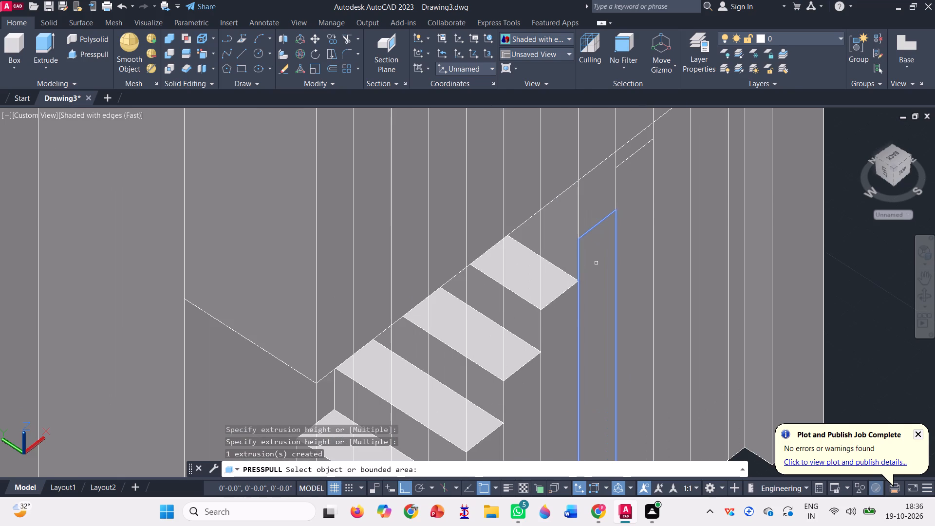
click(594, 204)
scroll(594, 204, down, 2)
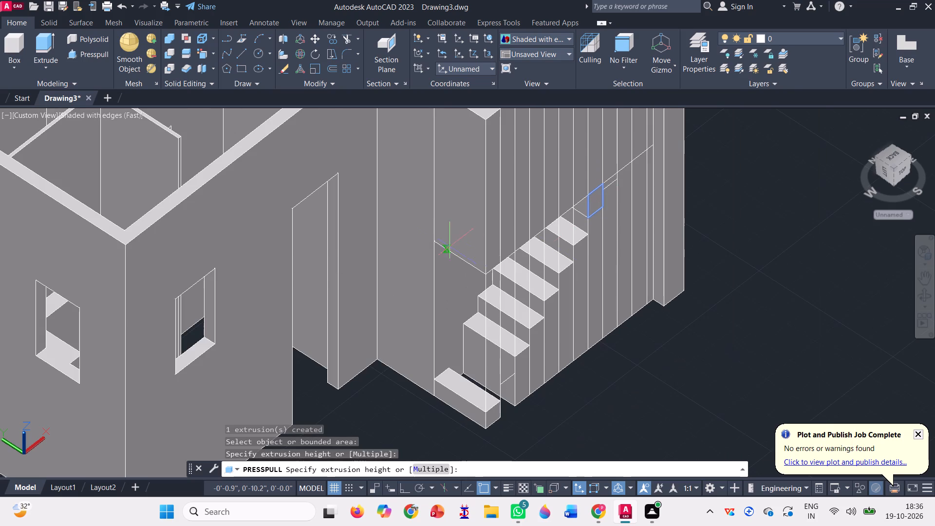
click(433, 245)
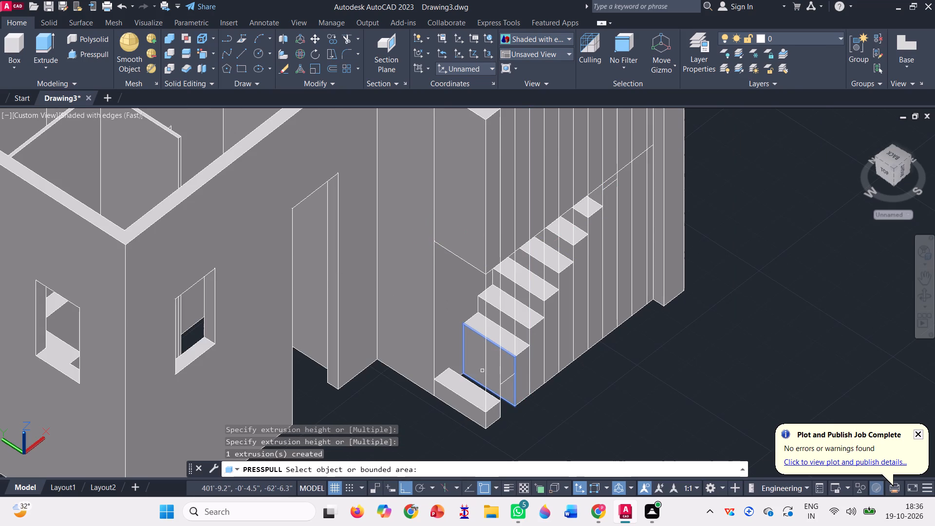
Presspull the second step's profile from the inner wall back out to the stair block's outer face to fill the missing step.
click(458, 366)
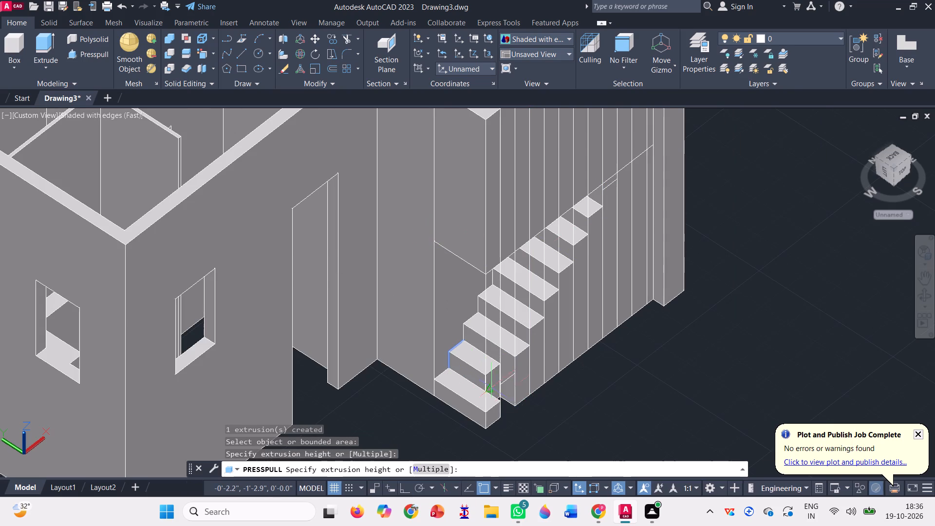
click(500, 385)
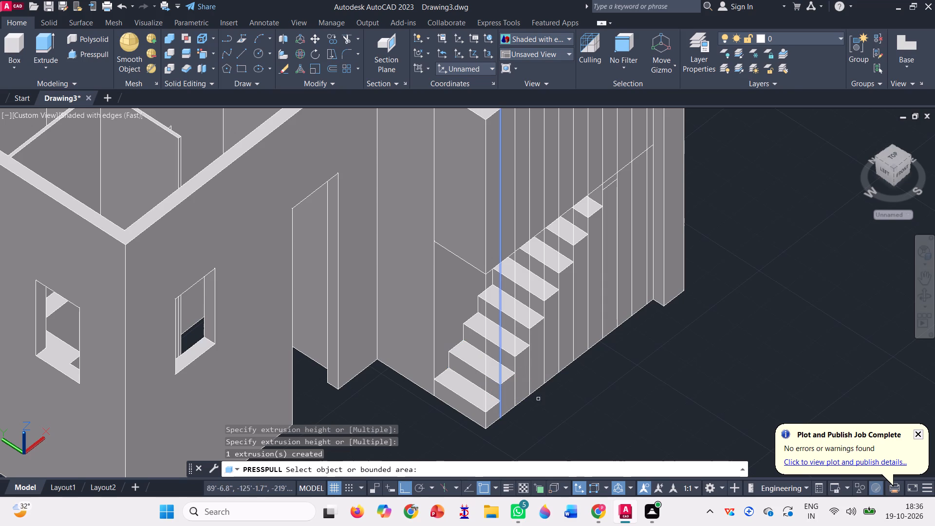
key(Escape)
Presspull the small remaining area above the ninth step inward to the same depth as the other treads.
scroll(523, 403, down, 1)
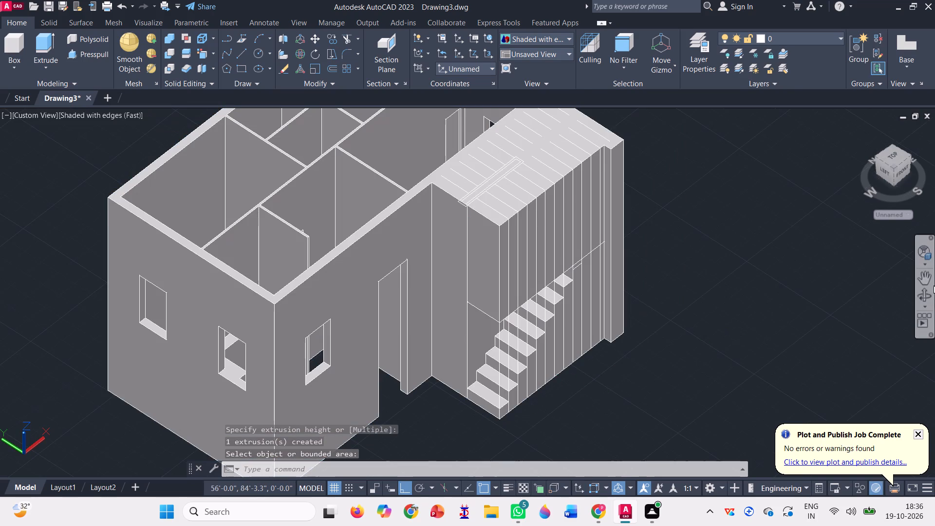
click(920, 295)
drag(582, 416, 557, 372)
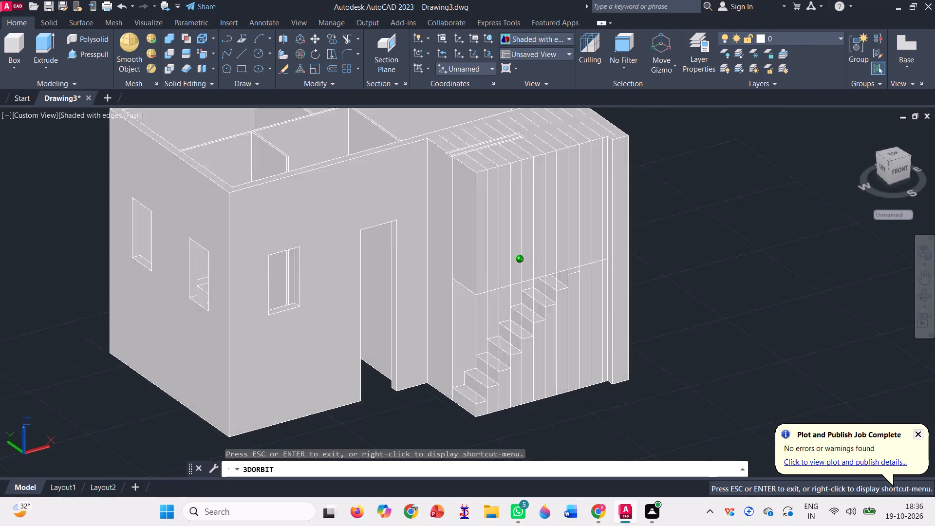
drag(557, 372, 582, 371)
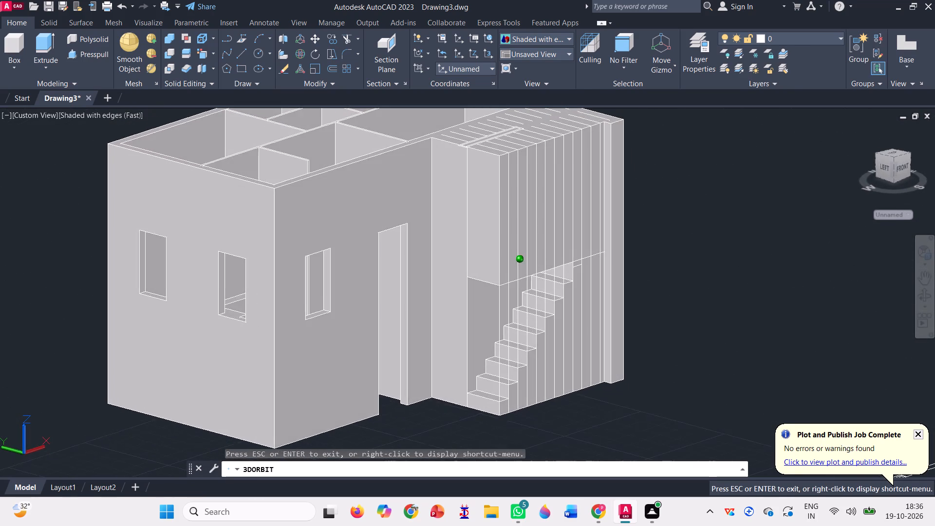
drag(582, 371, 592, 393)
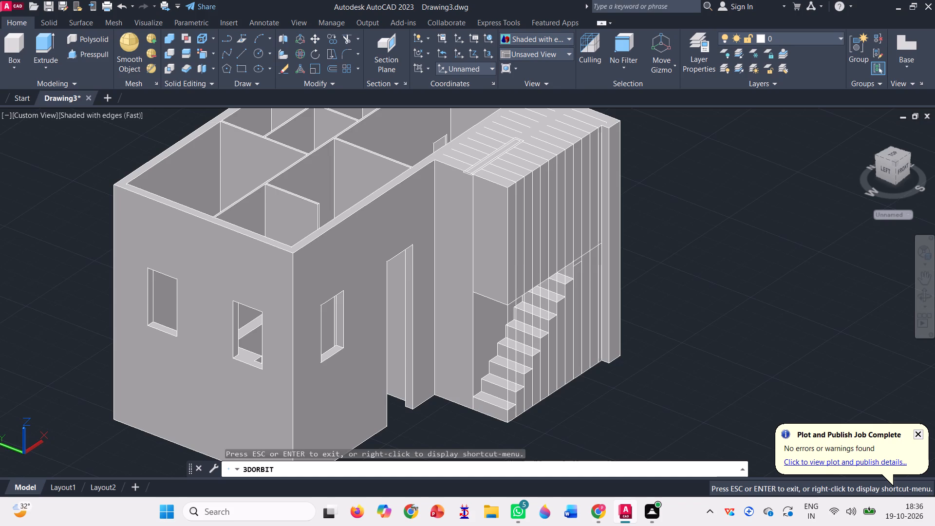
key(Escape)
scroll(581, 265, up, 3)
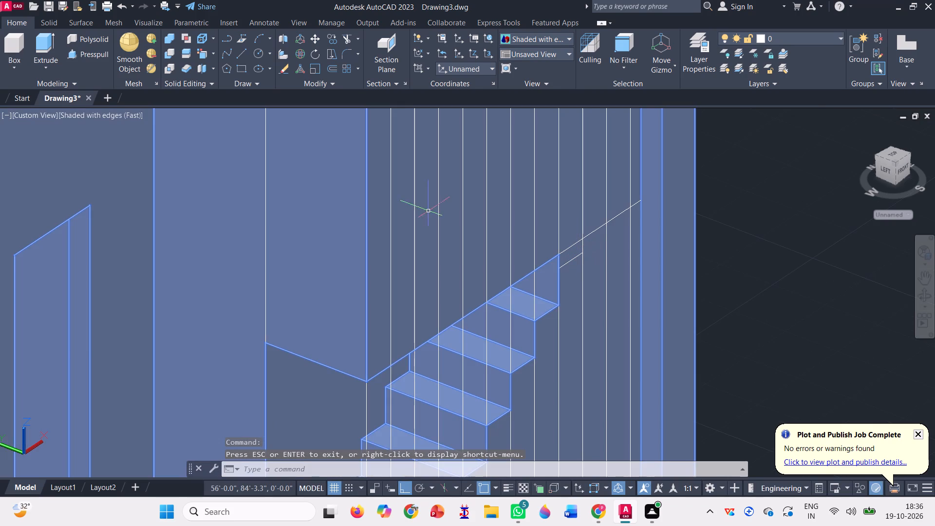
click(108, 53)
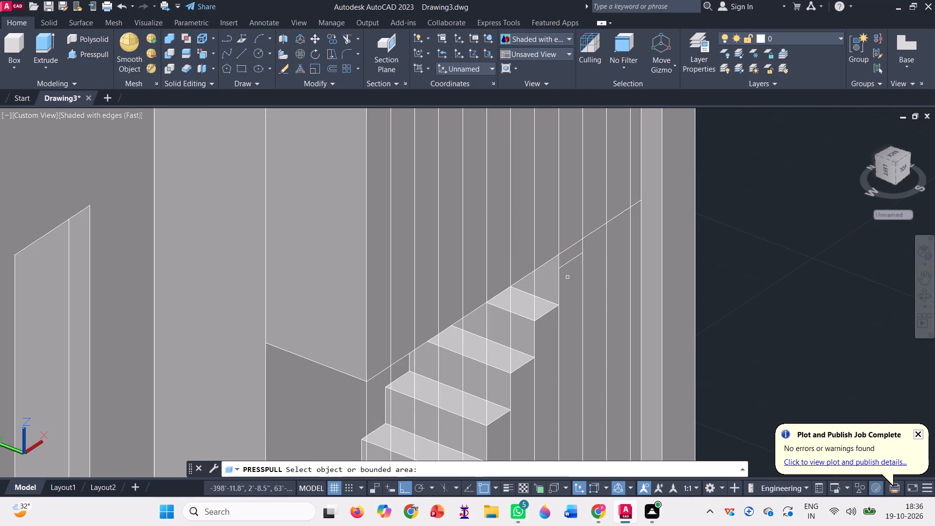
scroll(571, 258, up, 2)
click(570, 255)
scroll(570, 255, down, 3)
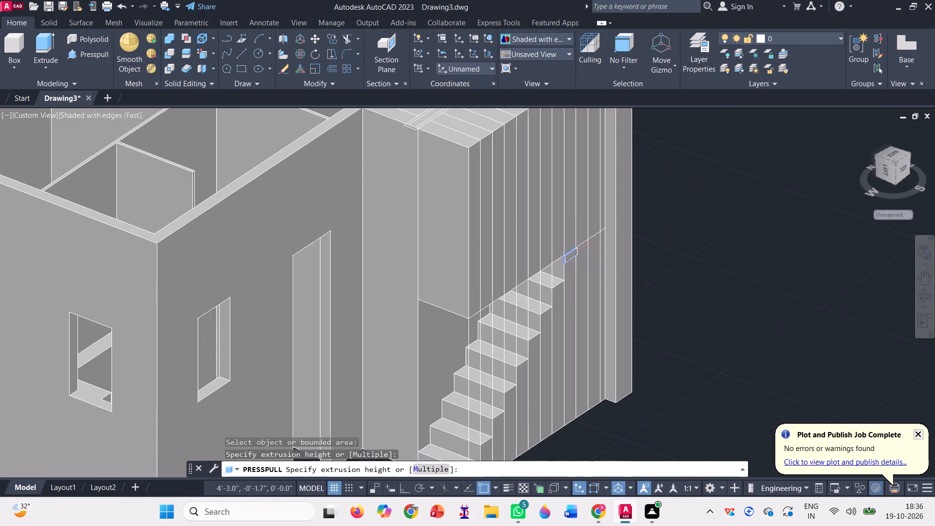
click(414, 299)
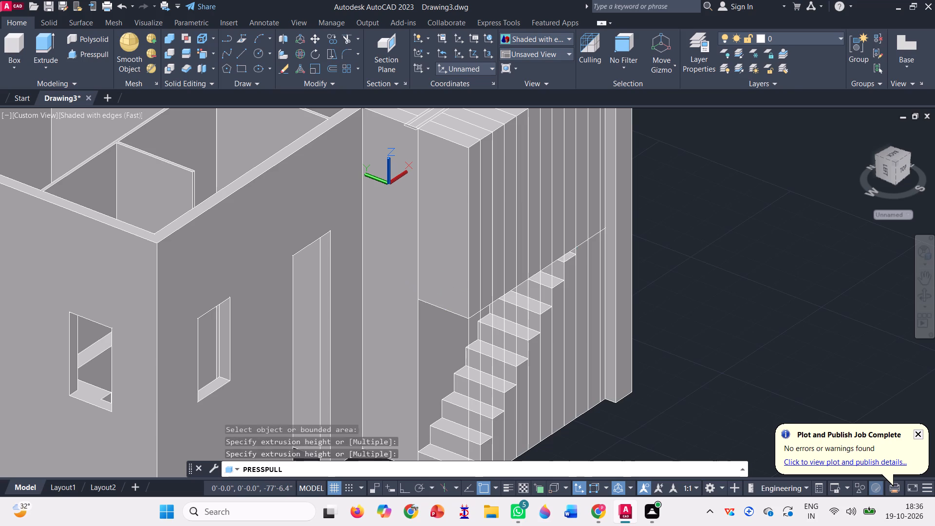
scroll(502, 327, down, 1)
key(space)
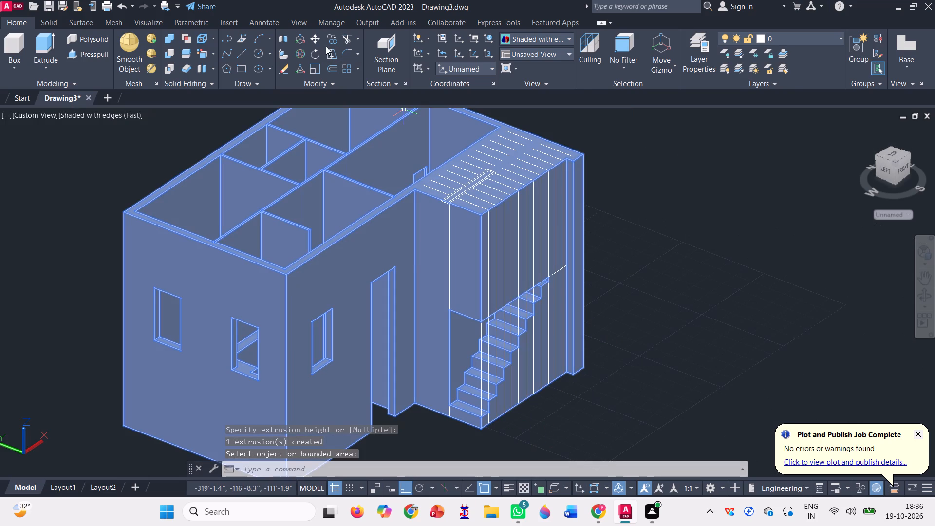
Copy the first step's top edge line from the stair block's bottom corner to the ninth step's corner on the horizontal guide line.
click(335, 40)
scroll(492, 413, up, 5)
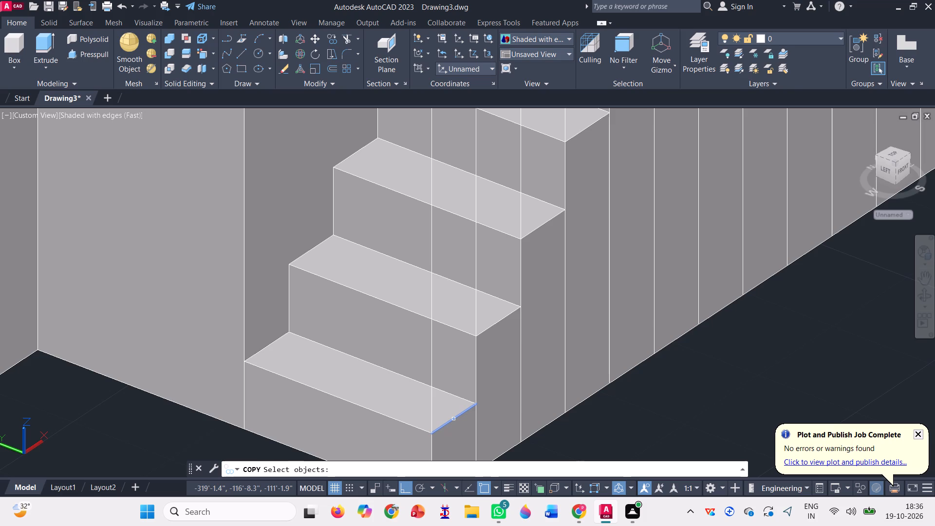
click(453, 418)
key(space)
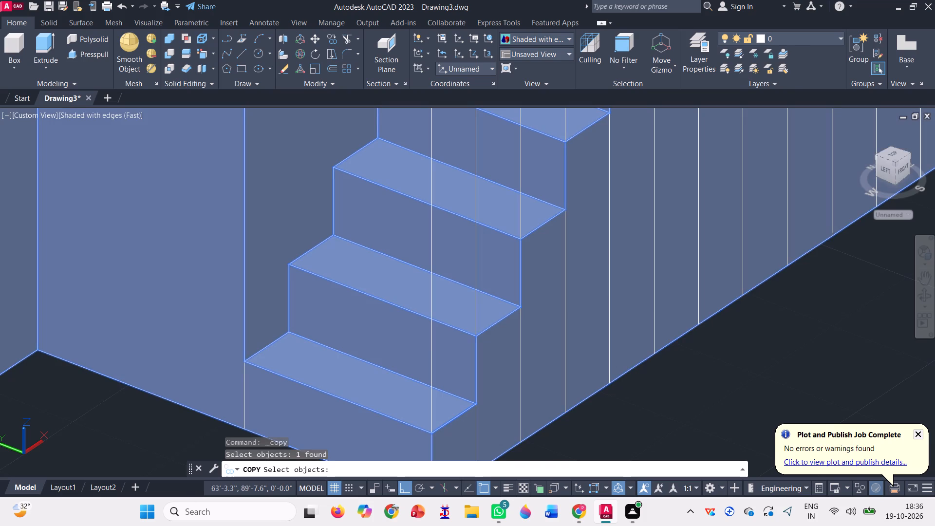
scroll(471, 378, down, 1)
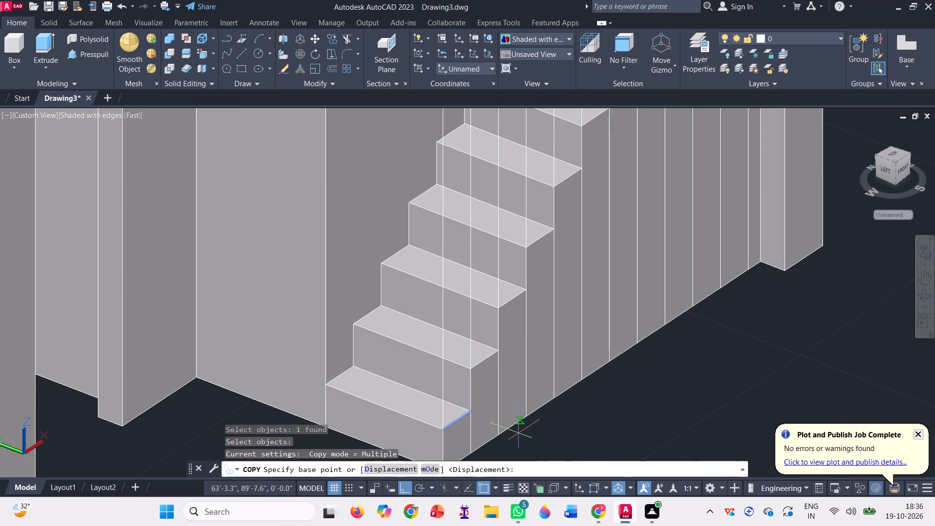
click(472, 450)
scroll(482, 389, down, 3)
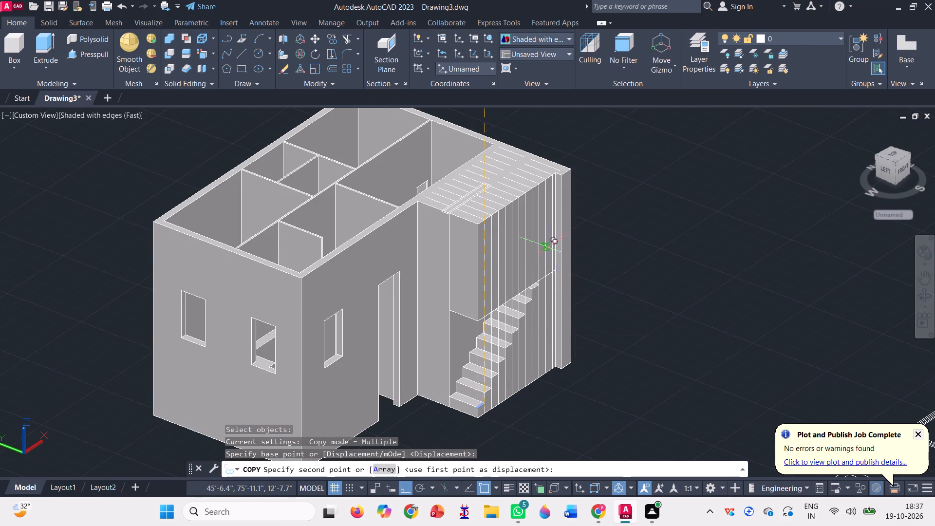
scroll(546, 245, up, 3)
scroll(555, 290, up, 2)
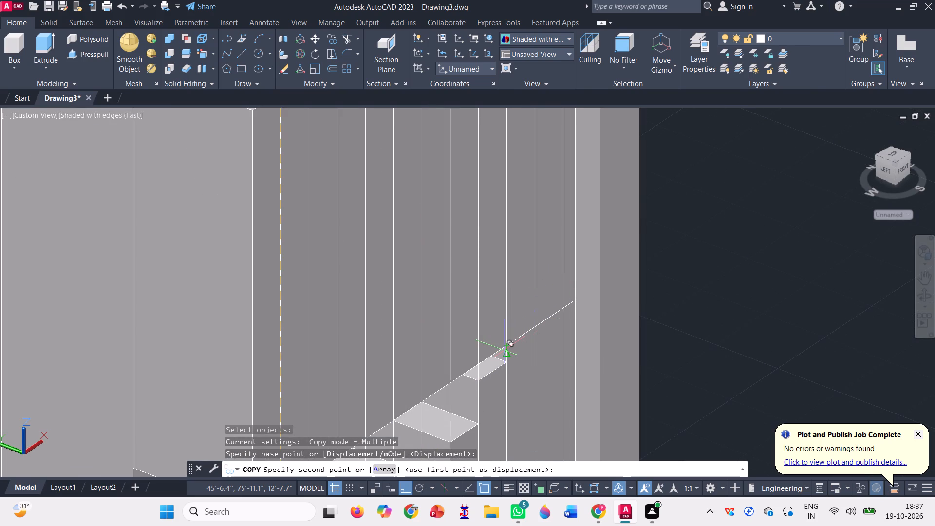
click(505, 347)
key(space)
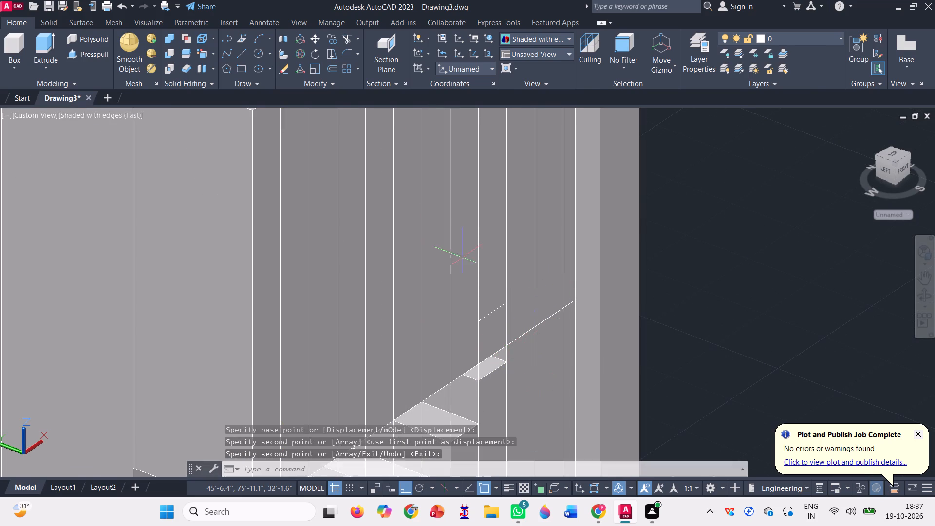
Copy the new step line eight times, one riser higher on each successive vertical guide, up to the stair block's top outer corner.
click(337, 38)
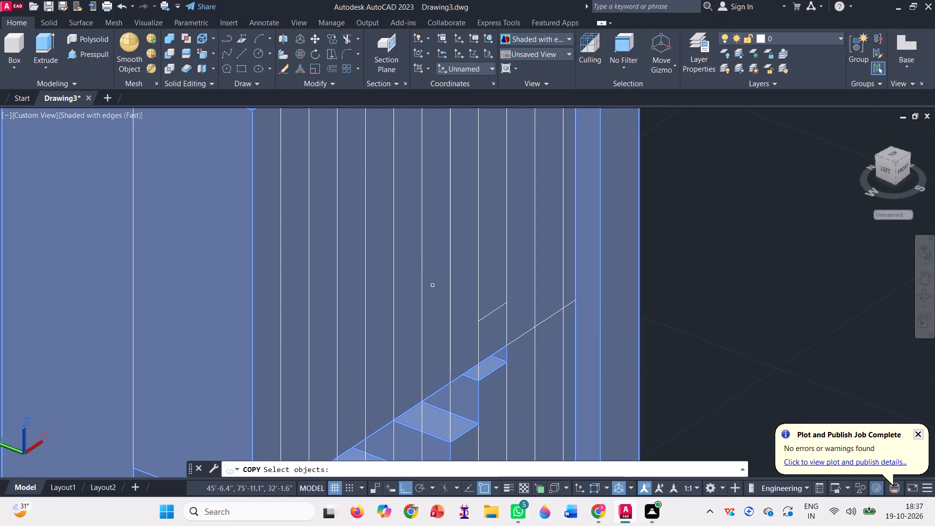
click(487, 314)
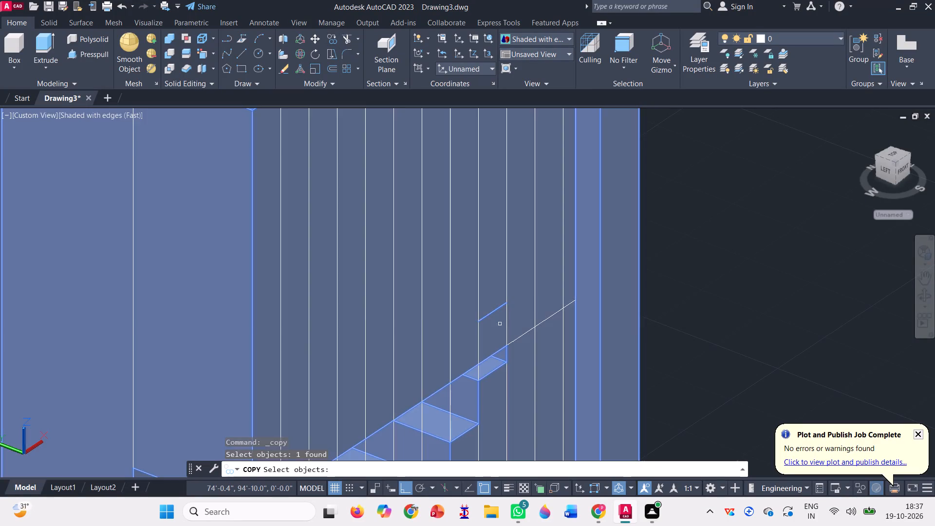
key(space)
click(505, 343)
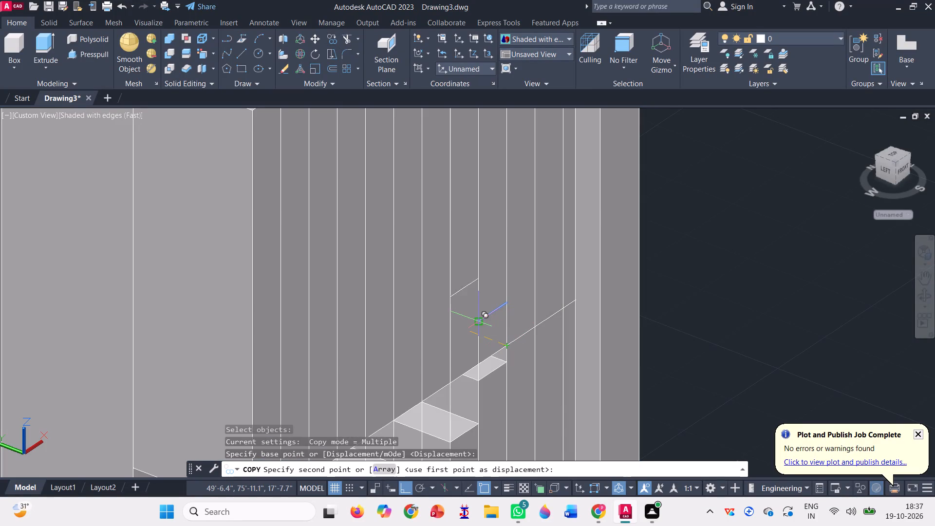
click(481, 324)
scroll(493, 342, down, 1)
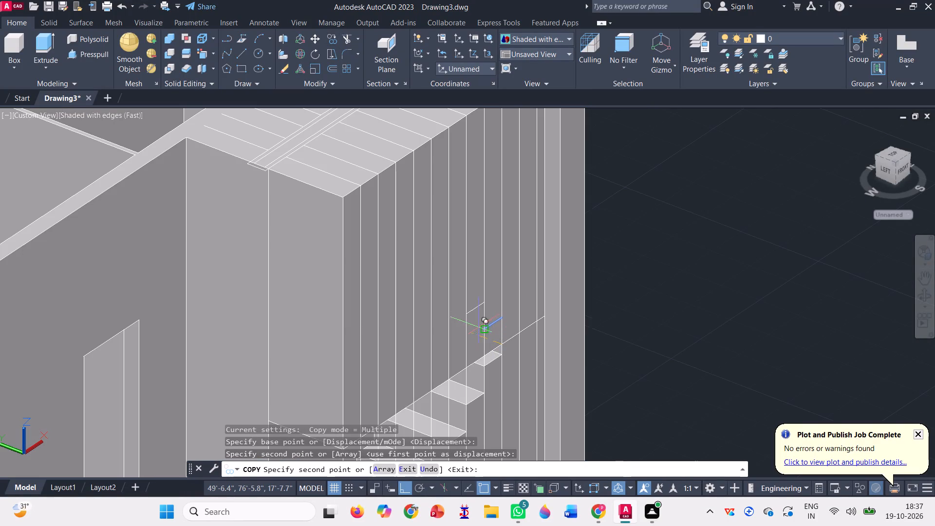
click(467, 316)
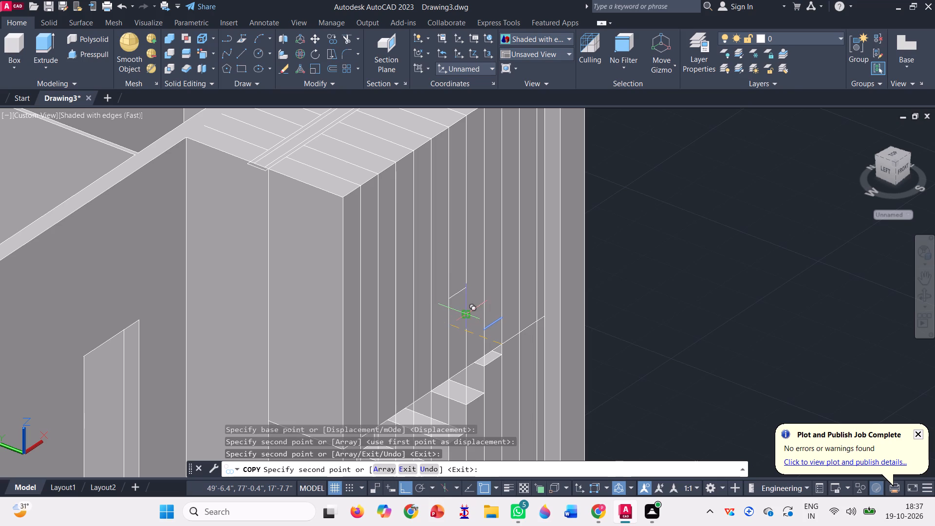
click(449, 301)
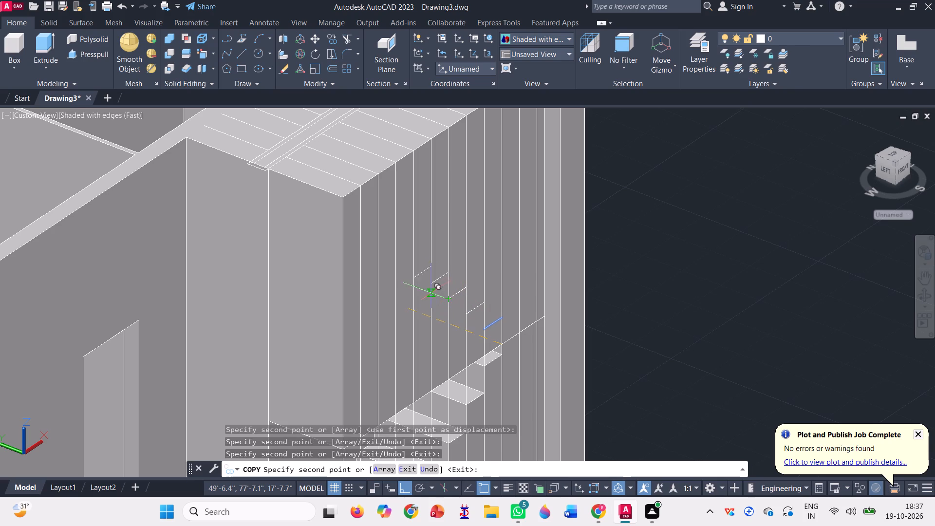
click(428, 285)
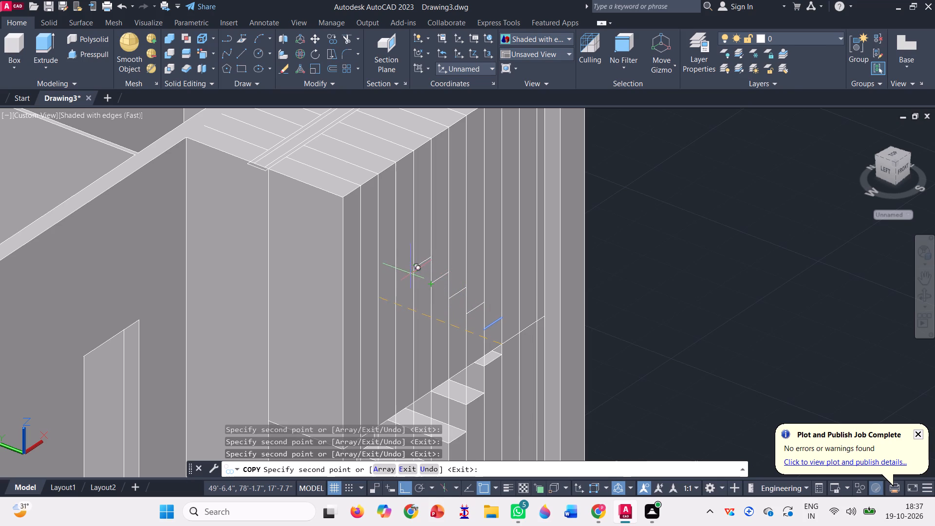
click(414, 270)
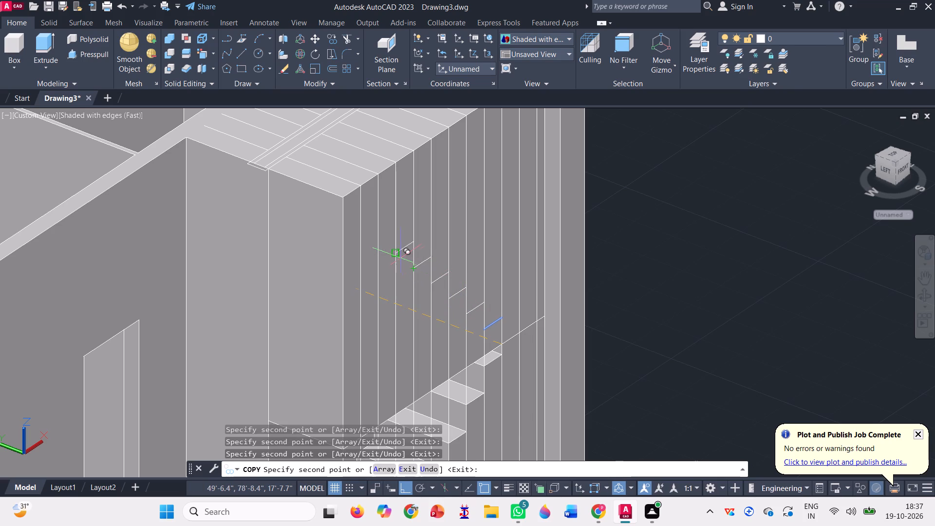
click(393, 253)
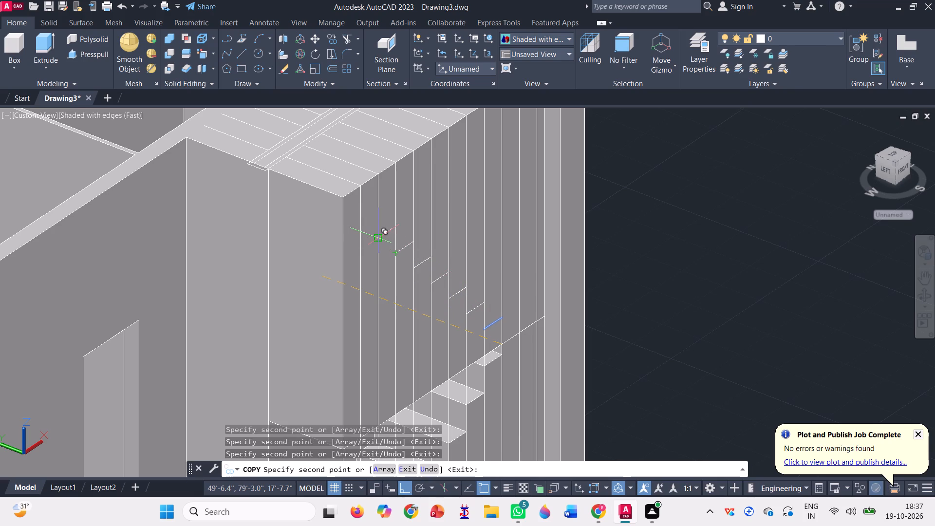
click(376, 239)
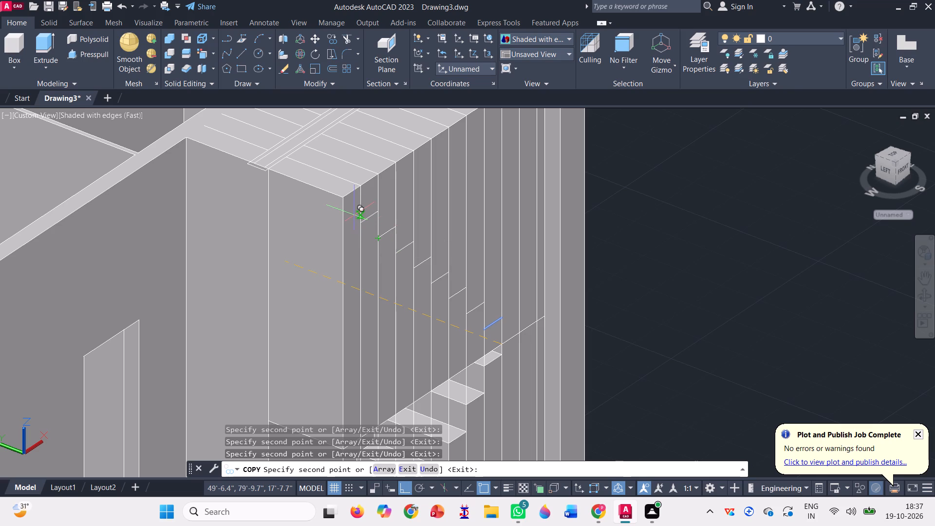
click(358, 225)
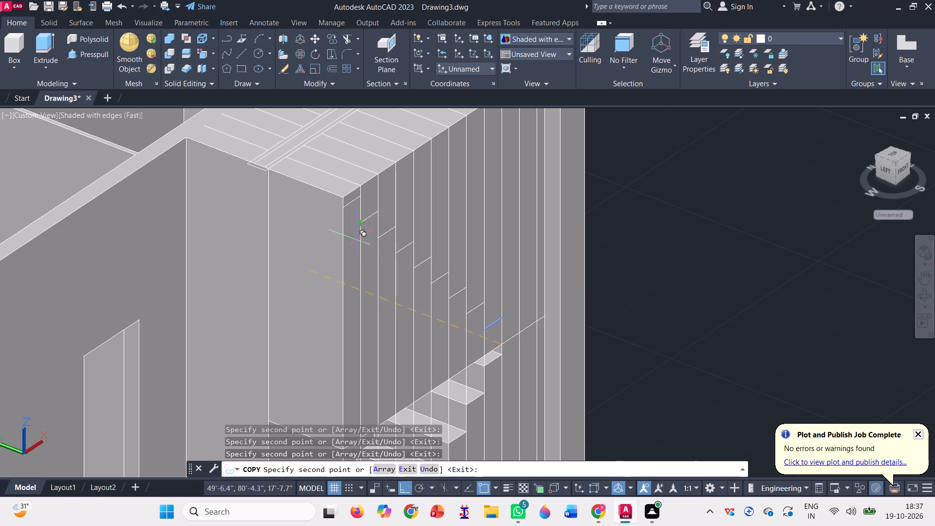
scroll(355, 255, down, 1)
key(space)
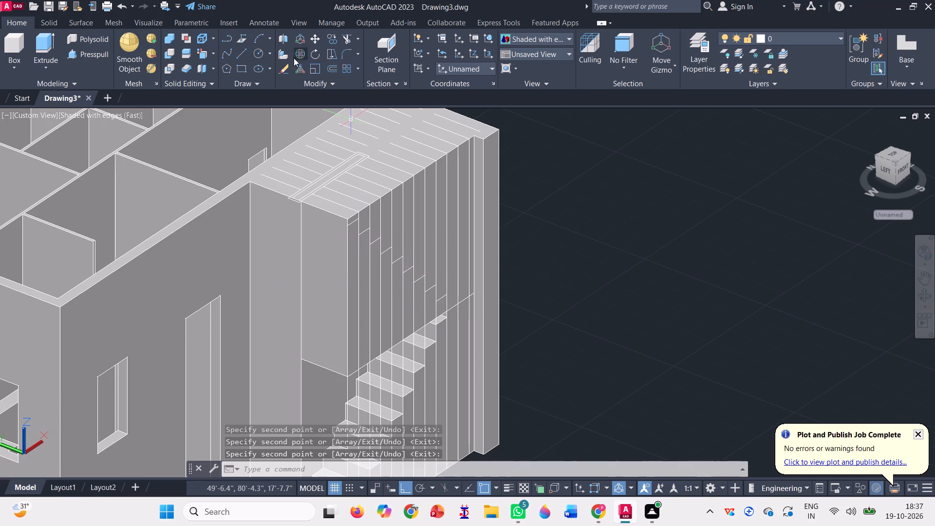
Presspull the small area above the topmost step line inward from the stair block's outer face to the house wall.
click(74, 54)
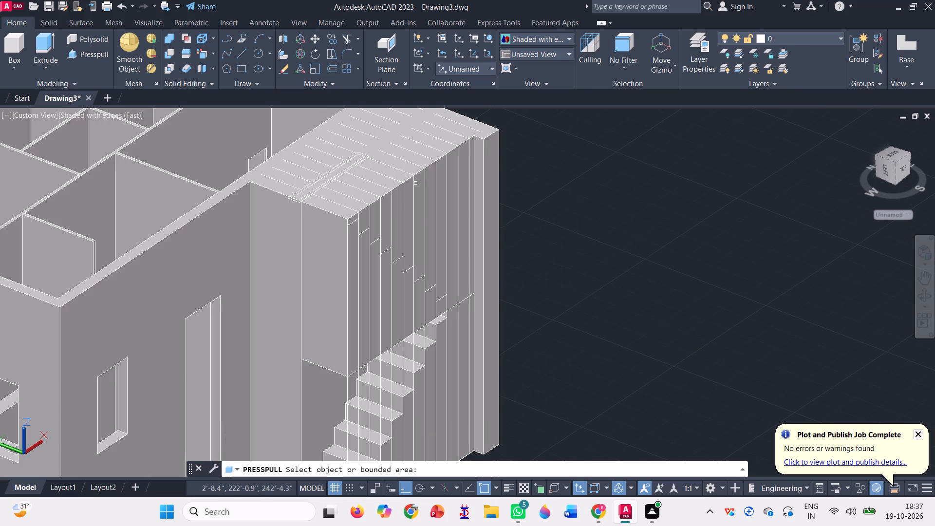
scroll(341, 207, up, 4)
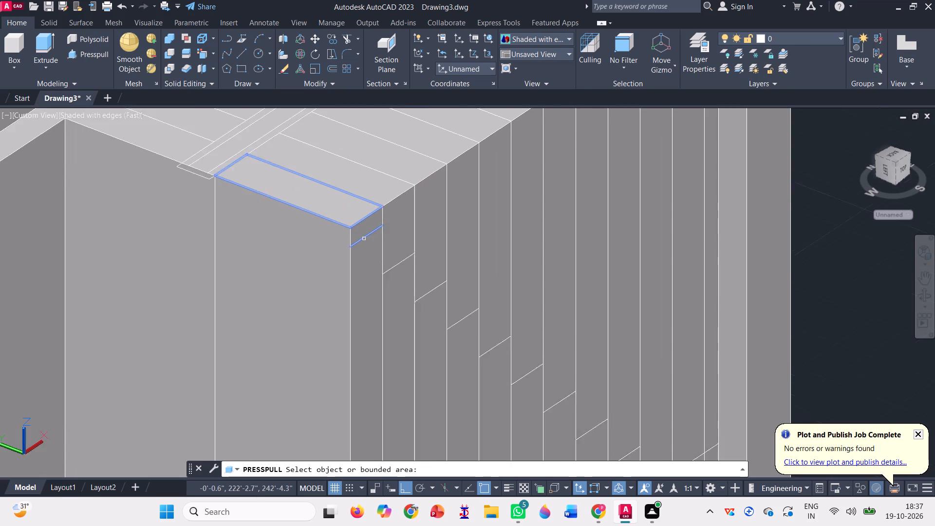
scroll(374, 251, down, 3)
scroll(370, 245, up, 3)
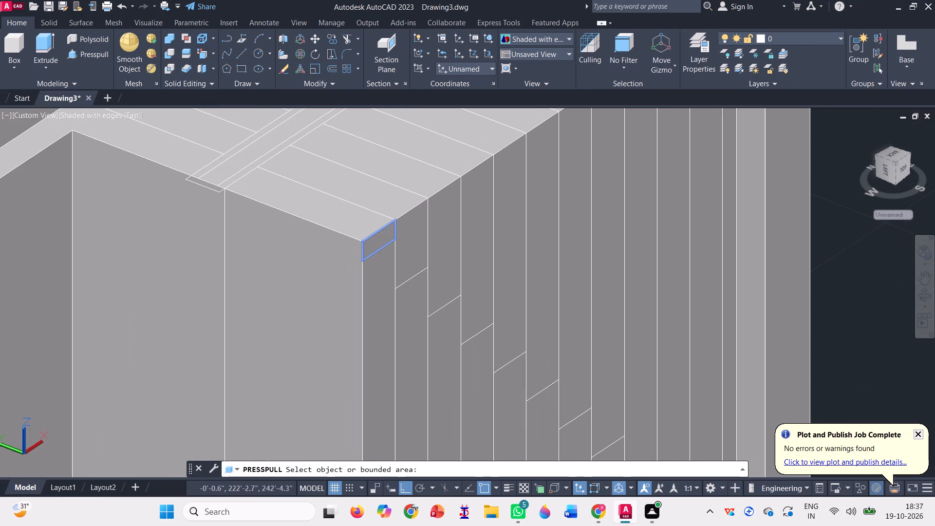
click(371, 241)
scroll(387, 276, down, 2)
scroll(290, 207, up, 1)
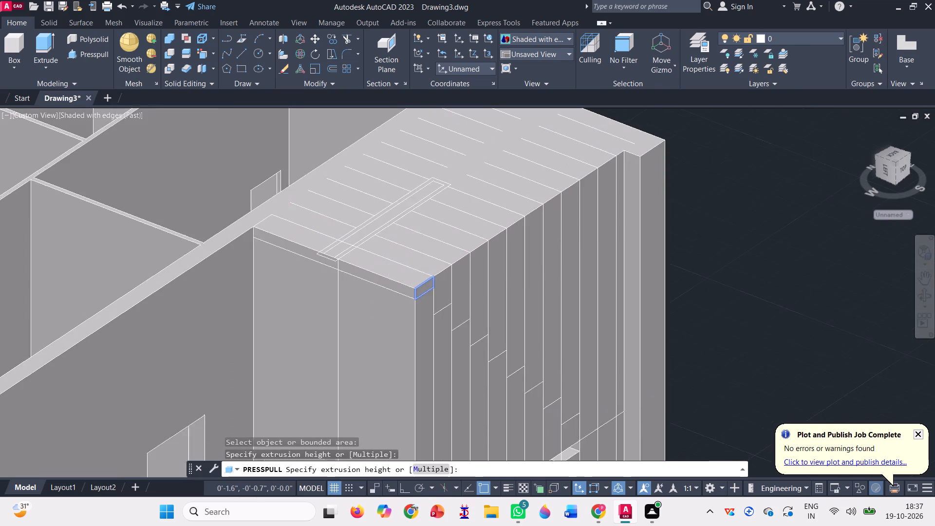
scroll(290, 207, up, 2)
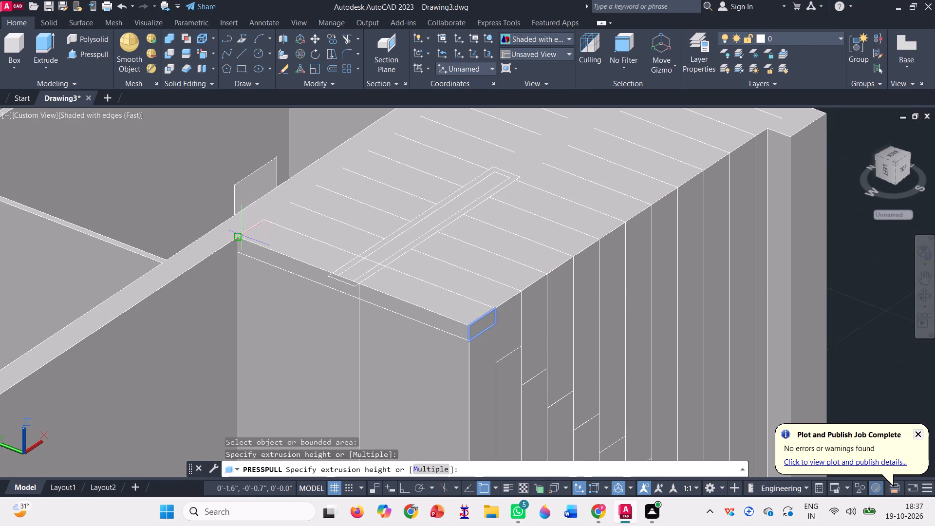
click(241, 238)
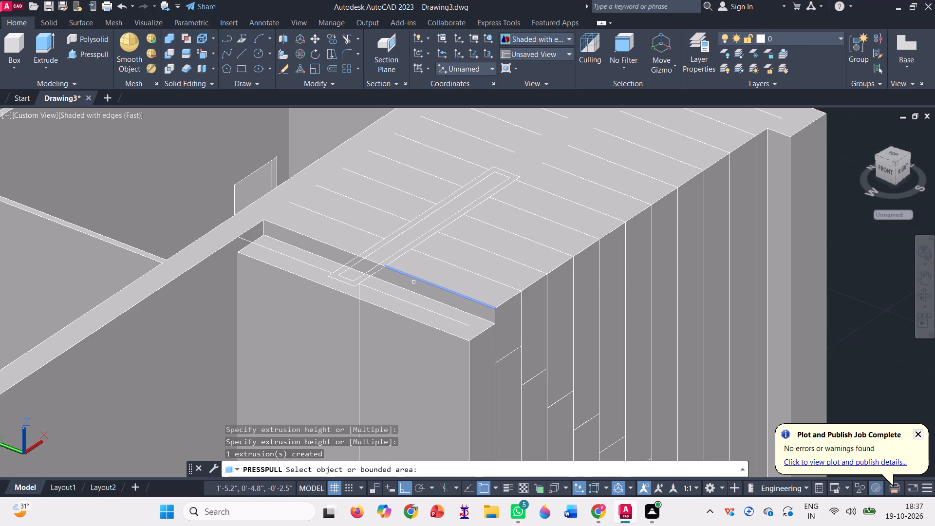
Presspull both parts of the top cut's riser face across the stair block to its far wall, lowering the block's top.
scroll(414, 287, up, 3)
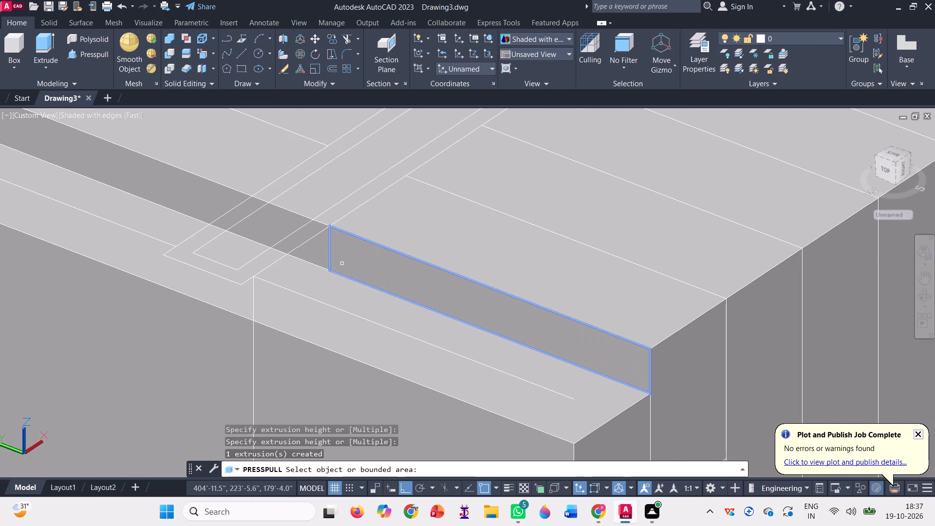
click(318, 251)
scroll(404, 254, down, 2)
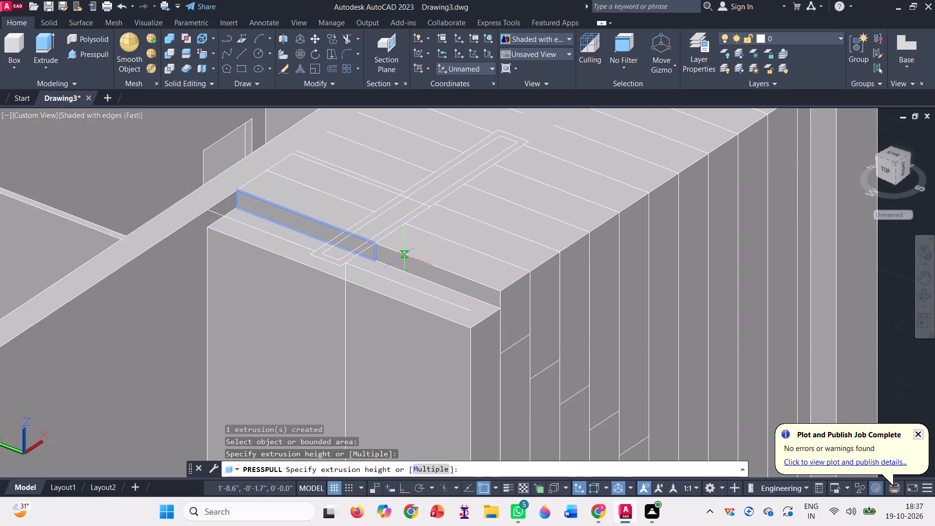
scroll(414, 257, down, 3)
scroll(478, 161, up, 3)
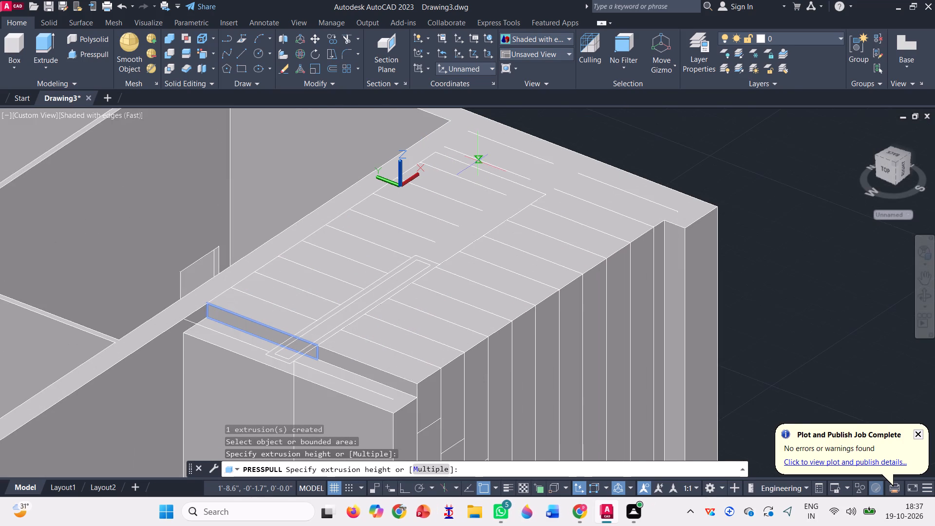
click(525, 152)
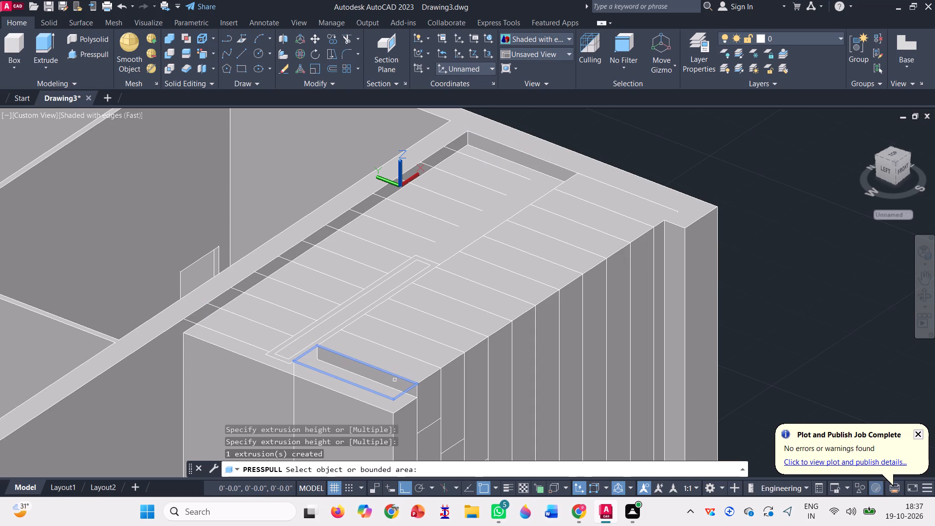
scroll(392, 382, up, 3)
click(368, 366)
scroll(368, 366, down, 3)
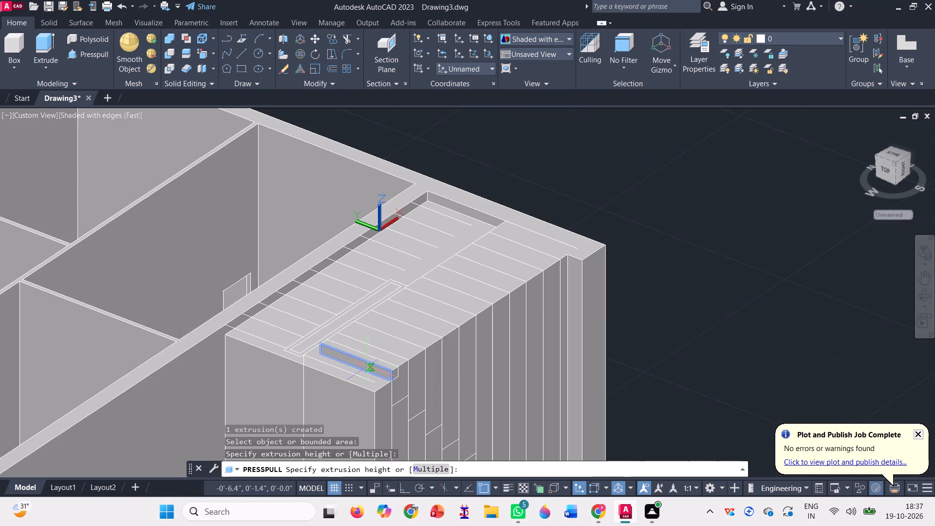
scroll(564, 256, up, 2)
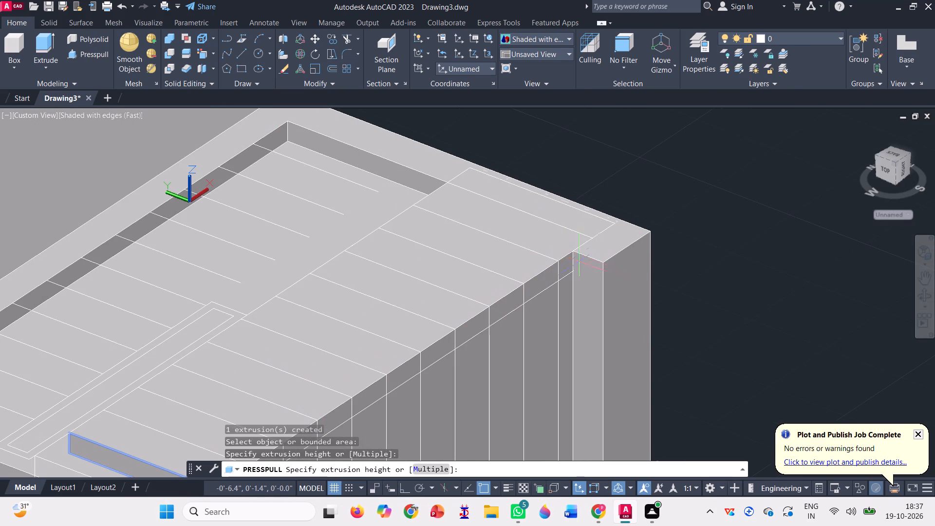
click(590, 237)
scroll(424, 192, down, 2)
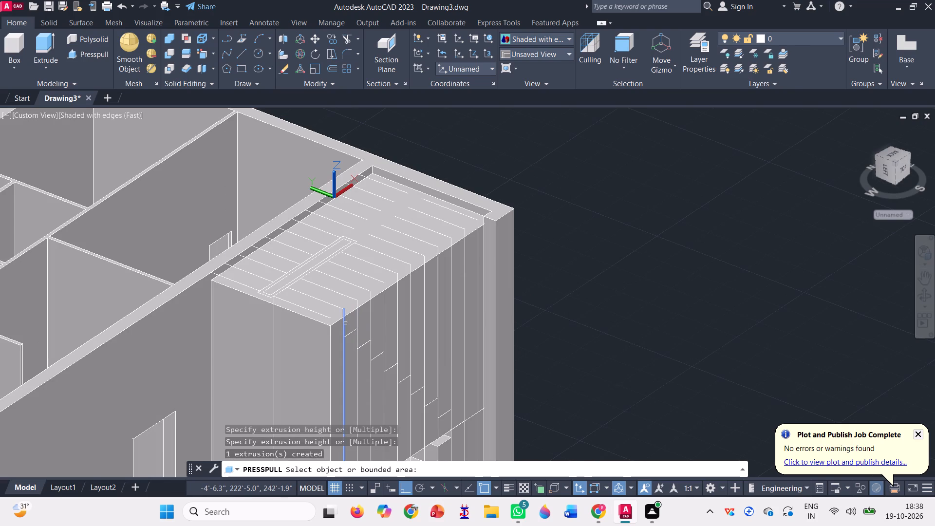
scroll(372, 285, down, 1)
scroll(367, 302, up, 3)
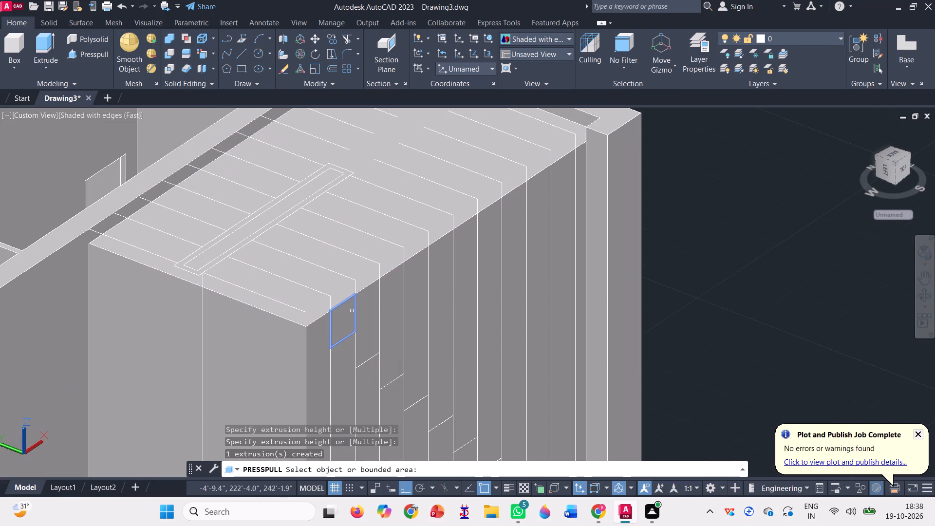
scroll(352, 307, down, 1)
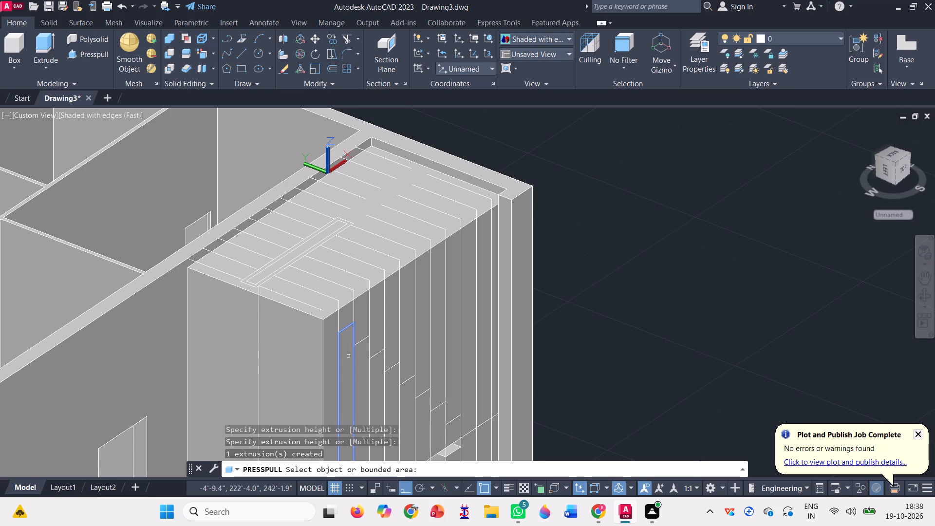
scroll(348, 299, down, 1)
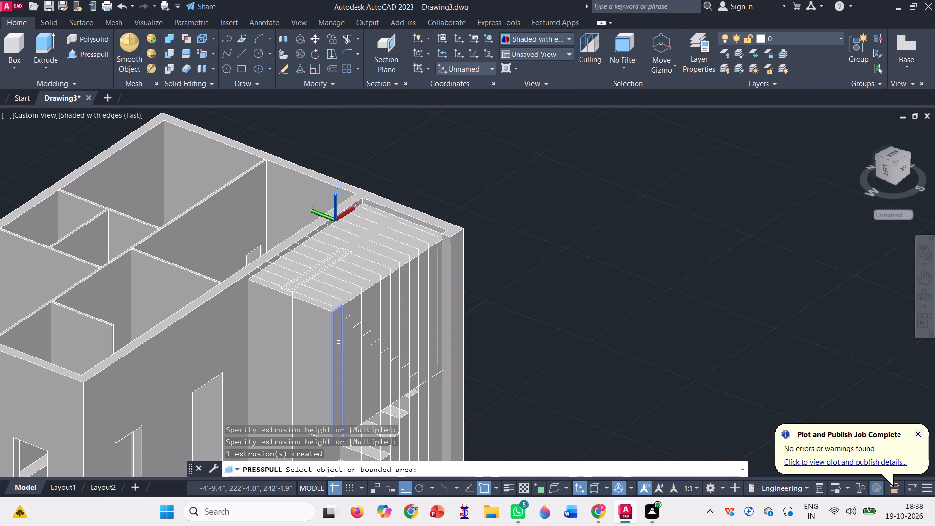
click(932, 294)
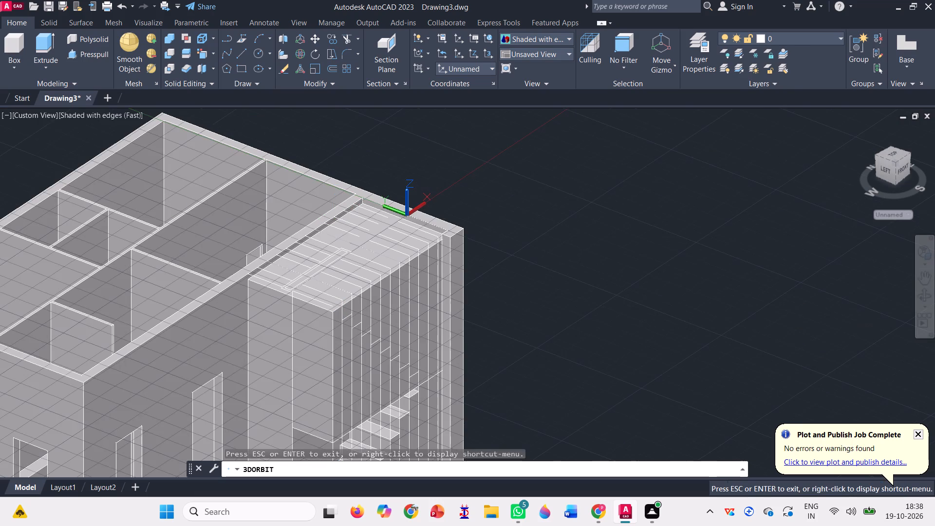
Turn off the drawing grid display so the stair block's guide lines stand out.
drag(602, 357, 598, 297)
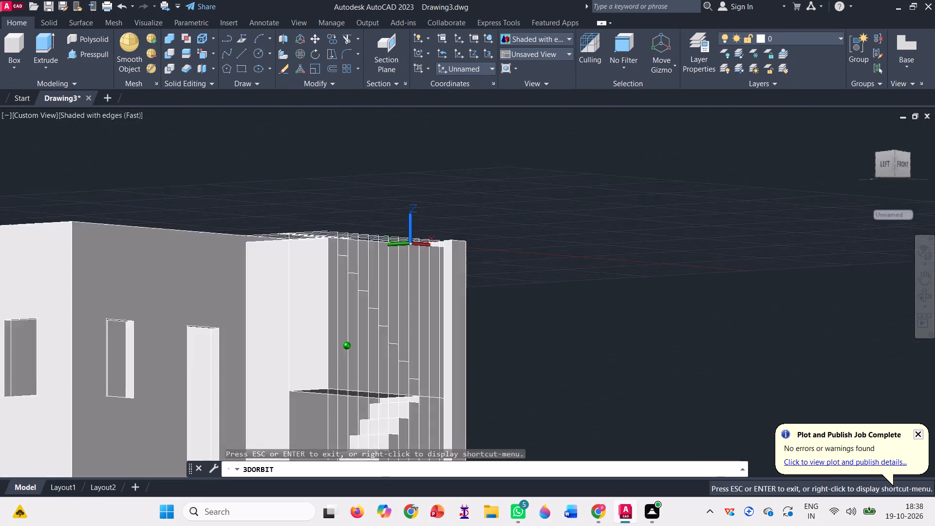
drag(598, 297, 724, 117)
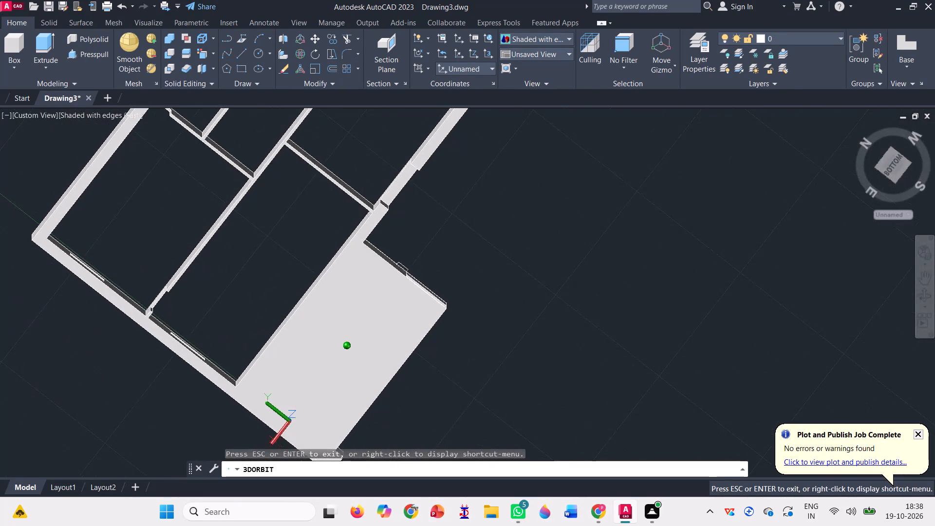
drag(724, 117, 588, 308)
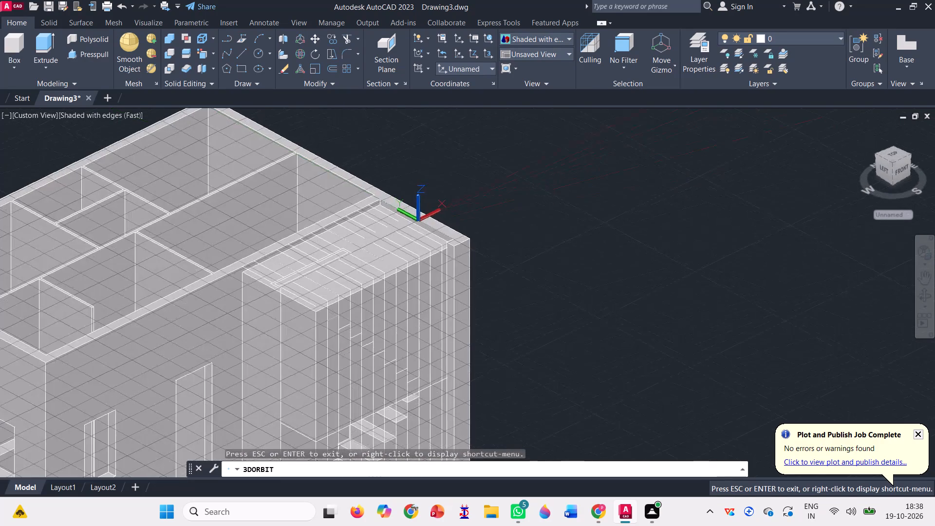
scroll(481, 224, down, 5)
scroll(459, 352, down, 1)
key(Escape)
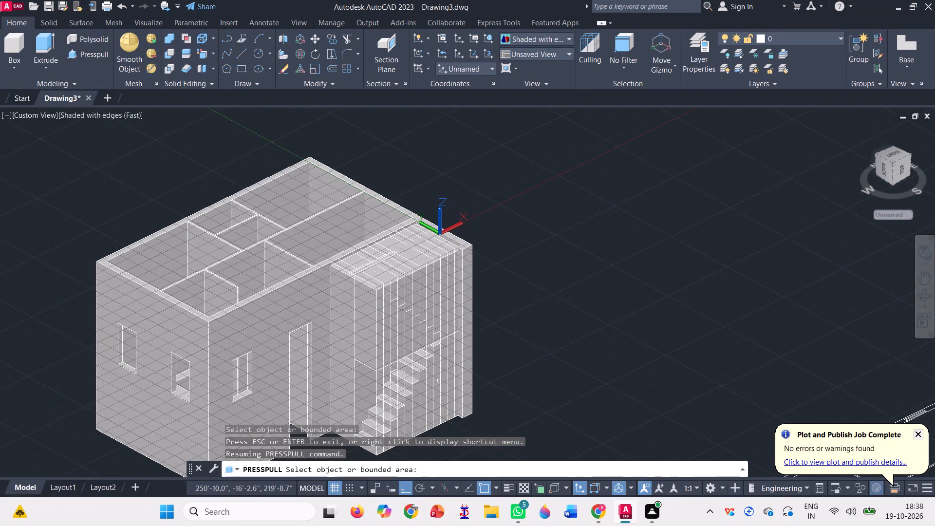
click(334, 487)
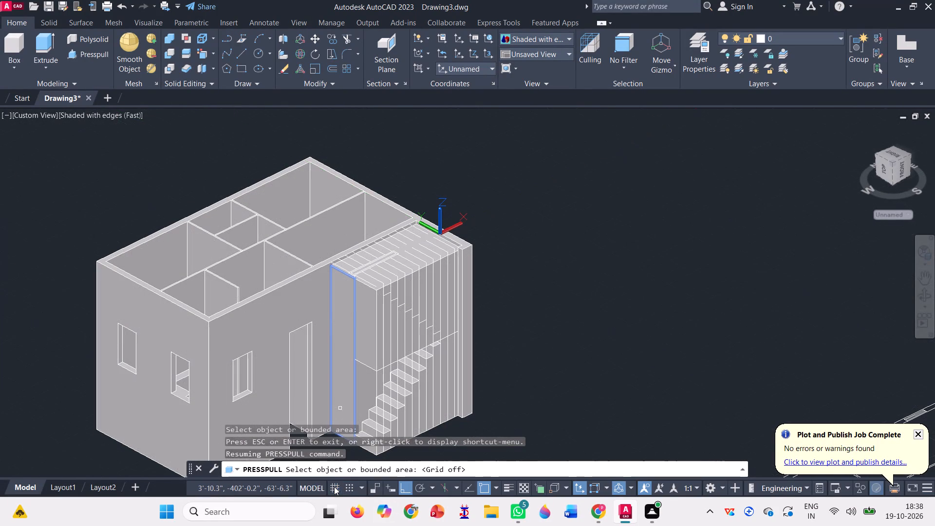
Presspull the two strips above the upper flight's lowest two step lines, beside the landing, inward from the outer face to the house wall.
scroll(430, 282, up, 2)
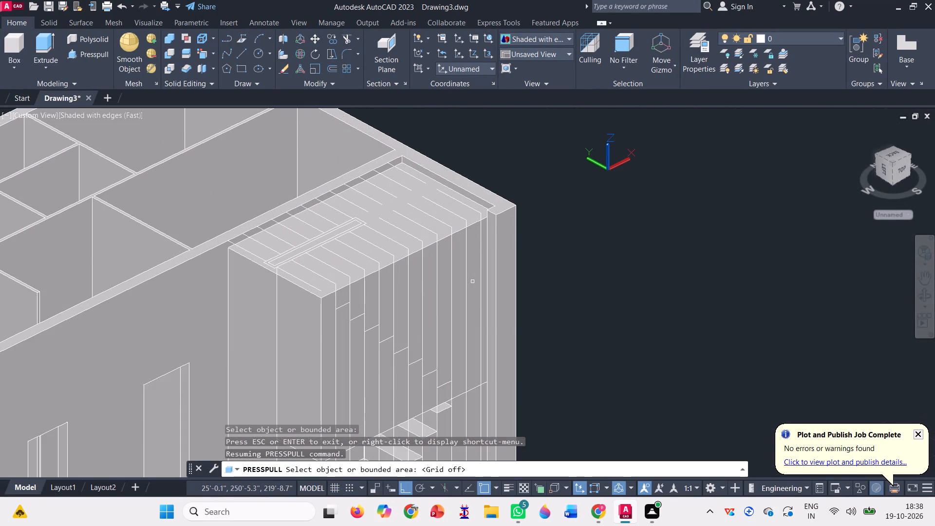
click(444, 314)
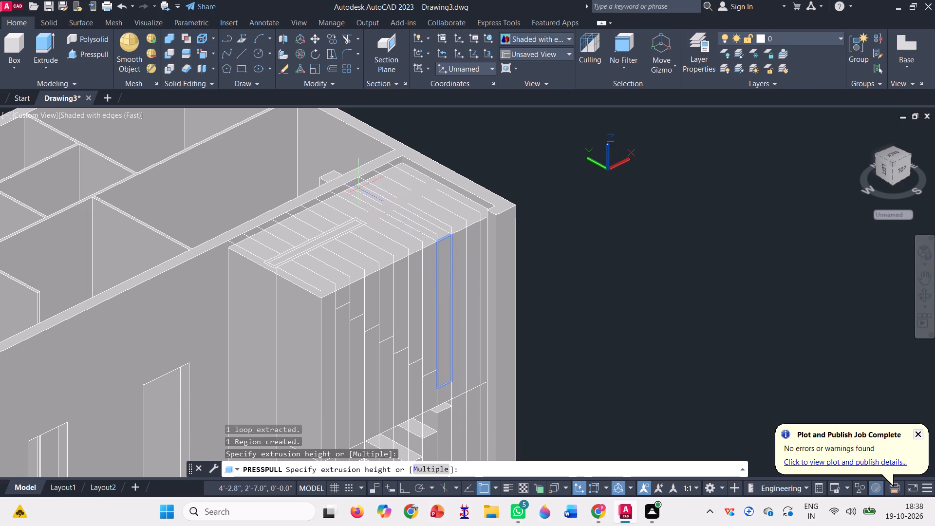
scroll(351, 185, up, 2)
click(351, 185)
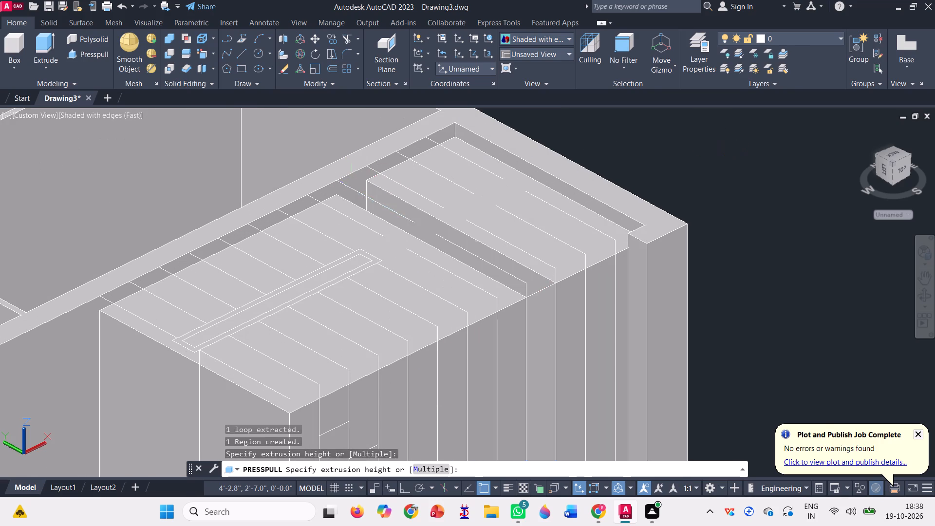
scroll(350, 178, down, 3)
scroll(376, 234, up, 3)
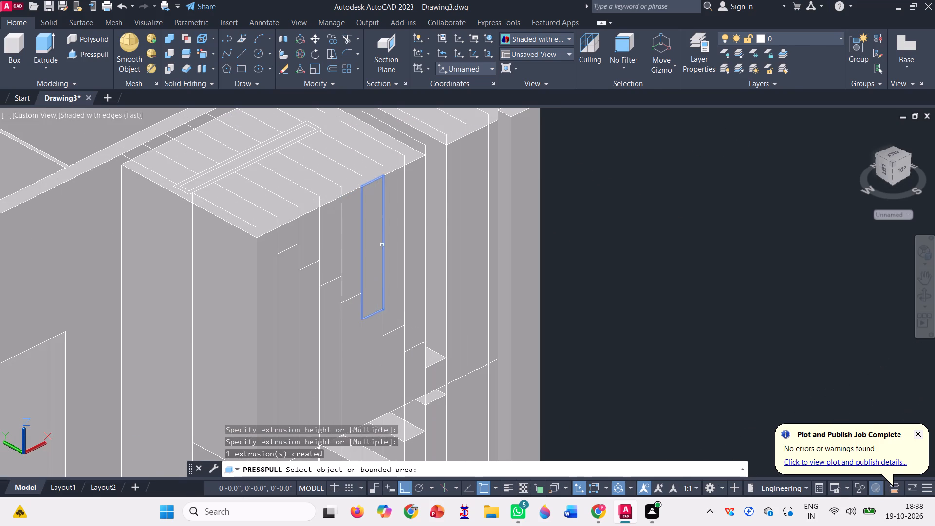
click(411, 252)
scroll(385, 213, down, 2)
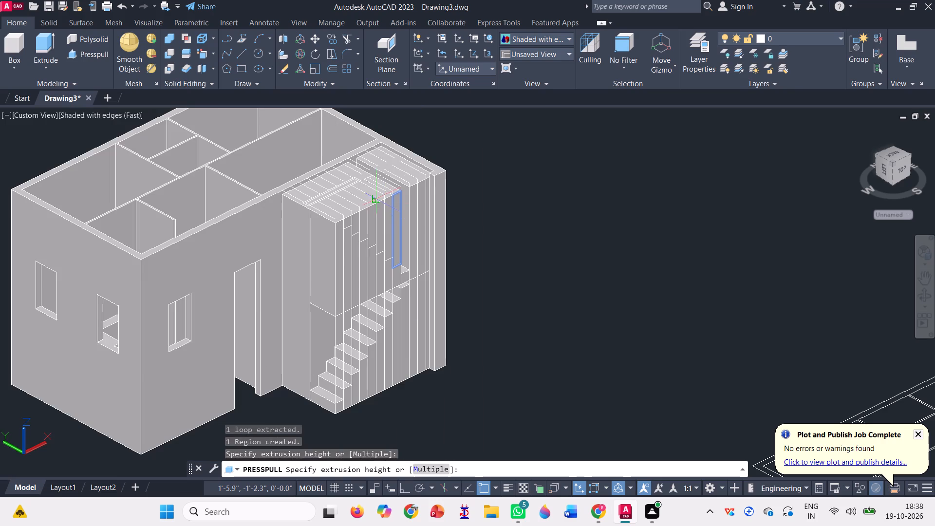
scroll(360, 163, up, 3)
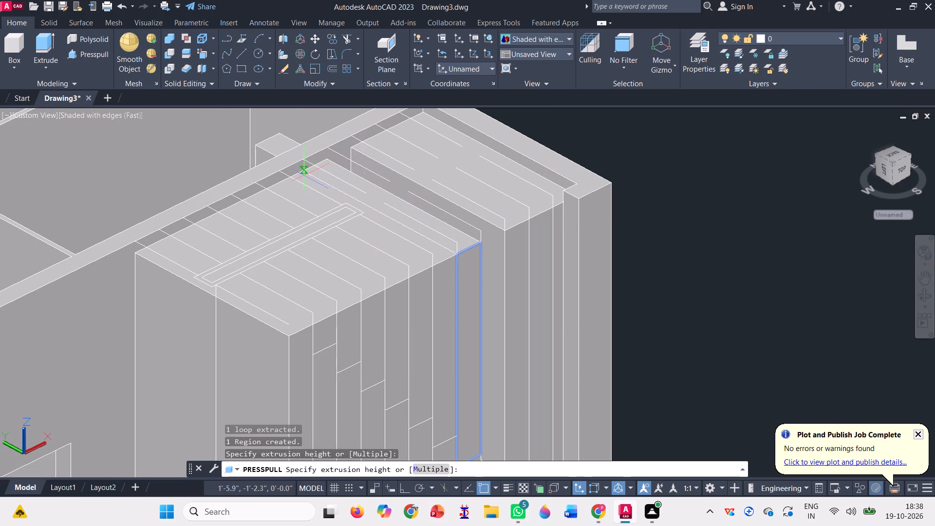
click(304, 170)
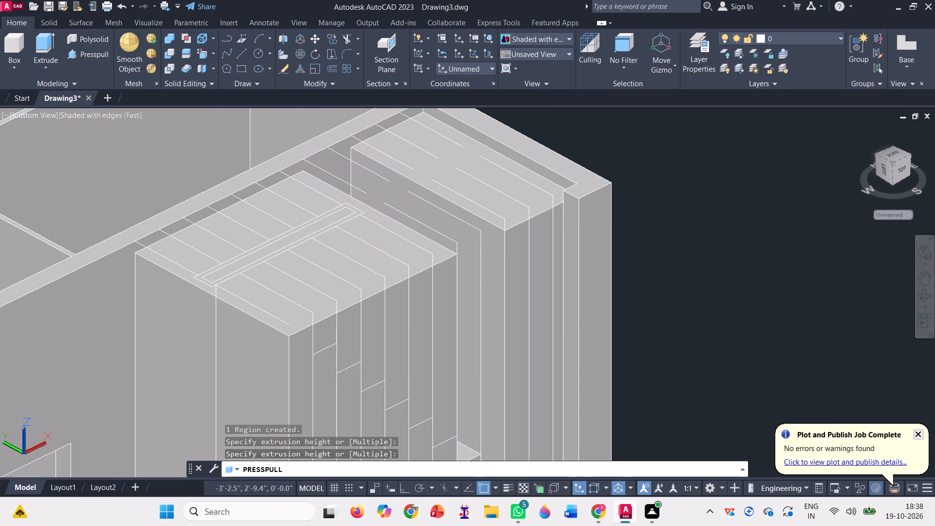
Presspull the strips above the upper flight's third and fourth step lines inward from the outer face to the house wall.
scroll(351, 198, down, 1)
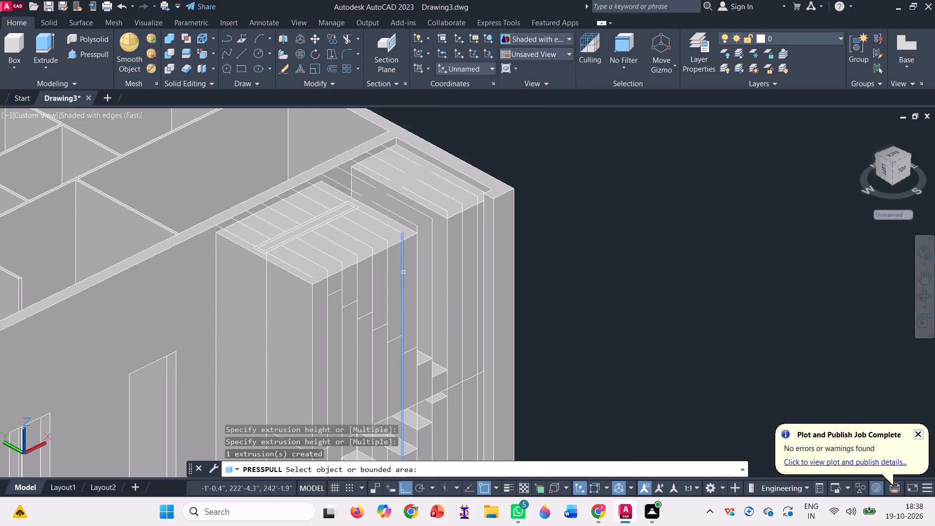
click(409, 282)
scroll(326, 196, up, 3)
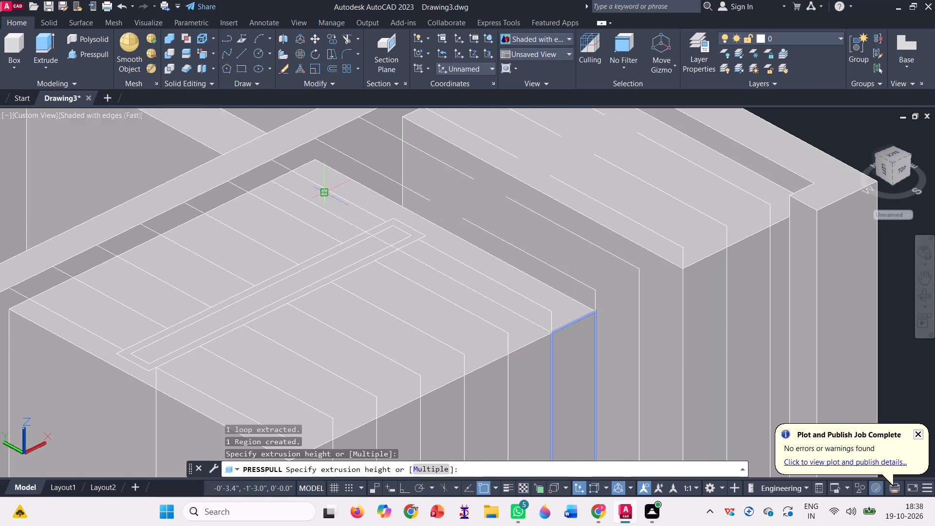
click(273, 179)
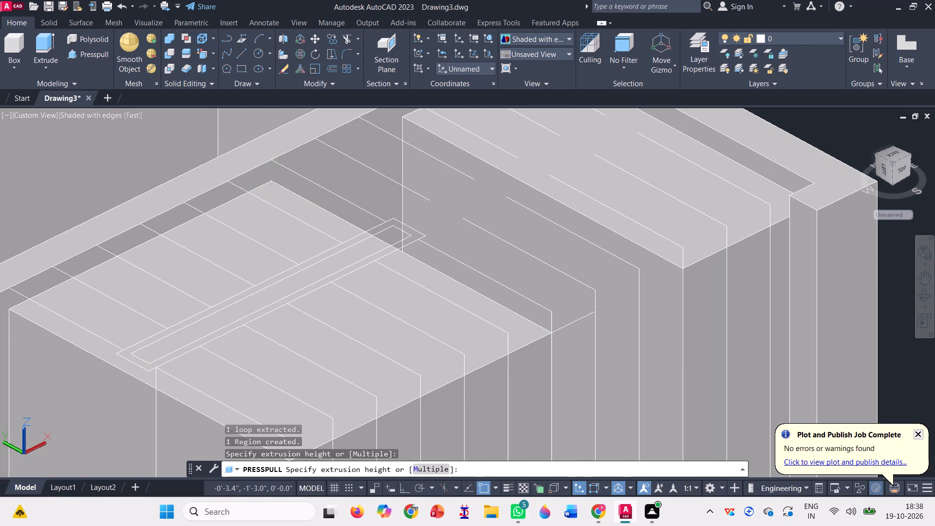
scroll(343, 168, down, 3)
scroll(369, 246, up, 3)
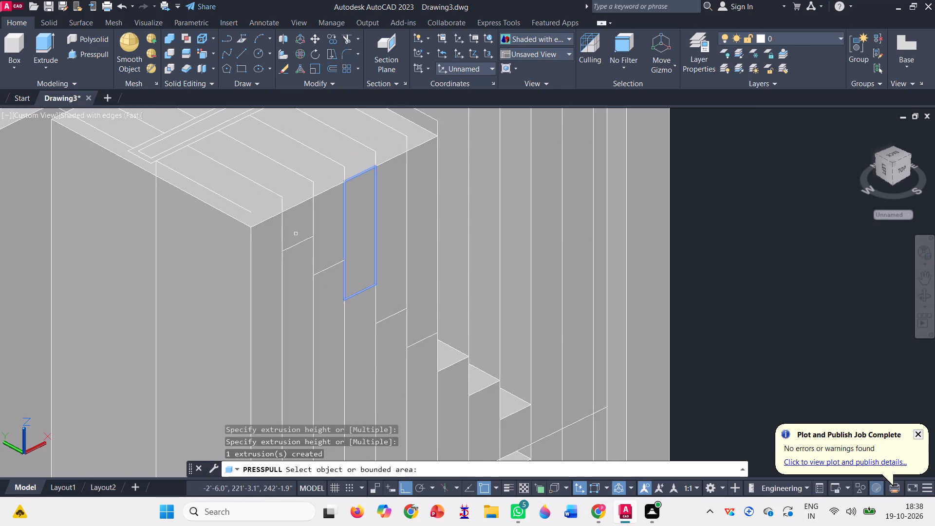
click(427, 258)
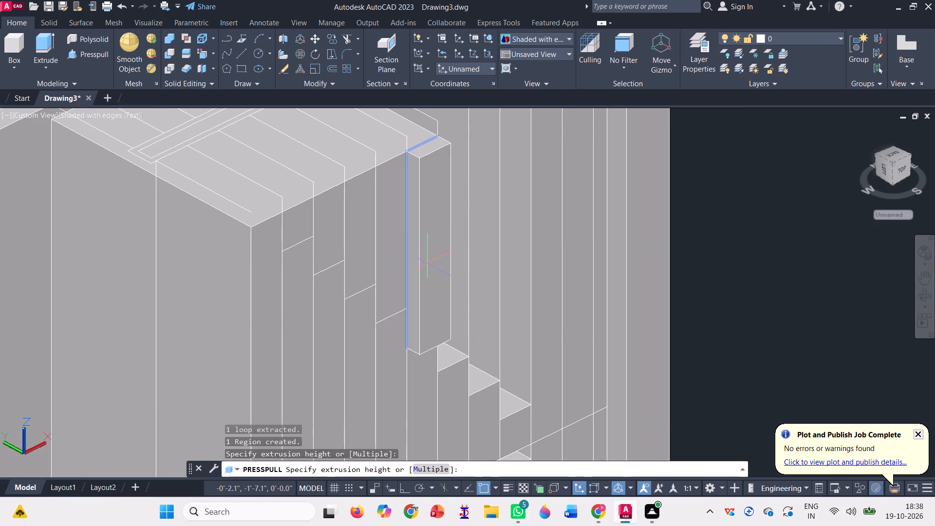
scroll(439, 308, down, 2)
scroll(352, 180, up, 6)
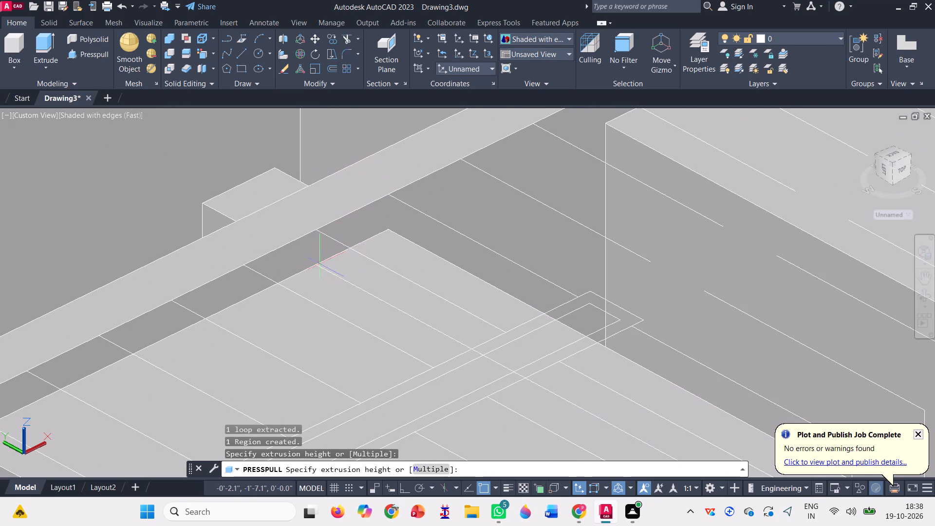
scroll(320, 263, up, 3)
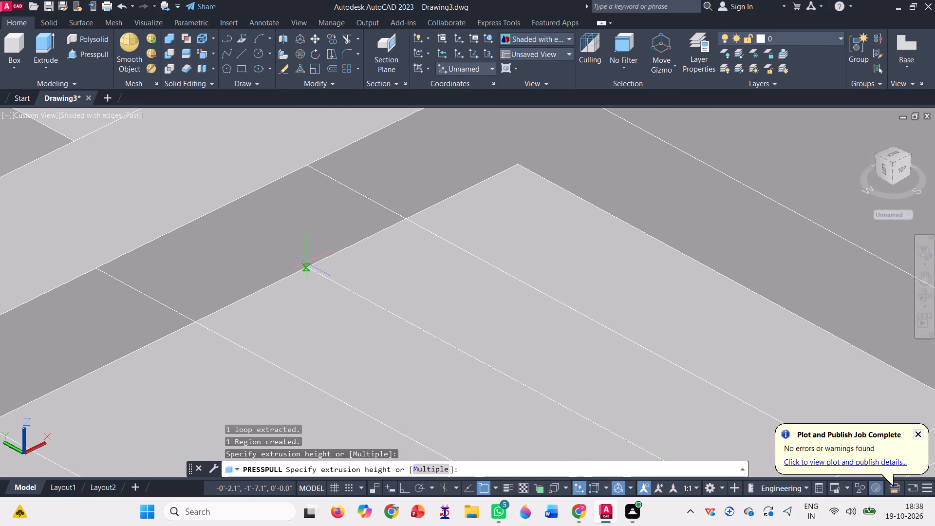
click(306, 263)
Presspull the strips above the upper flight's fifth and sixth step lines inward from the outer face to the house wall.
scroll(348, 222, down, 7)
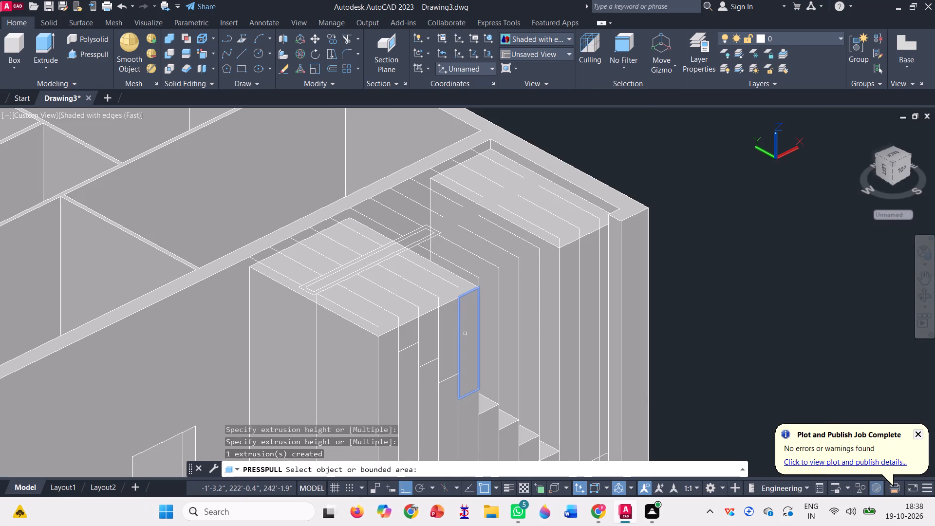
click(465, 333)
scroll(385, 249, up, 3)
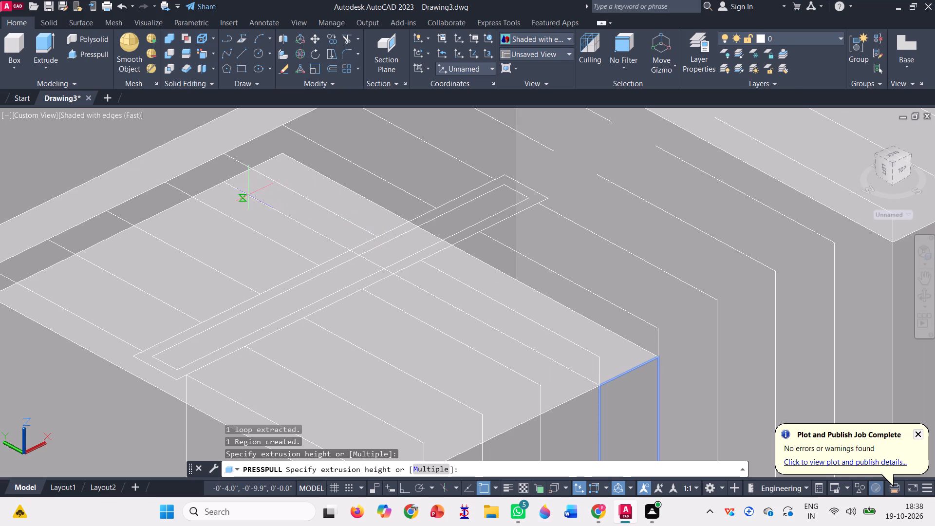
click(224, 182)
scroll(339, 208, down, 2)
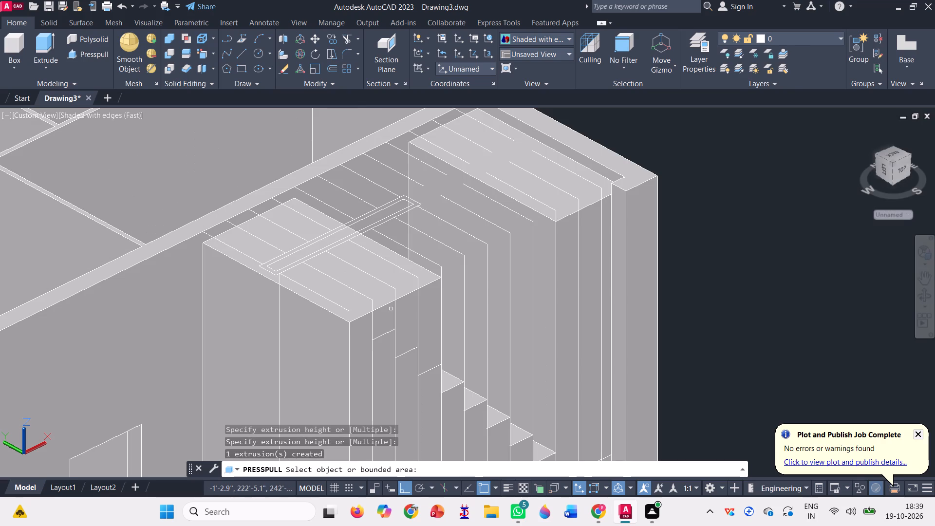
click(426, 313)
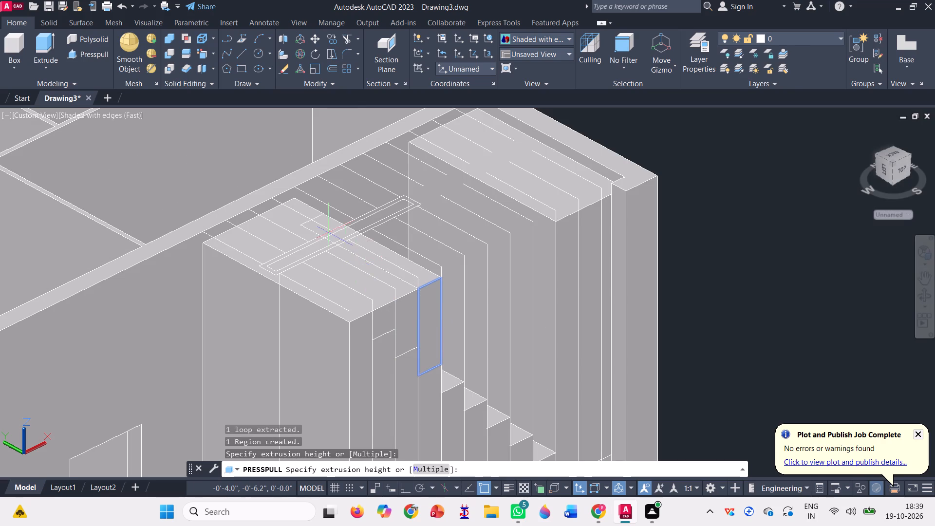
scroll(287, 202, up, 2)
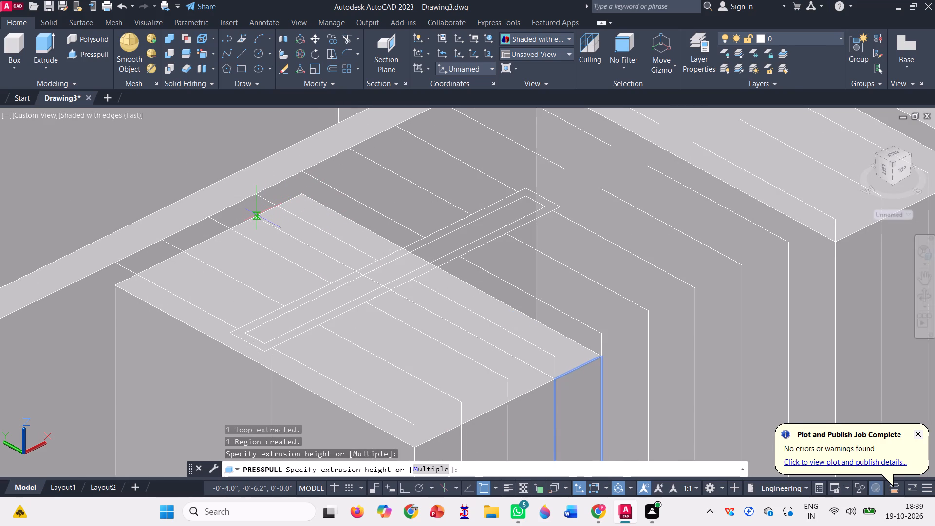
click(257, 218)
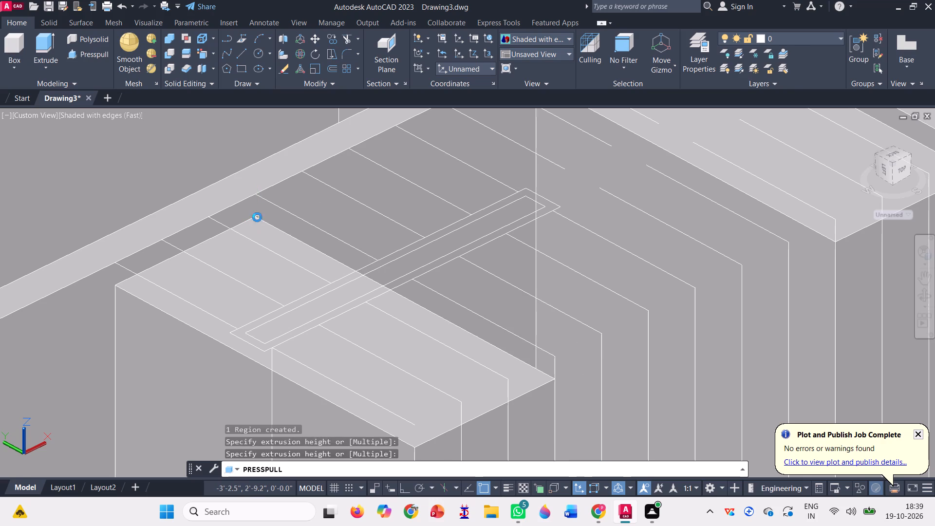
Presspull the last two strips, above the upper flight's seventh and eighth step lines, inward from the outer face to the house wall.
scroll(296, 188, down, 2)
scroll(389, 286, up, 2)
click(390, 286)
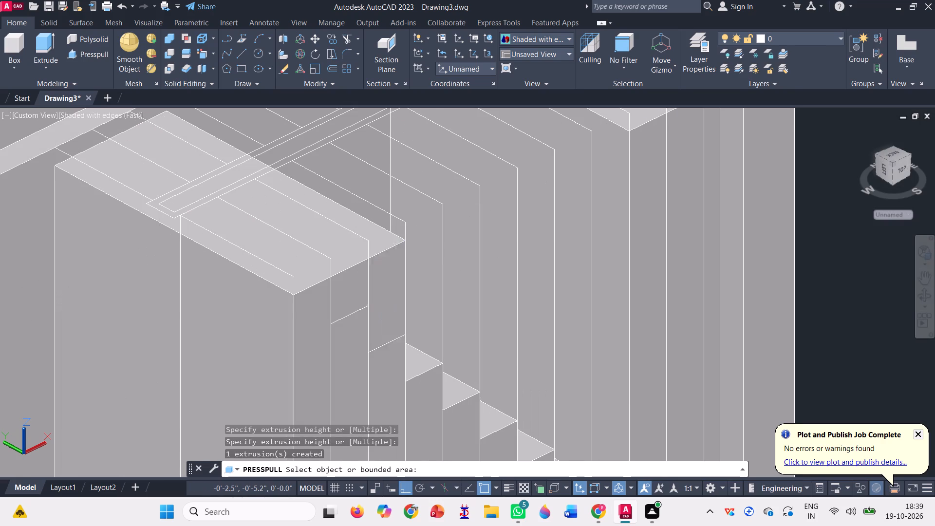
scroll(390, 286, down, 2)
scroll(280, 223, up, 5)
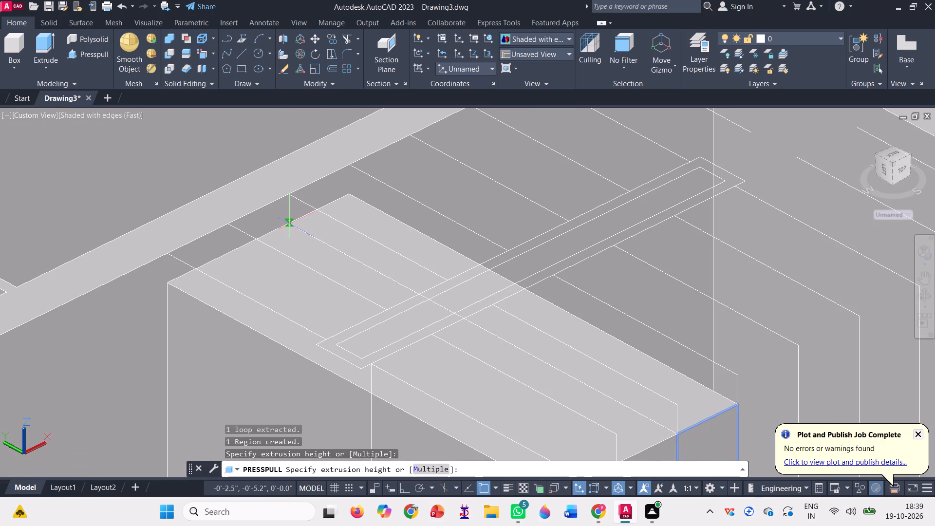
click(289, 224)
scroll(304, 191, down, 2)
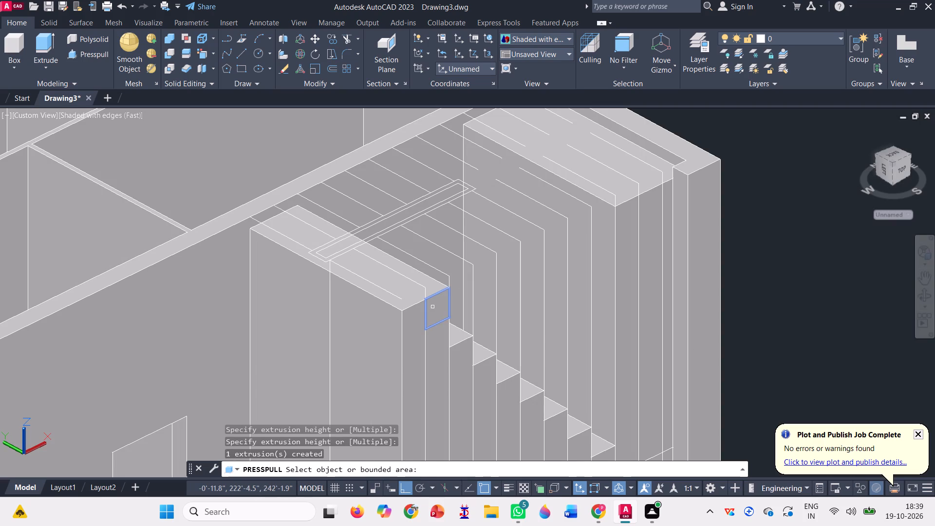
click(432, 306)
scroll(333, 245, up, 3)
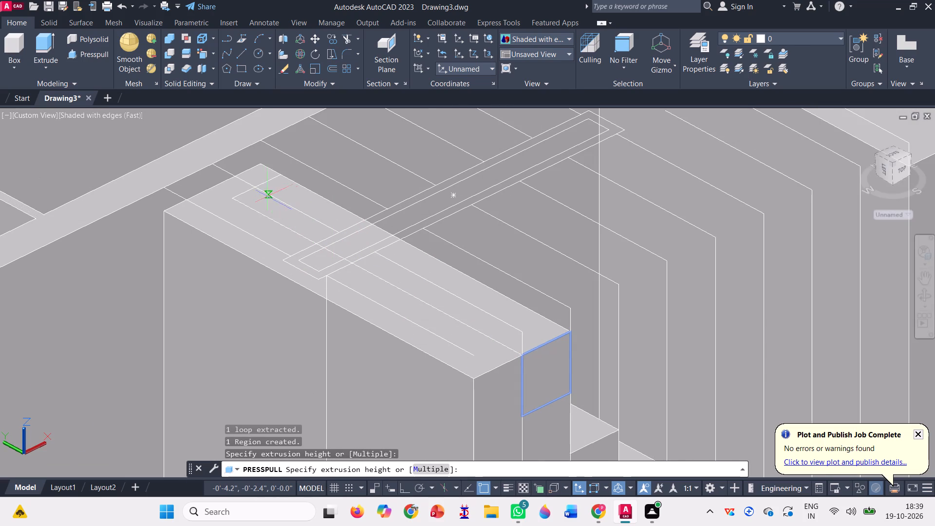
click(211, 185)
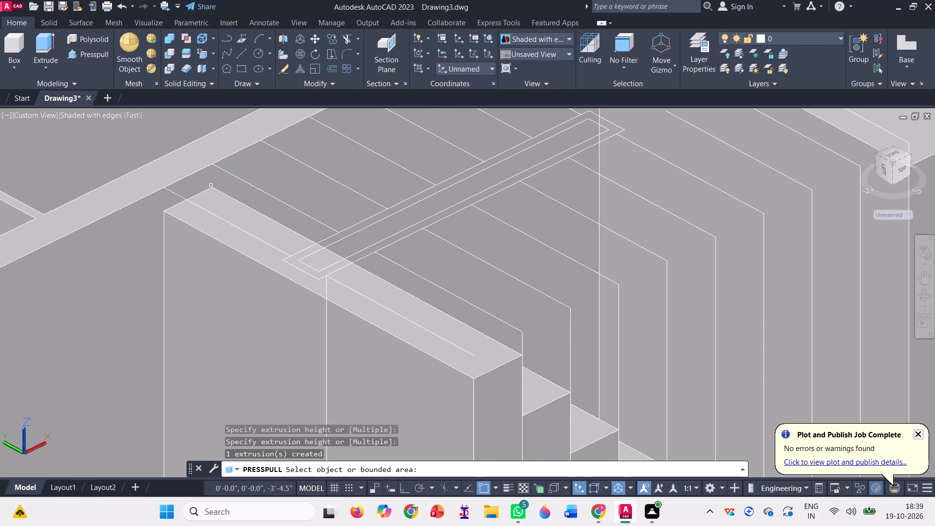
Presspull the landing's top face down in two stages to the foot of the upper flight's lowest riser.
scroll(264, 222, down, 2)
scroll(297, 246, down, 1)
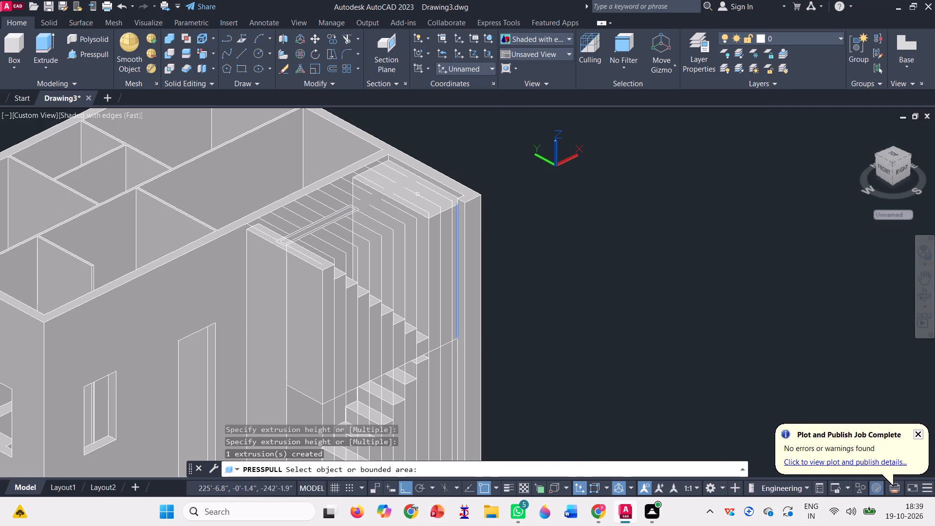
click(400, 184)
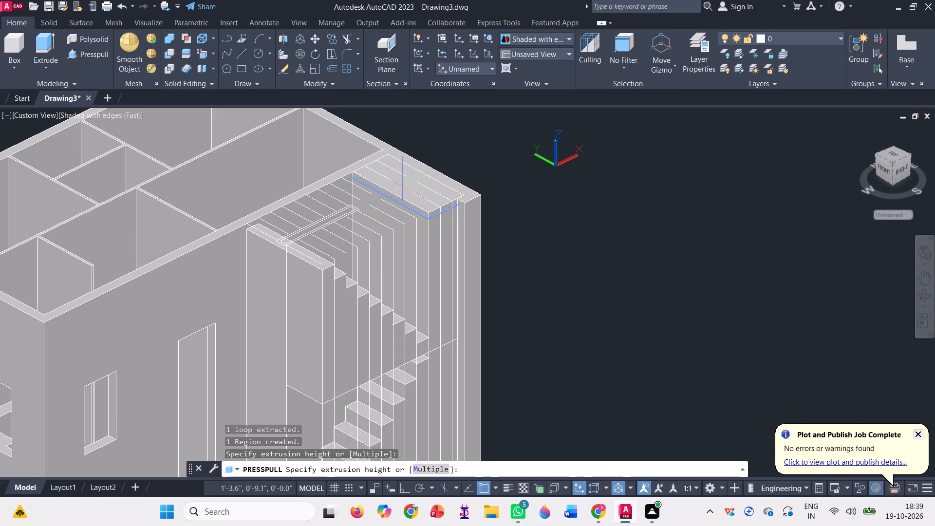
scroll(400, 181, down, 2)
scroll(411, 235, up, 6)
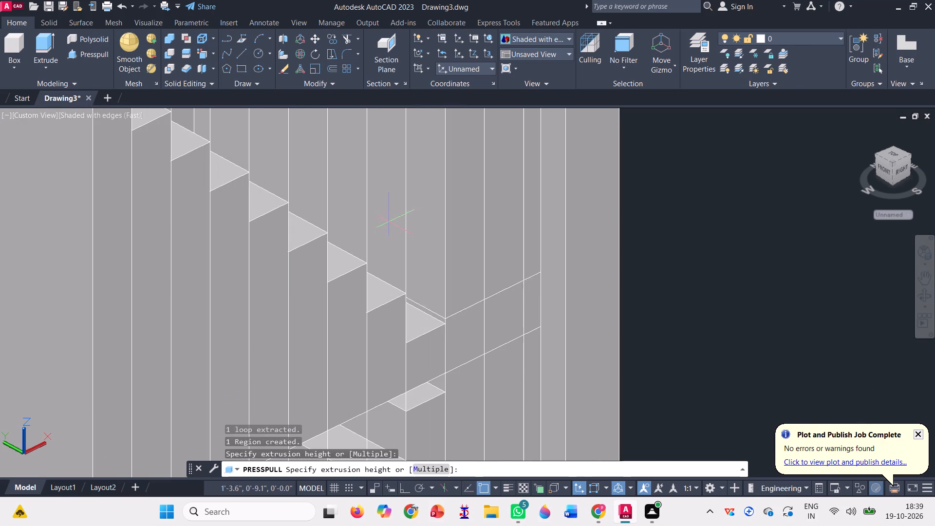
click(404, 246)
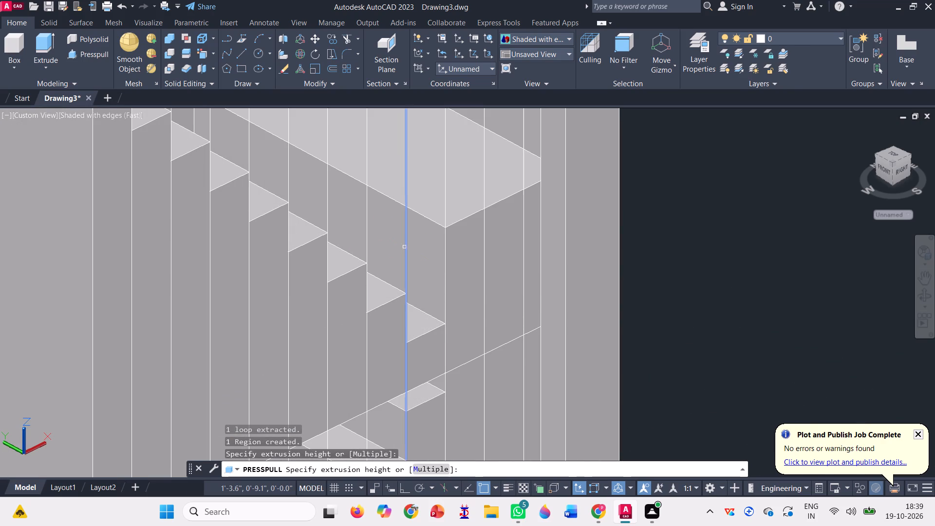
click(466, 203)
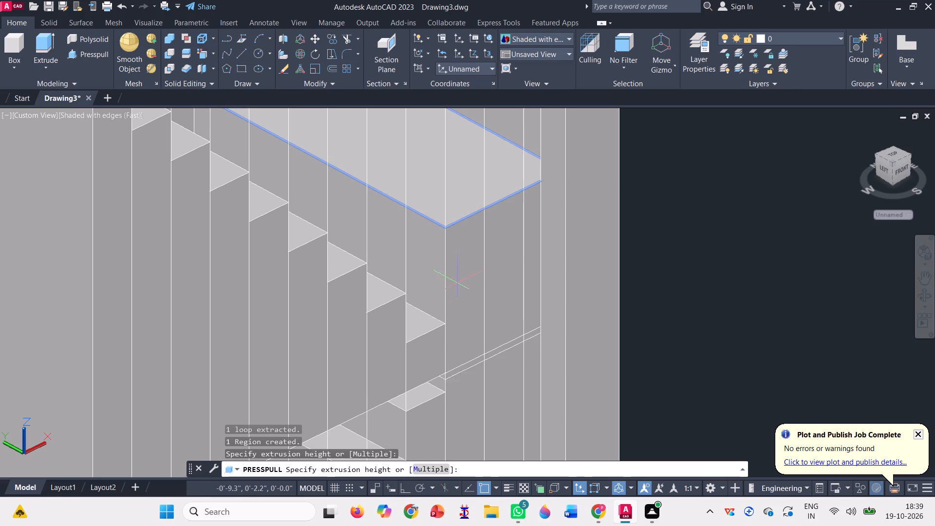
scroll(463, 331, up, 2)
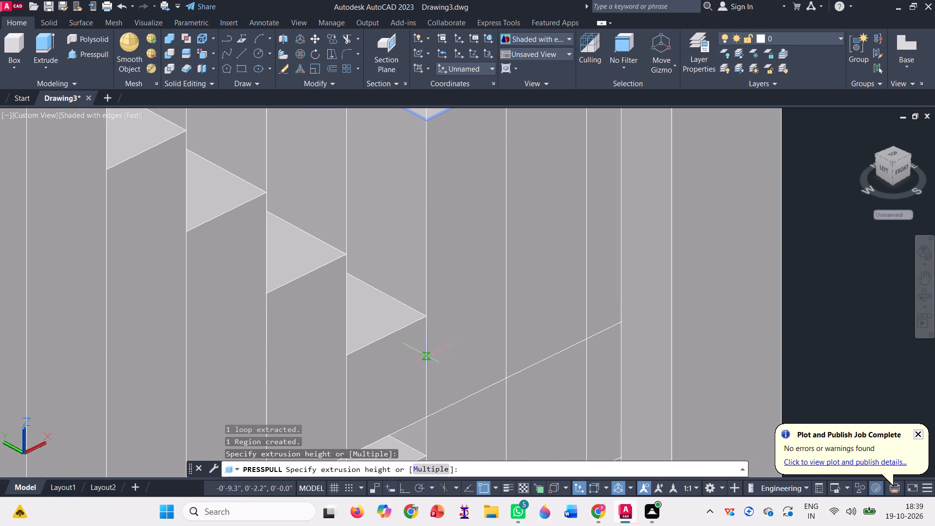
click(426, 359)
scroll(440, 291, down, 2)
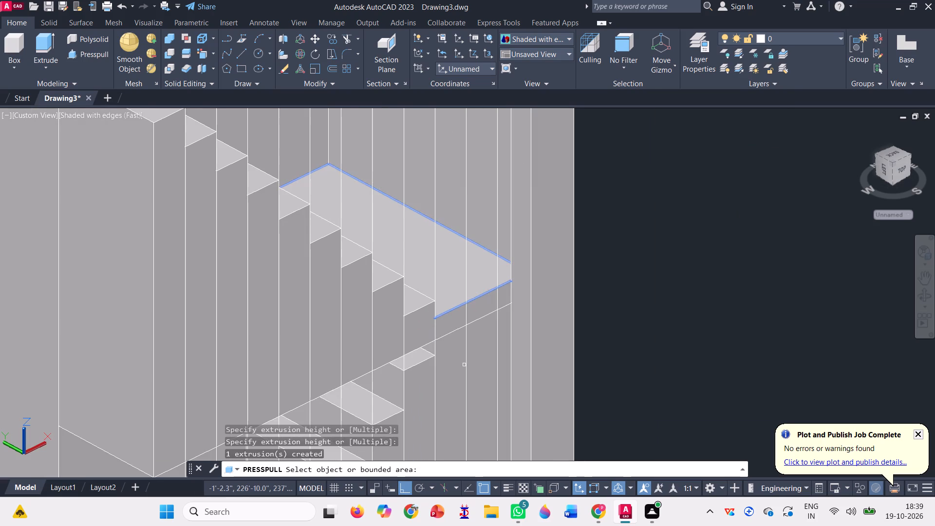
Presspull the end face of the block above the lower flight back to the landing's edge, clearing the space over the steps.
scroll(460, 314, down, 1)
scroll(458, 354, down, 2)
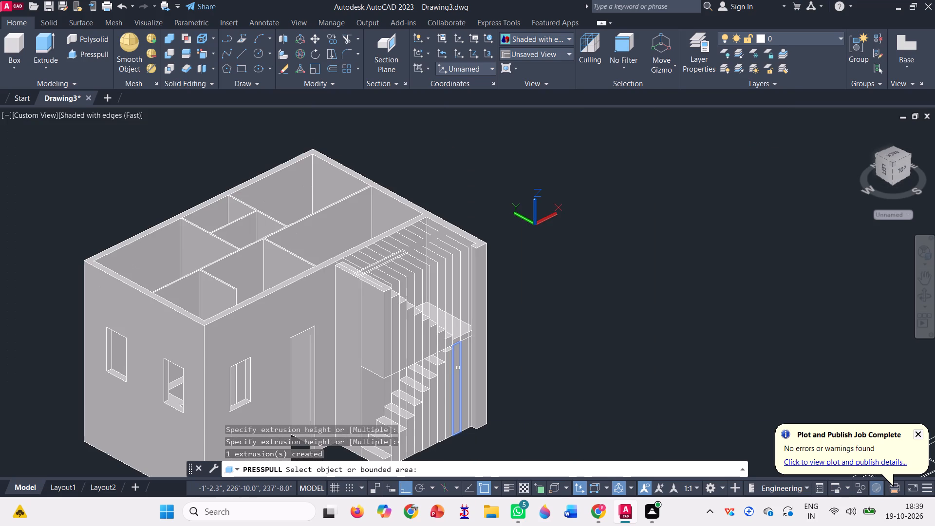
scroll(459, 368, up, 3)
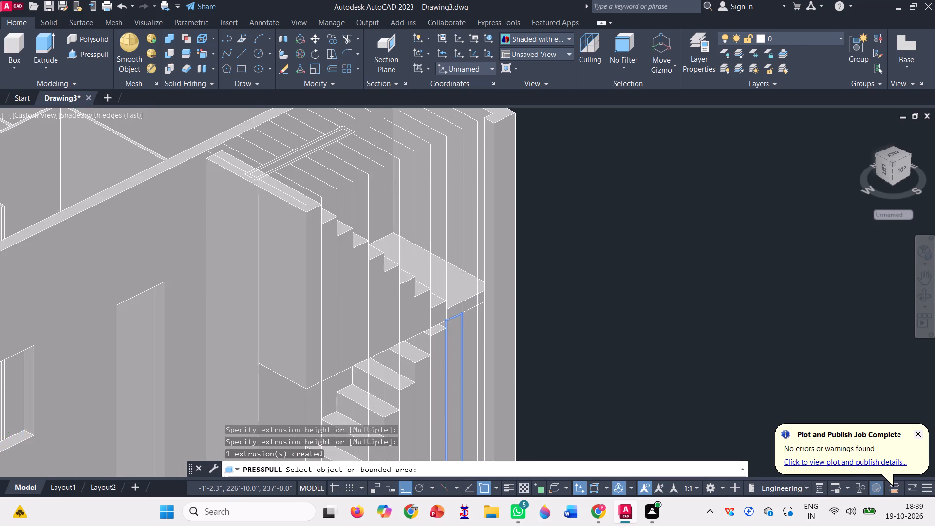
scroll(459, 368, up, 1)
scroll(400, 307, down, 1)
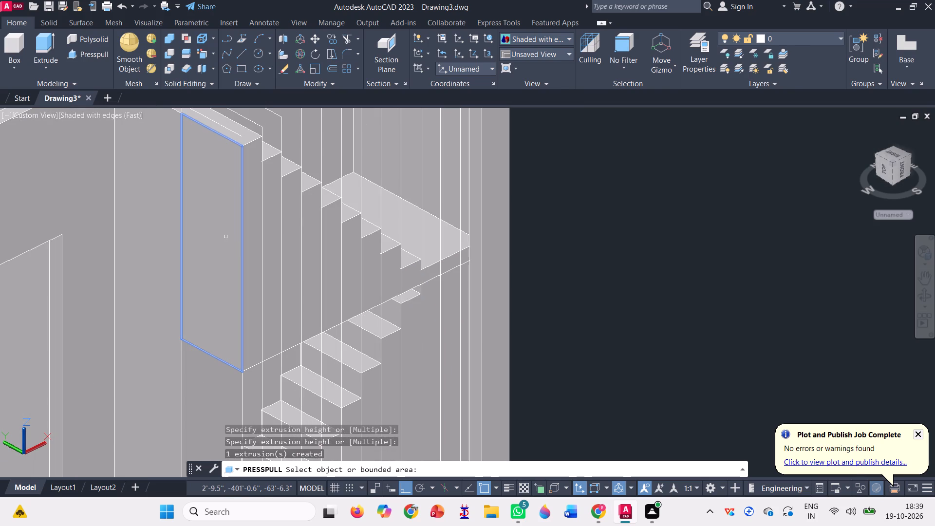
click(225, 236)
scroll(412, 266, up, 2)
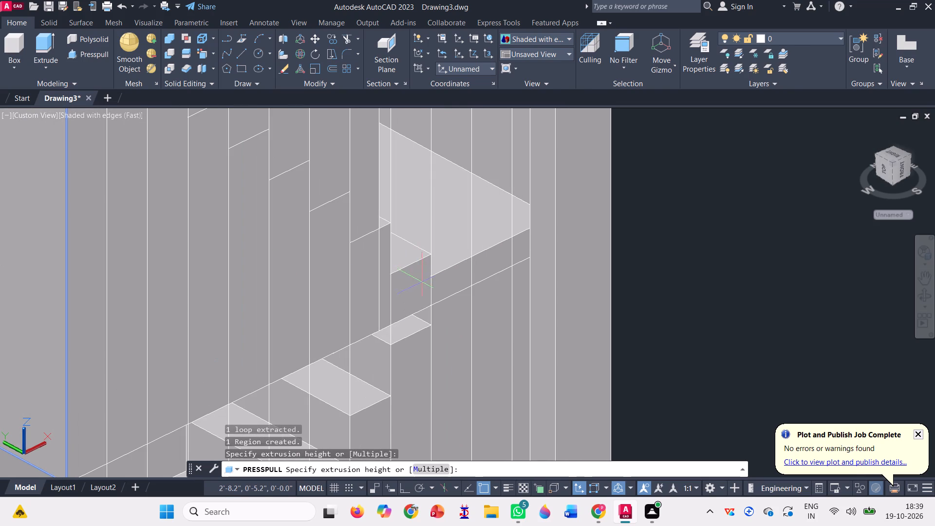
click(430, 307)
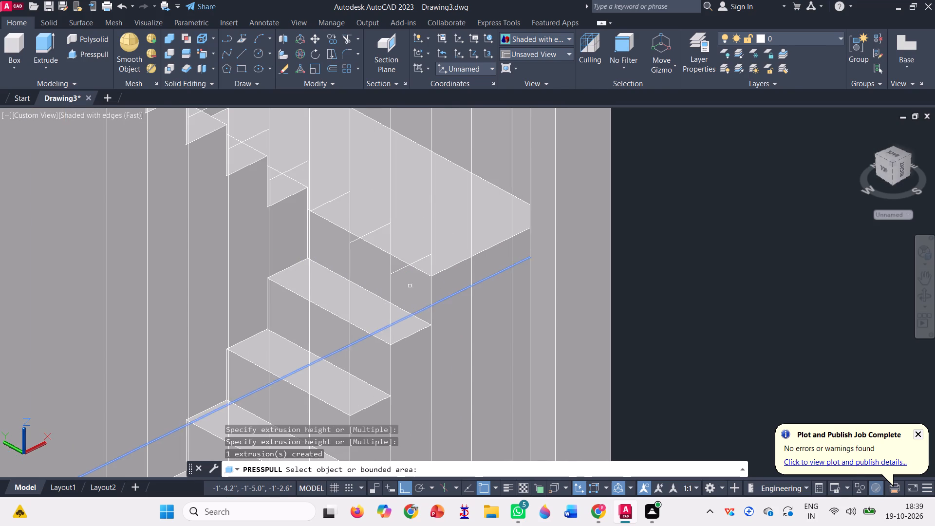
Presspull the two outer-face strips beneath the landing inward to the house wall.
scroll(407, 269, down, 4)
scroll(343, 292, up, 2)
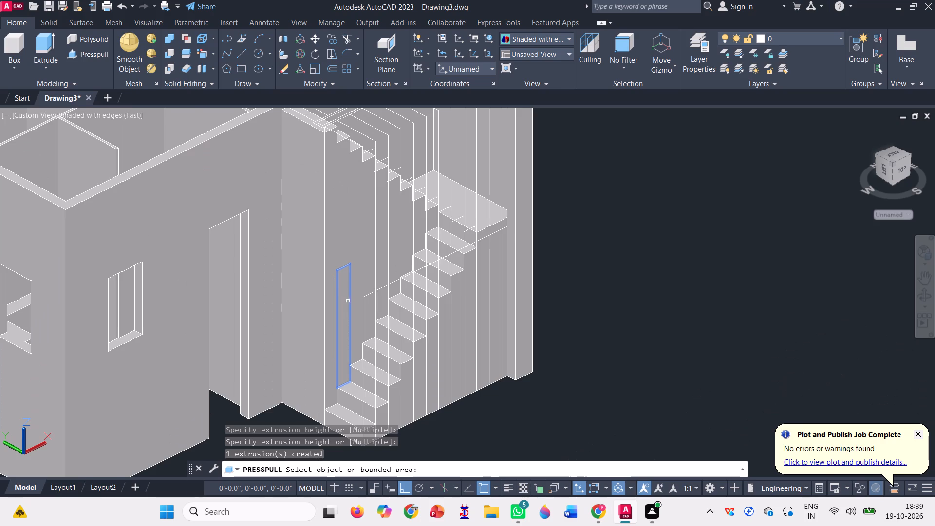
scroll(353, 295, down, 1)
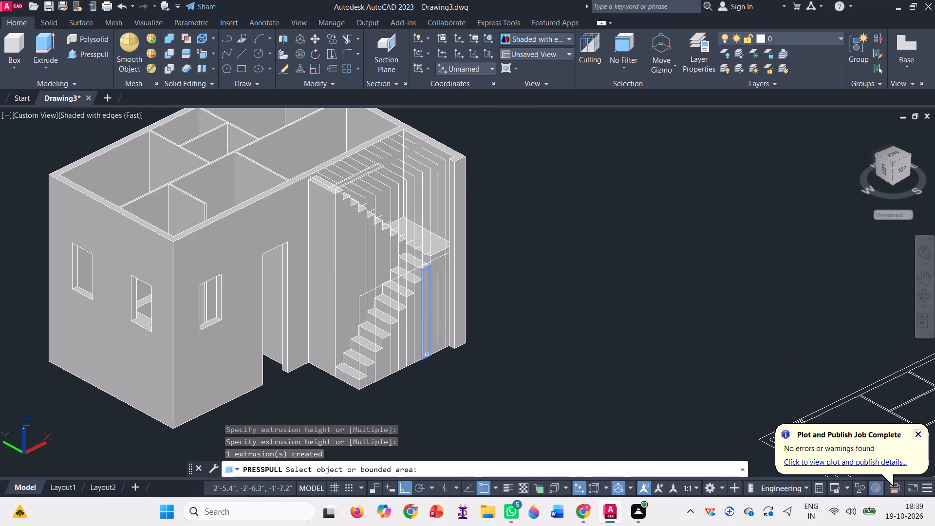
scroll(430, 350, up, 2)
scroll(448, 310, down, 1)
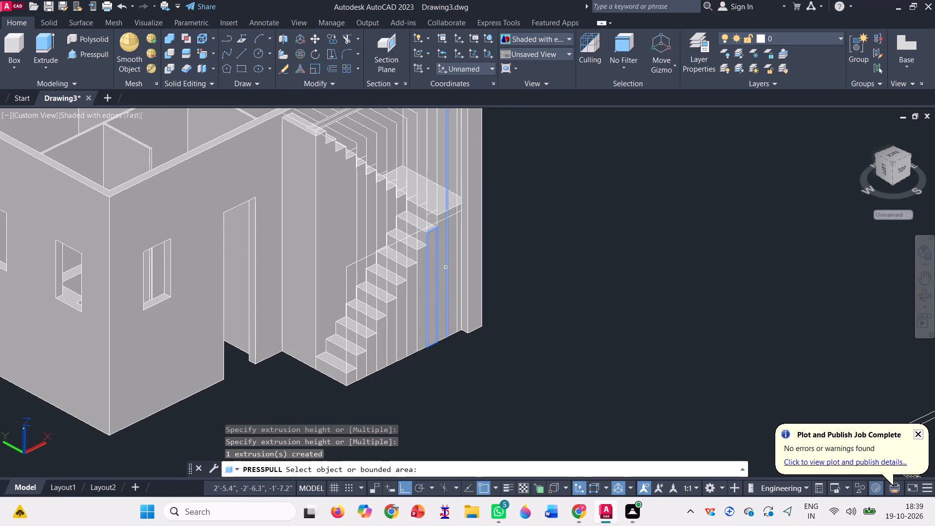
scroll(453, 237, up, 2)
click(456, 268)
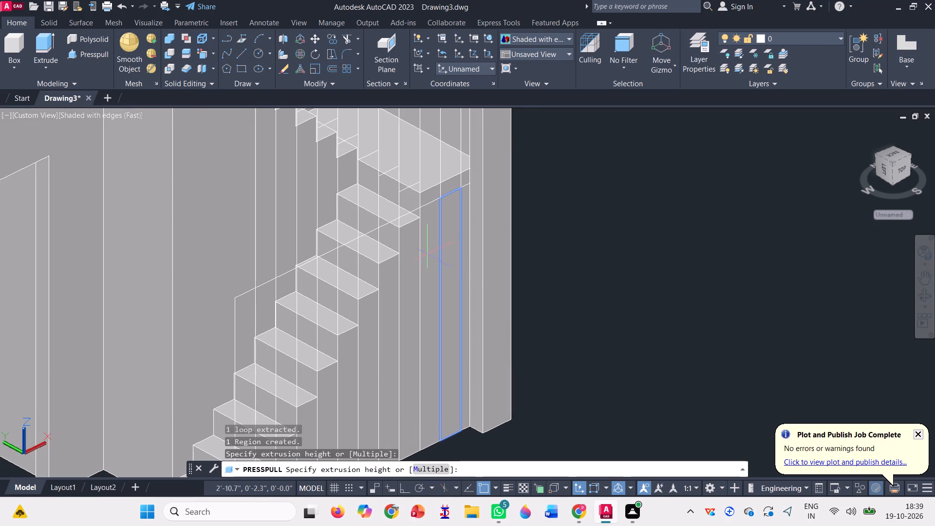
scroll(333, 203, up, 2)
scroll(348, 228, down, 2)
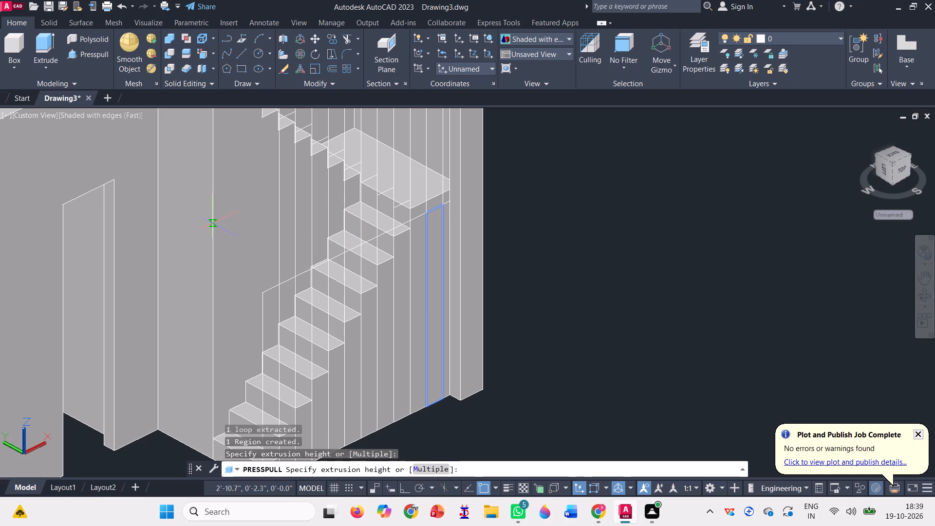
click(212, 223)
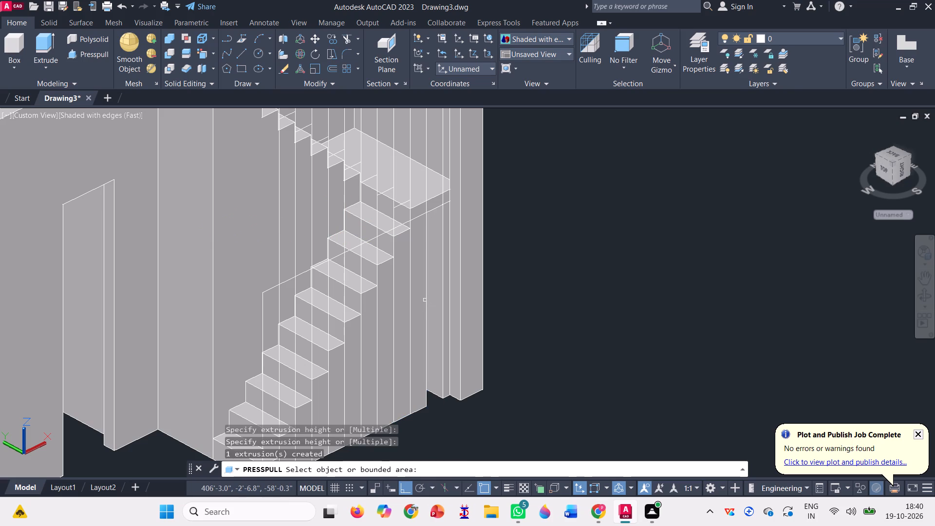
click(418, 297)
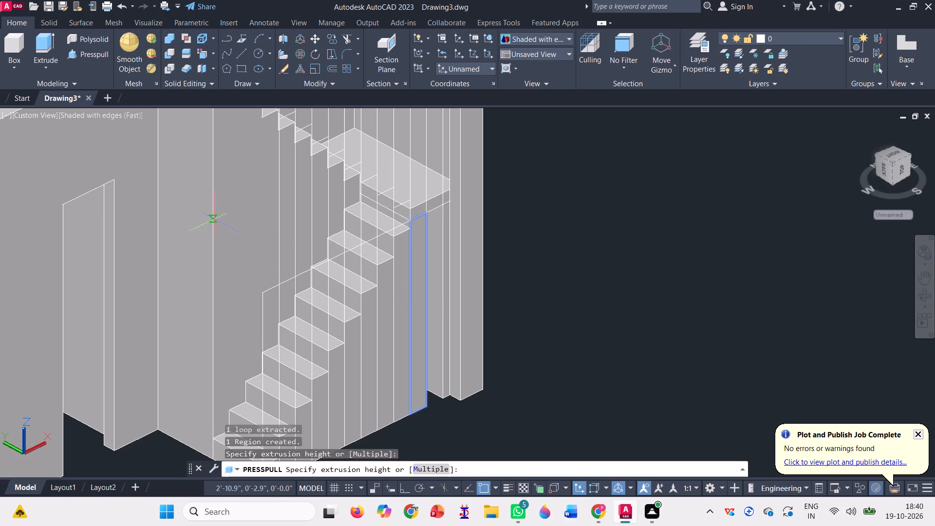
click(214, 219)
scroll(377, 294, down, 2)
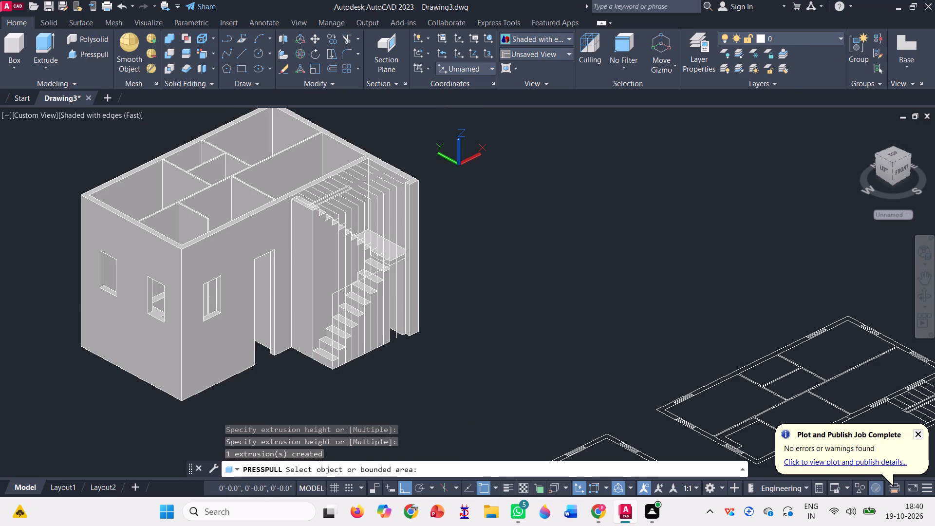
key(Escape)
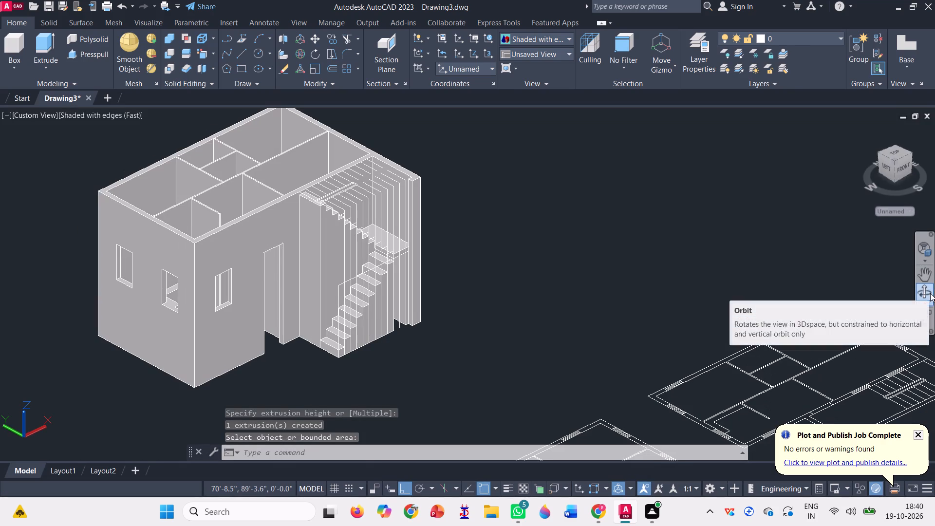
Orbit around the house block to examine the carved staircase, landing and the opening beneath it.
click(928, 292)
drag(507, 337, 561, 341)
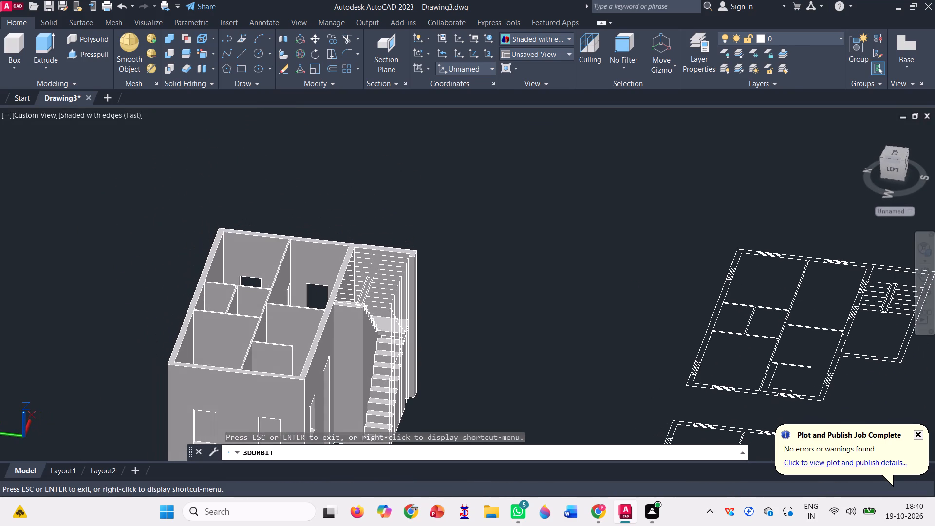
scroll(426, 285, down, 4)
drag(456, 389, 414, 384)
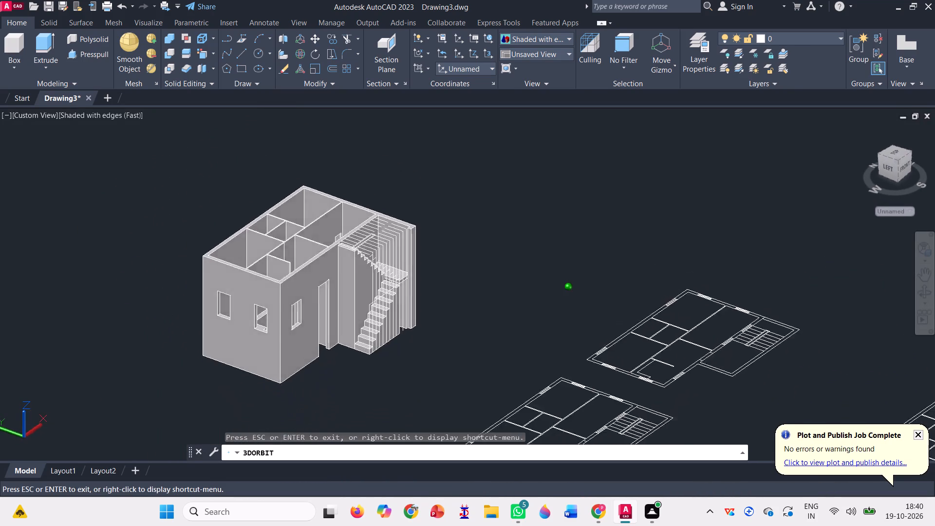
drag(414, 384, 398, 379)
scroll(430, 262, up, 4)
scroll(384, 263, up, 7)
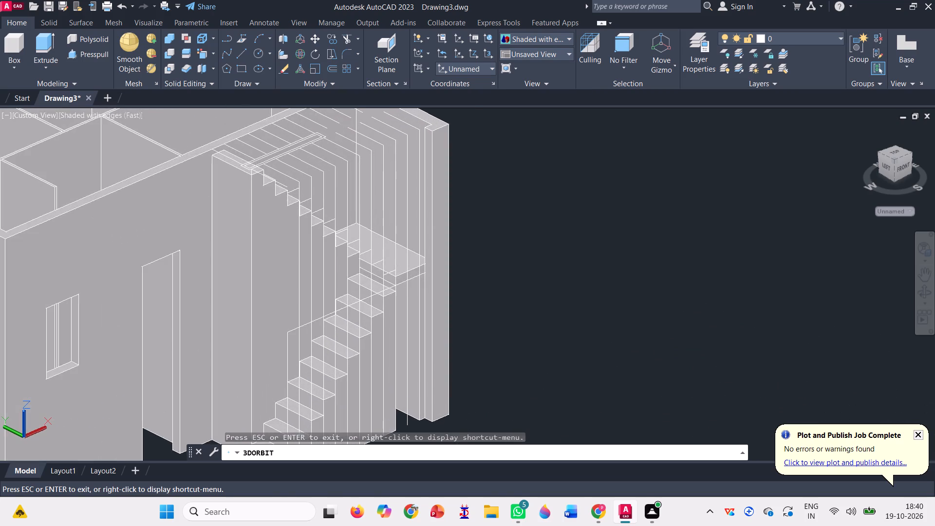
scroll(392, 248, up, 4)
key(Escape)
scroll(572, 271, down, 2)
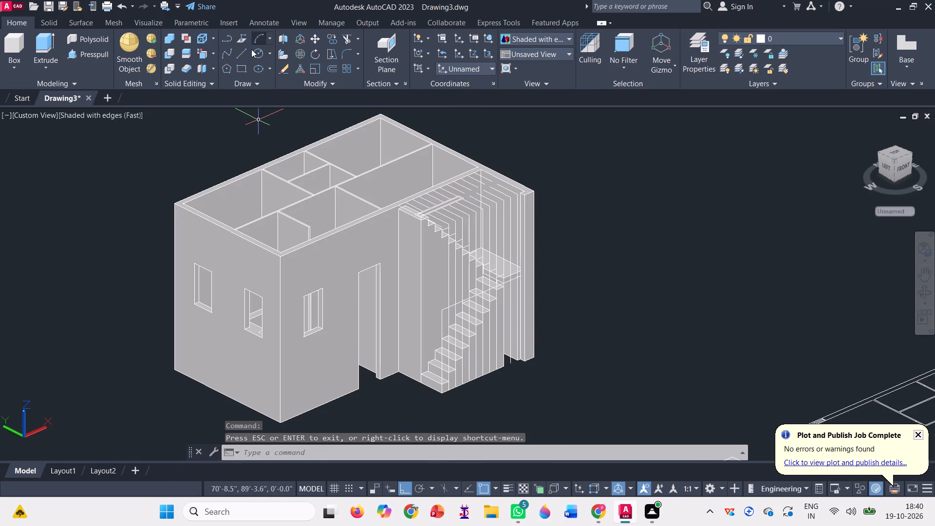
Move the house solid along the Y axis until it stands well clear of the staircase guide lines.
click(299, 285)
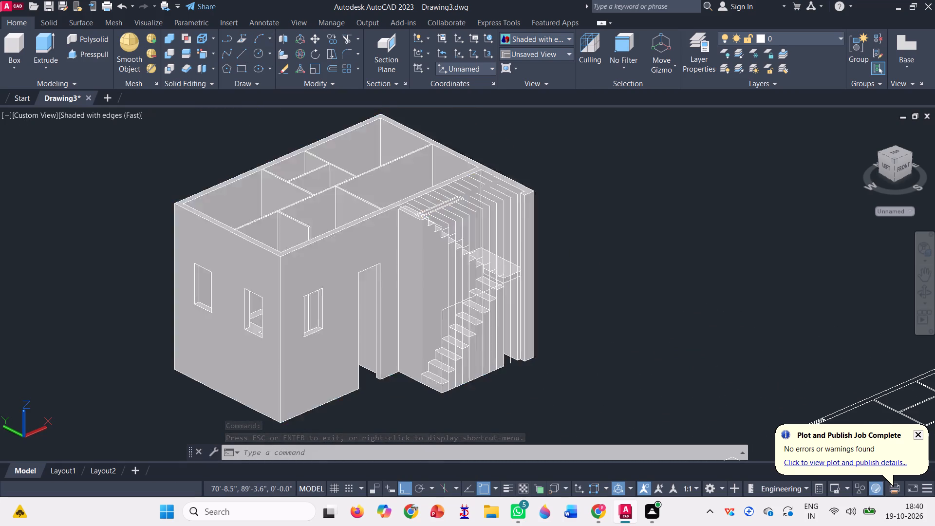
drag(336, 269, 354, 279)
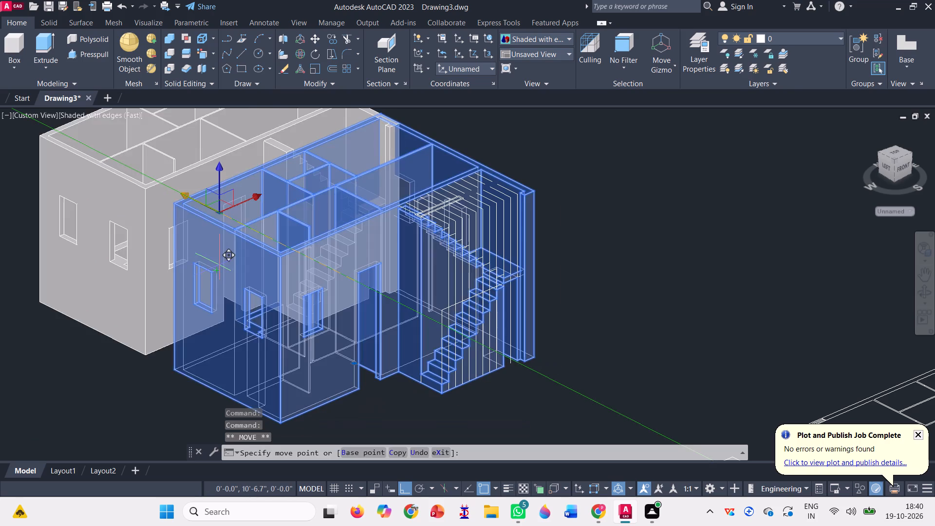
click(200, 259)
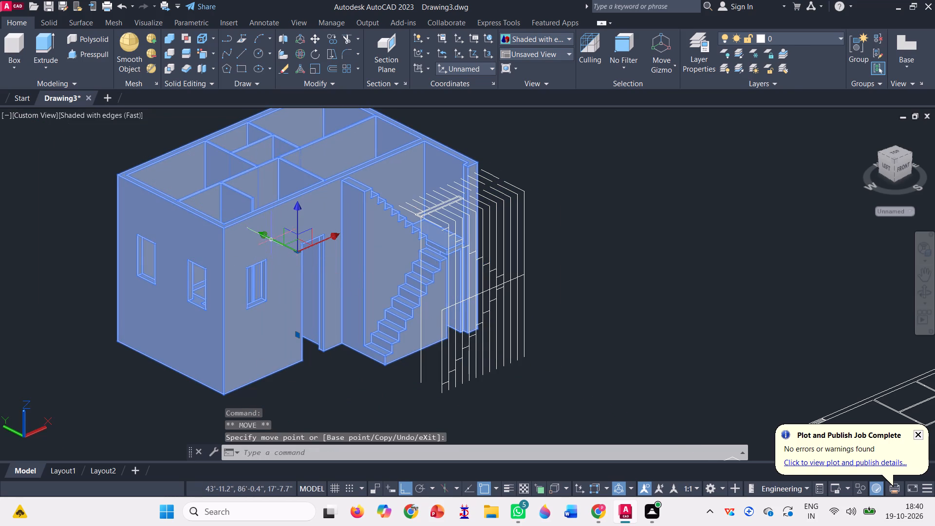
drag(265, 235, 298, 251)
click(212, 229)
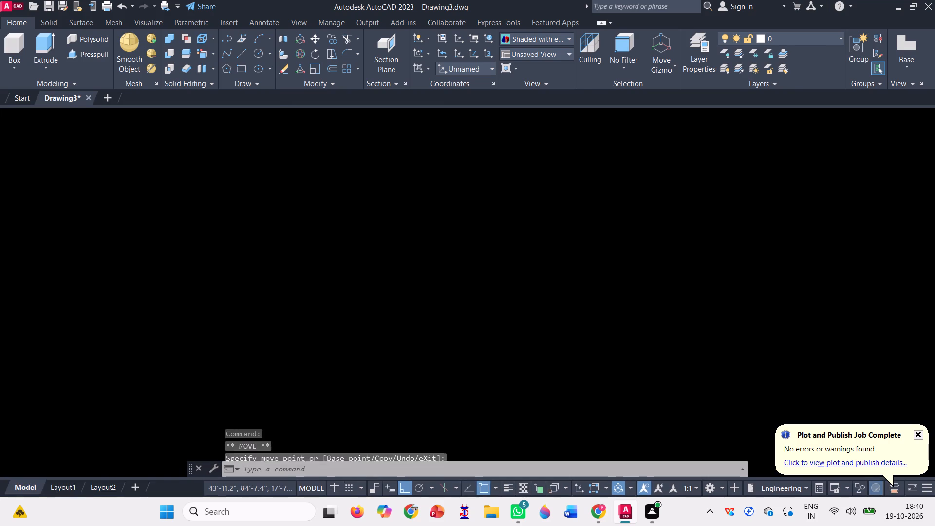
drag(279, 253, 309, 267)
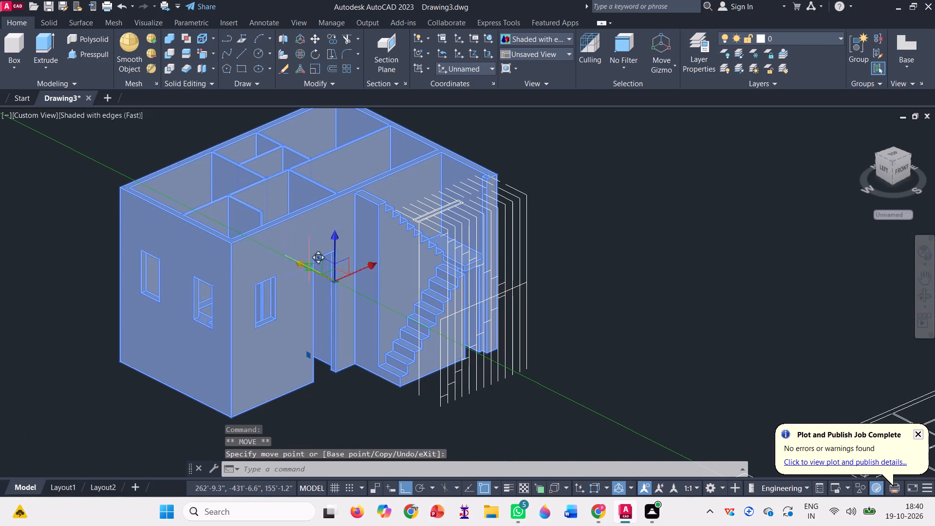
scroll(407, 361, down, 3)
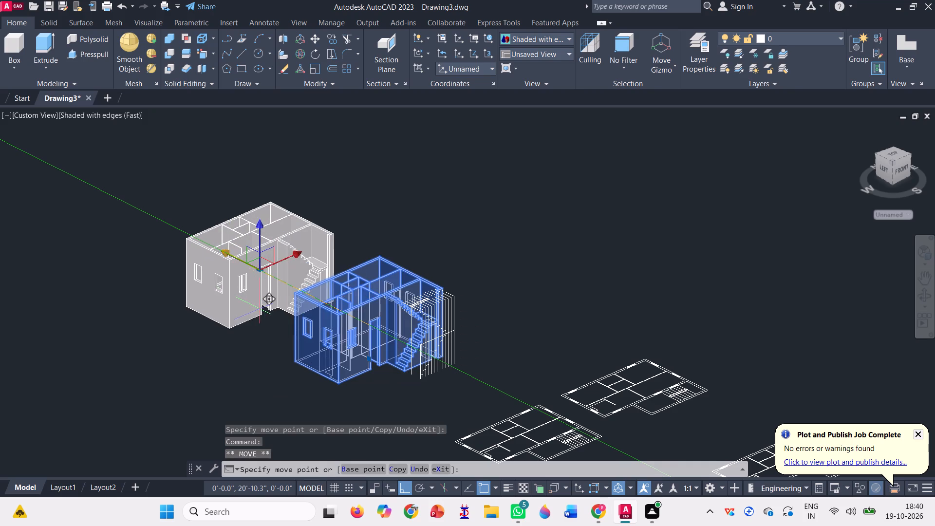
click(253, 303)
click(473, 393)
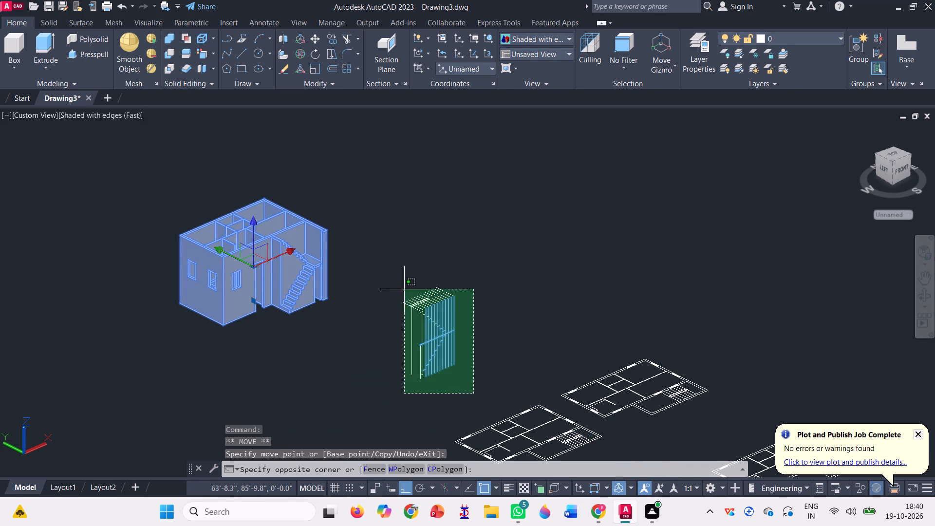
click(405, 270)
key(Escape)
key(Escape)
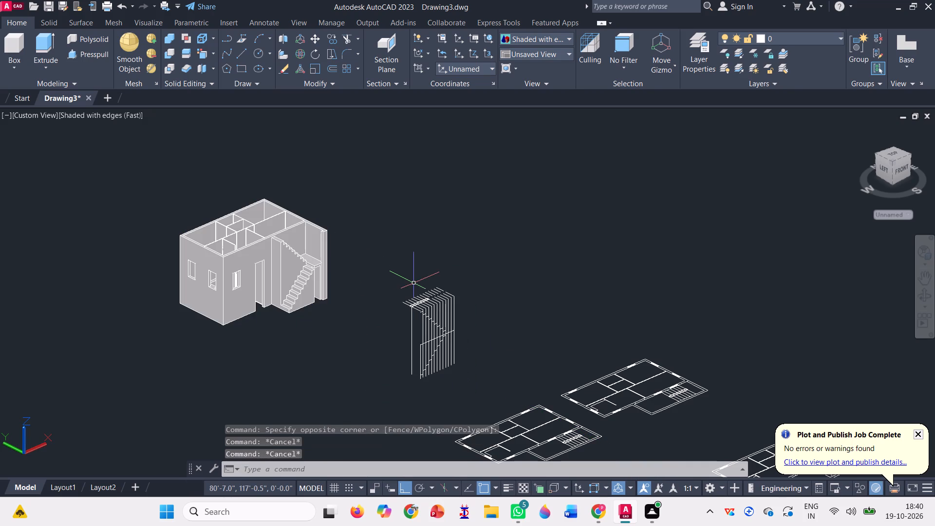
Erase all the staircase guide lines left beside the house solid.
click(476, 389)
click(399, 273)
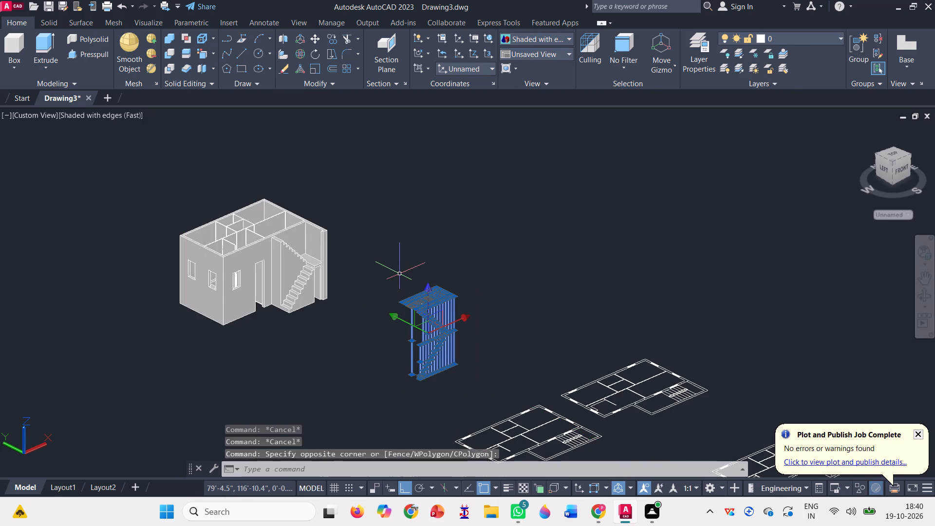
key(BackSpace)
key(Delete)
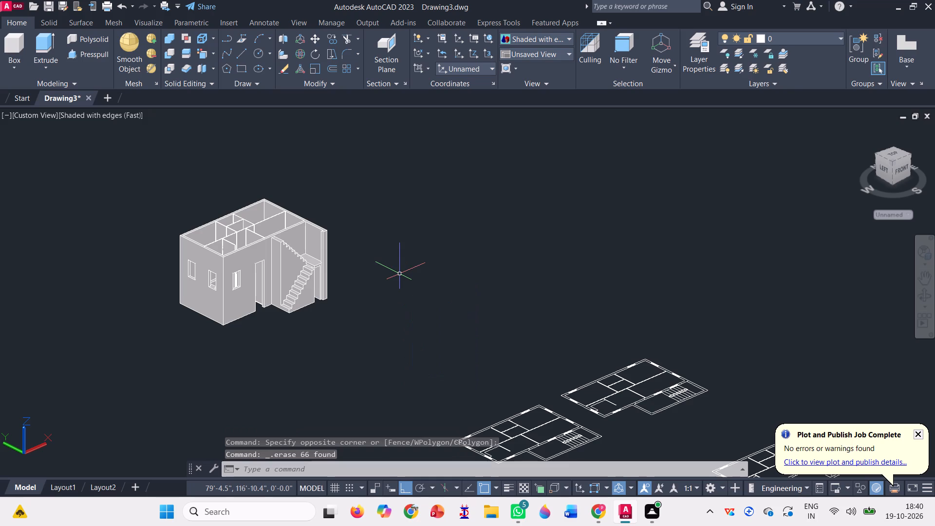
Presspull the landing's stair-side edge face a short distance outward over the top step of the lower flight.
scroll(228, 234, up, 2)
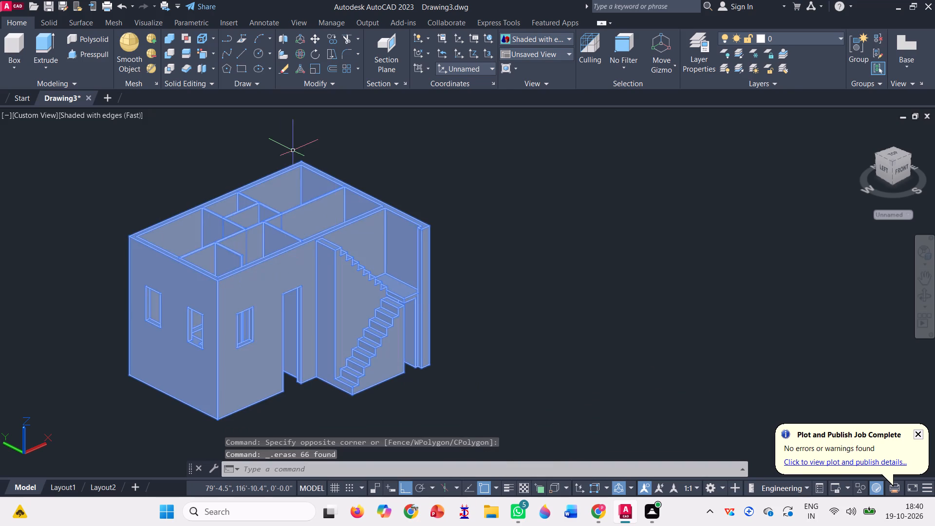
scroll(402, 304, up, 3)
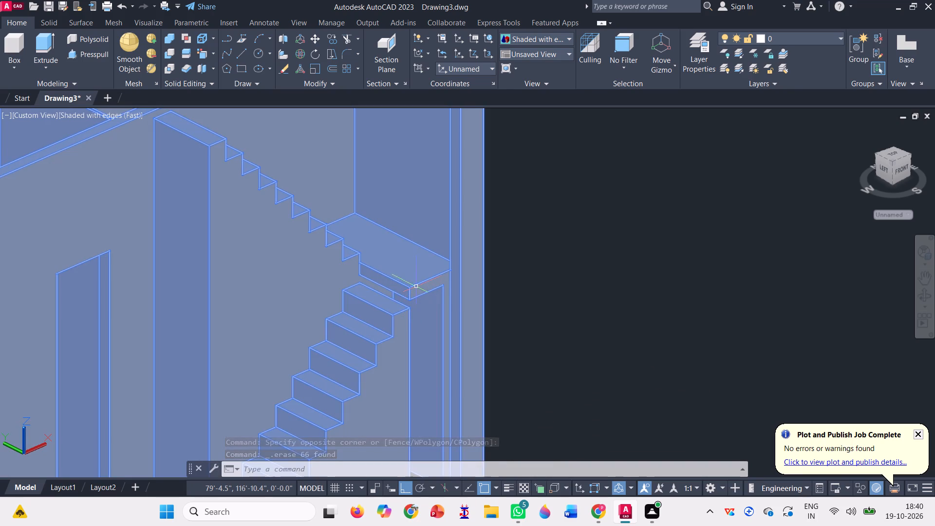
click(90, 53)
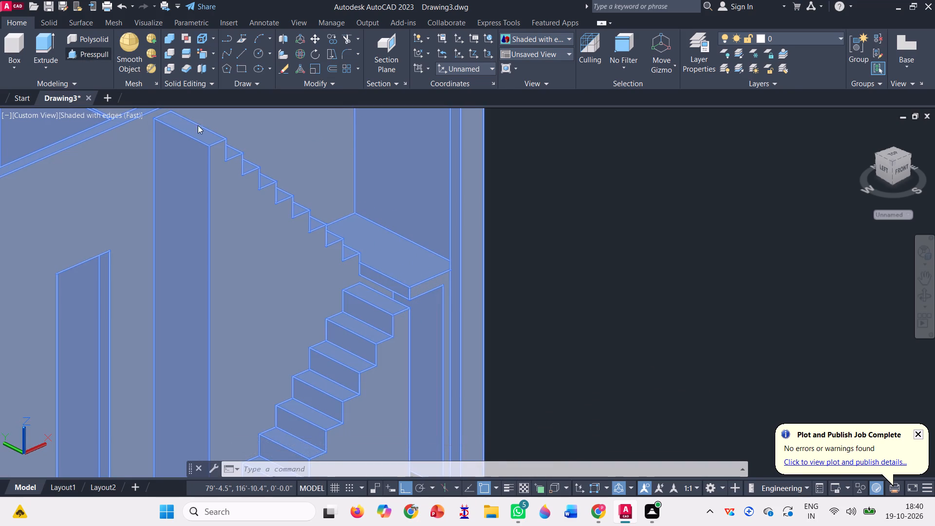
scroll(394, 303, up, 2)
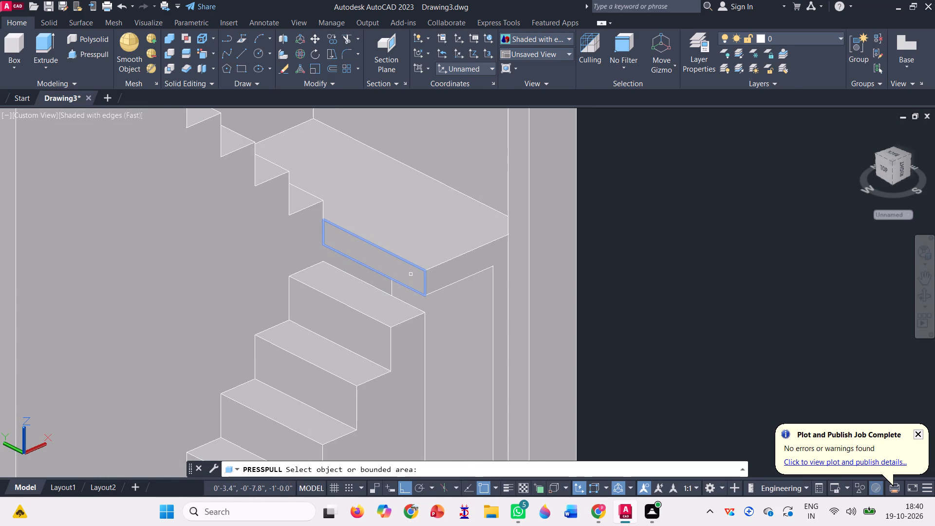
click(411, 273)
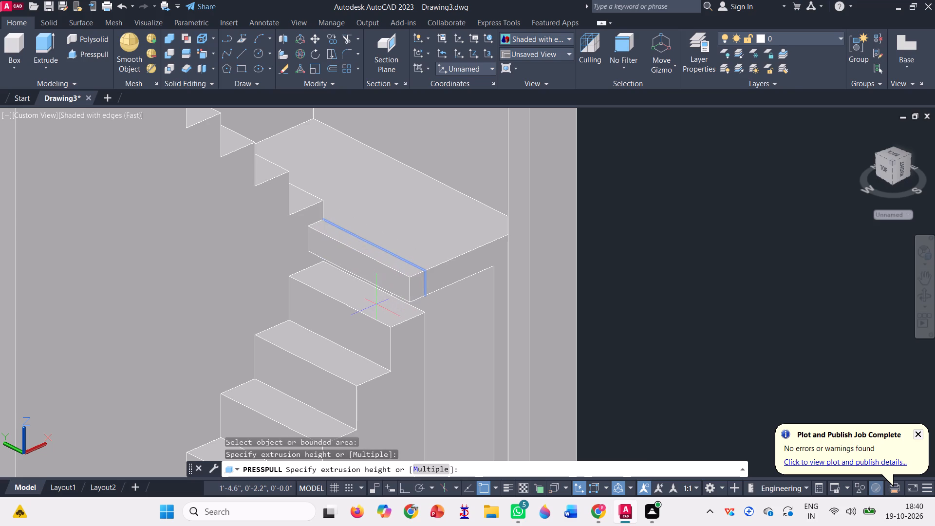
click(373, 305)
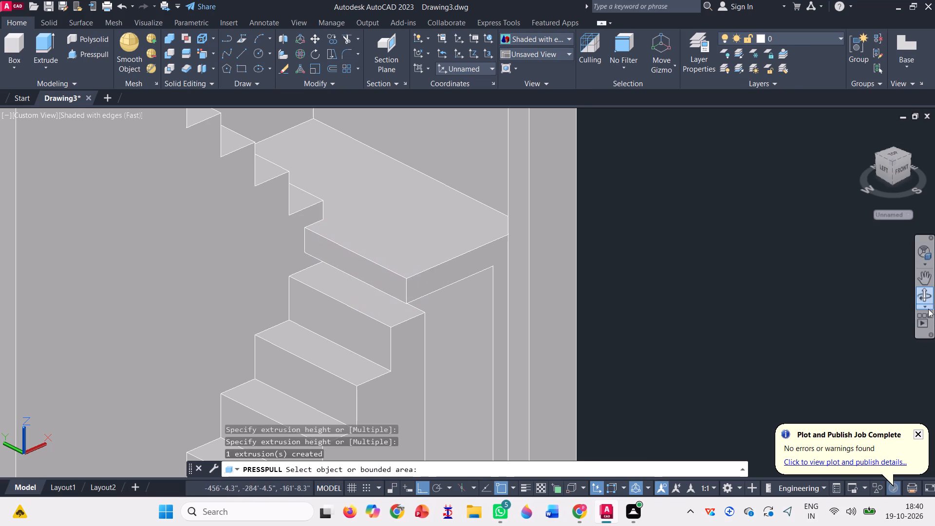
Presspull the landing's underside down to meet the top step of the lower flight.
click(925, 299)
drag(659, 343, 636, 313)
scroll(335, 256, down, 3)
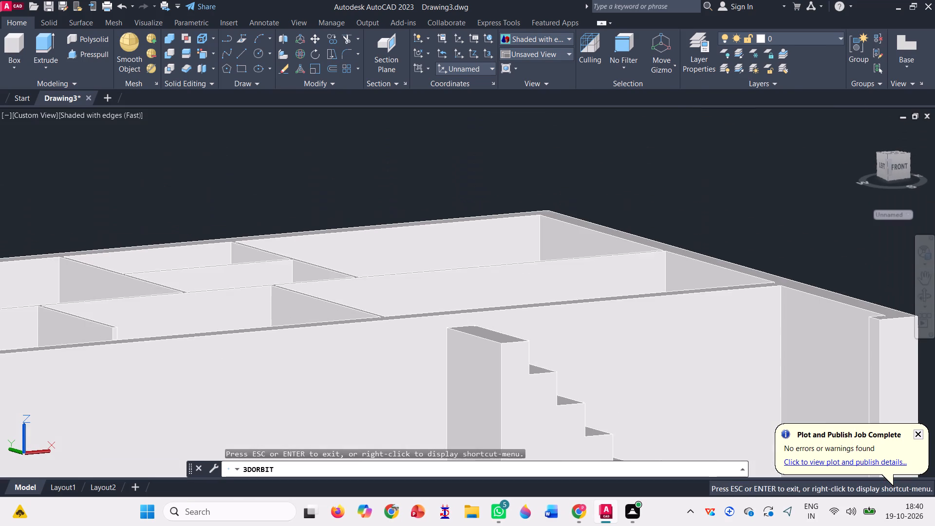
scroll(332, 275, down, 15)
drag(554, 371, 543, 363)
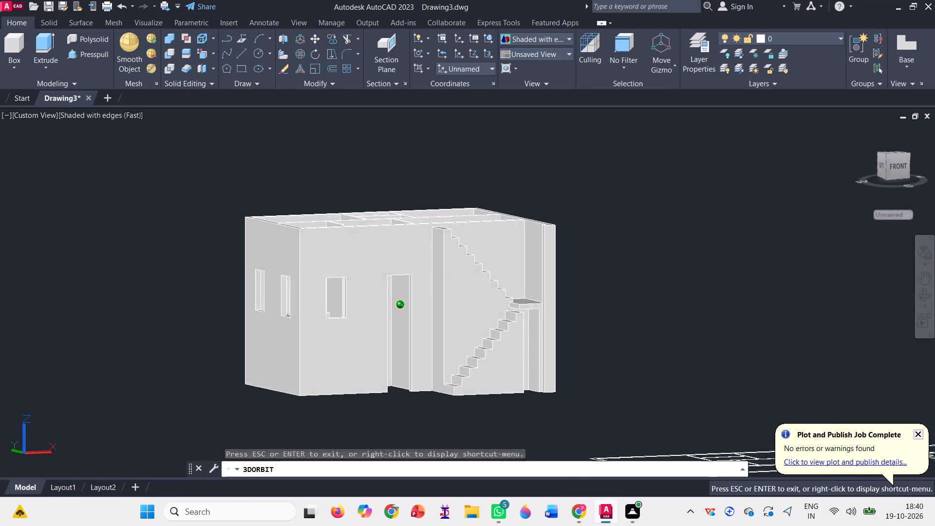
drag(543, 363, 542, 355)
scroll(505, 291, up, 7)
key(Escape)
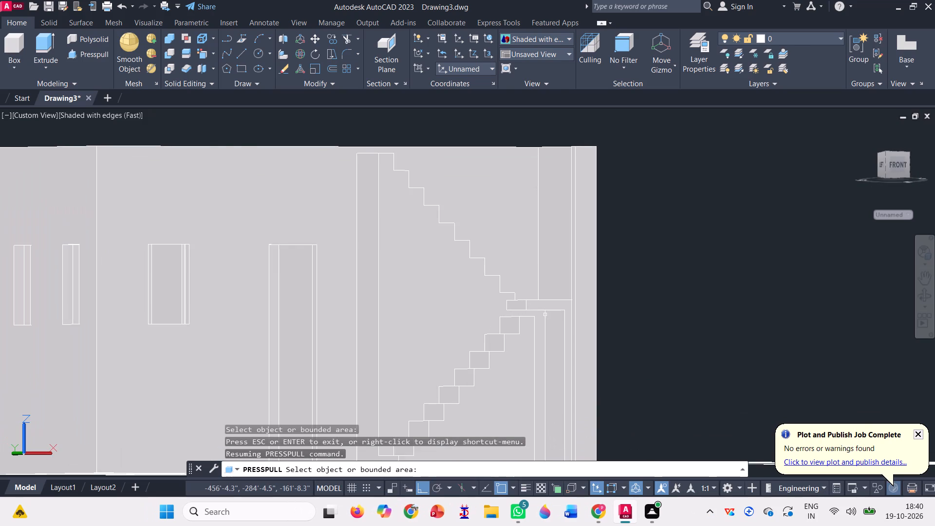
scroll(545, 314, up, 8)
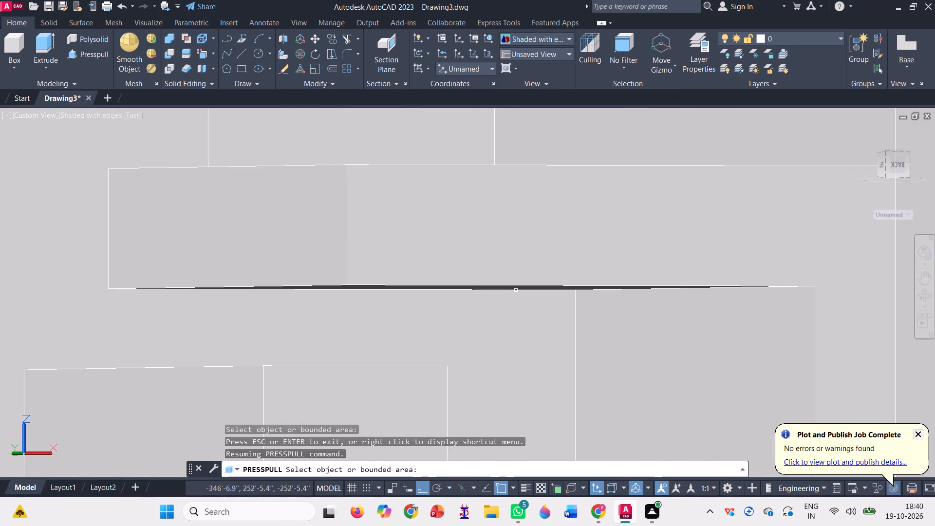
scroll(612, 329, down, 3)
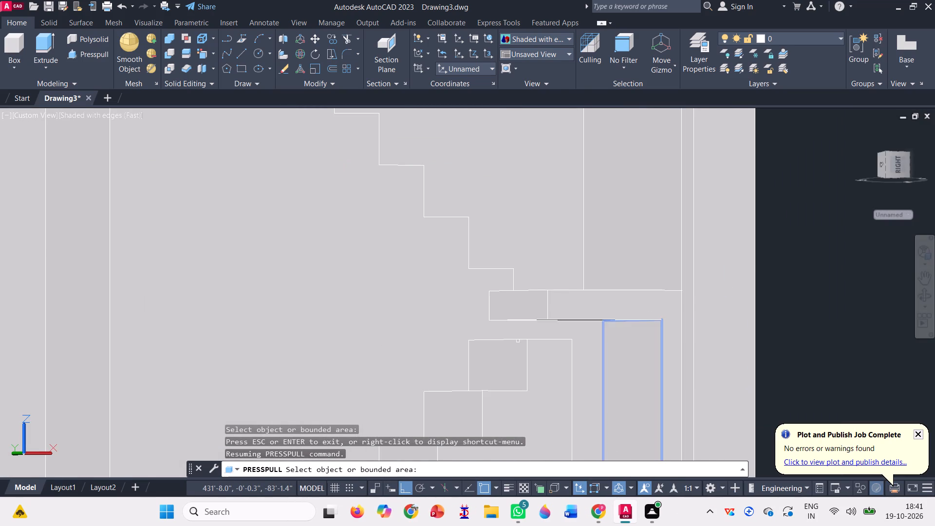
click(923, 291)
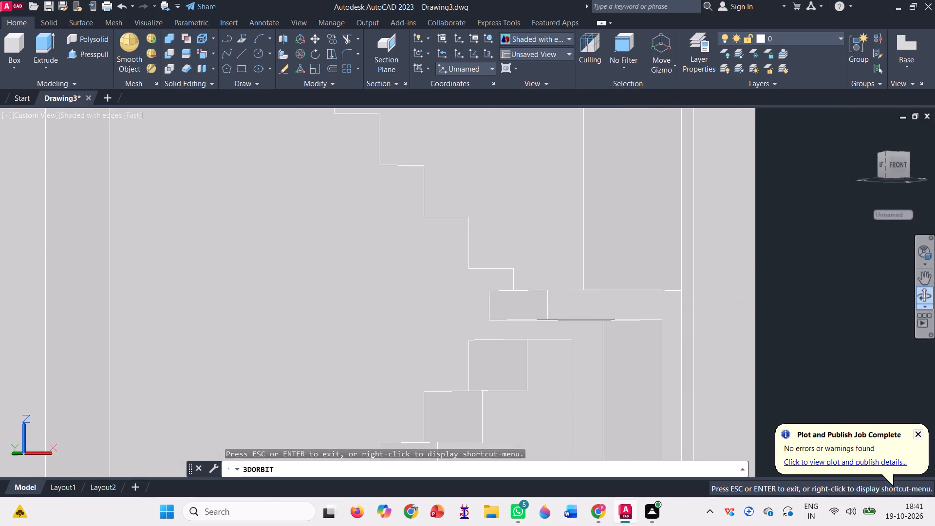
drag(743, 379, 740, 356)
scroll(519, 304, down, 13)
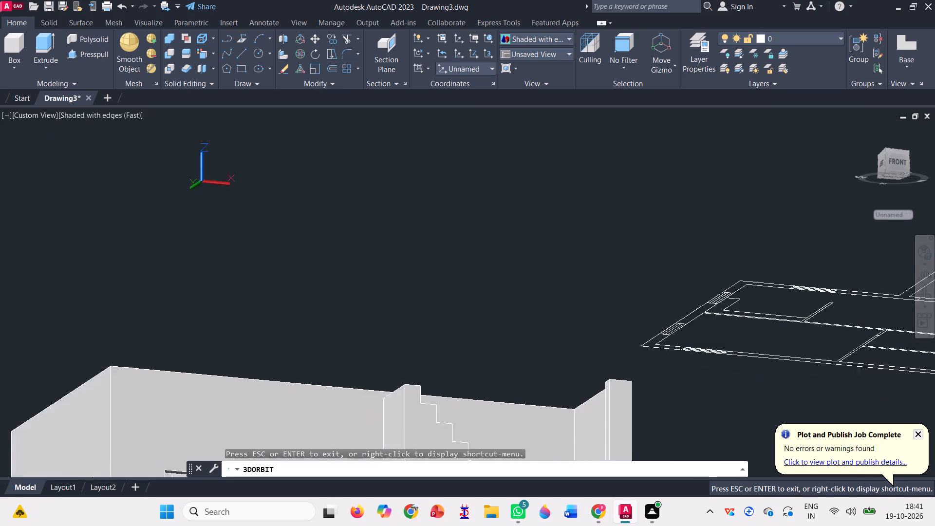
scroll(528, 248, down, 11)
key(Escape)
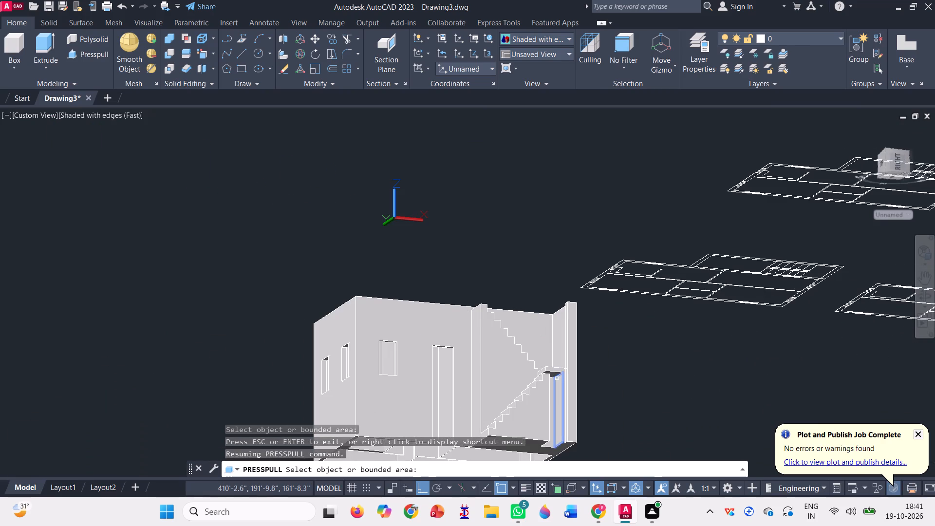
scroll(557, 378, up, 3)
click(543, 367)
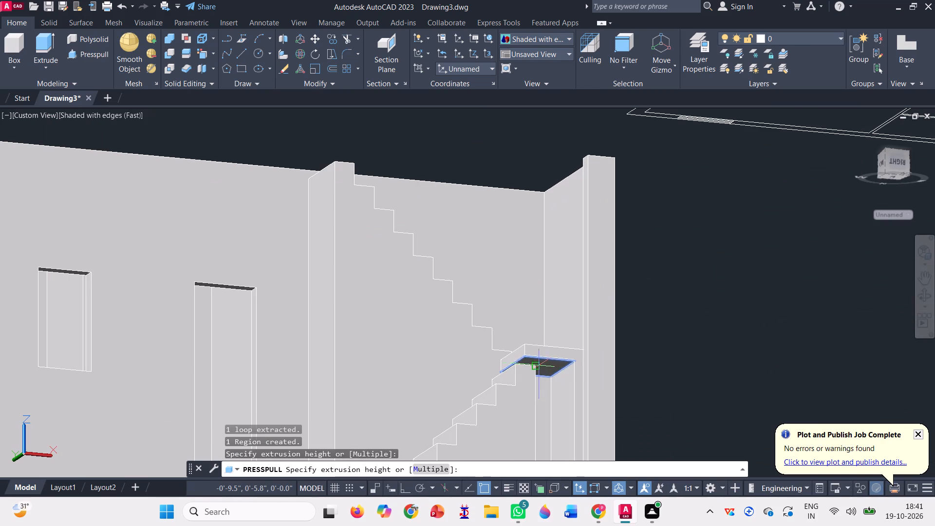
click(538, 365)
scroll(540, 353, down, 2)
key(Escape)
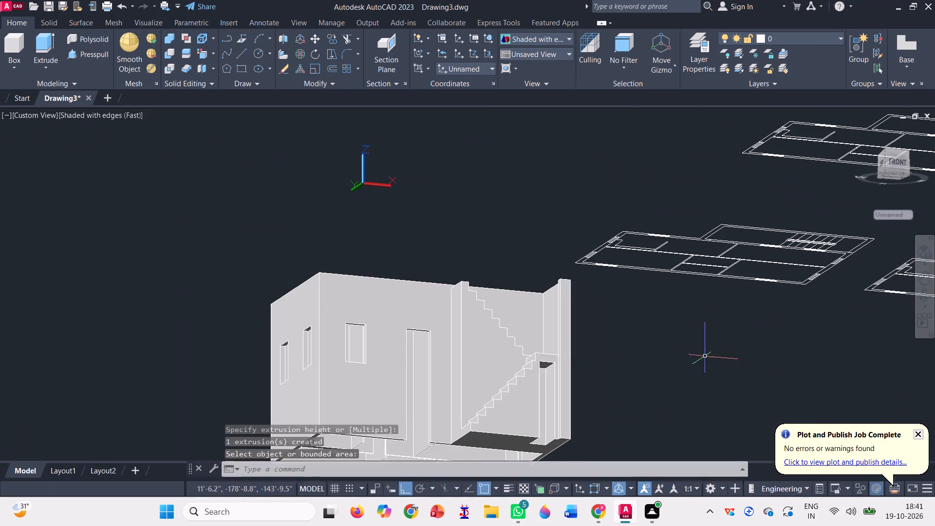
Orbit around the house block to examine the joint between the landing and the lower flight.
click(919, 297)
drag(614, 288, 610, 323)
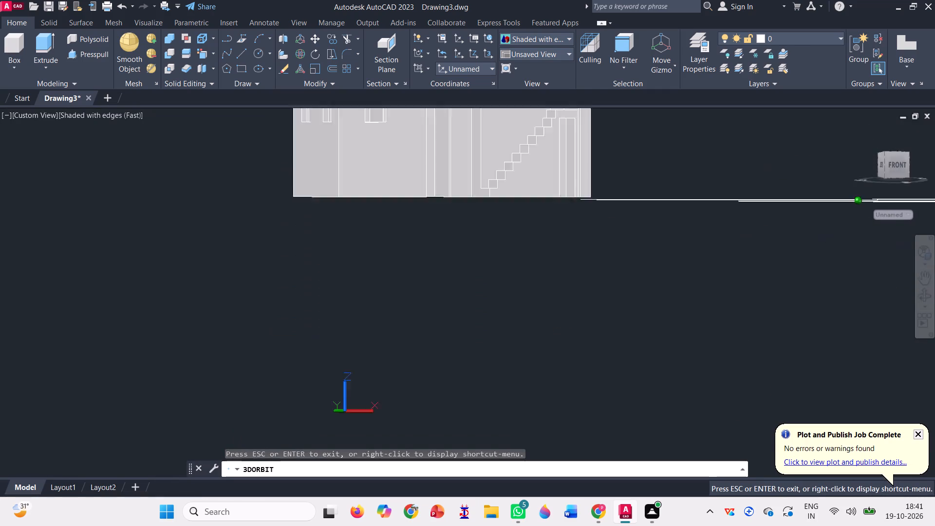
drag(610, 323, 617, 311)
scroll(607, 365, down, 8)
drag(419, 300, 419, 306)
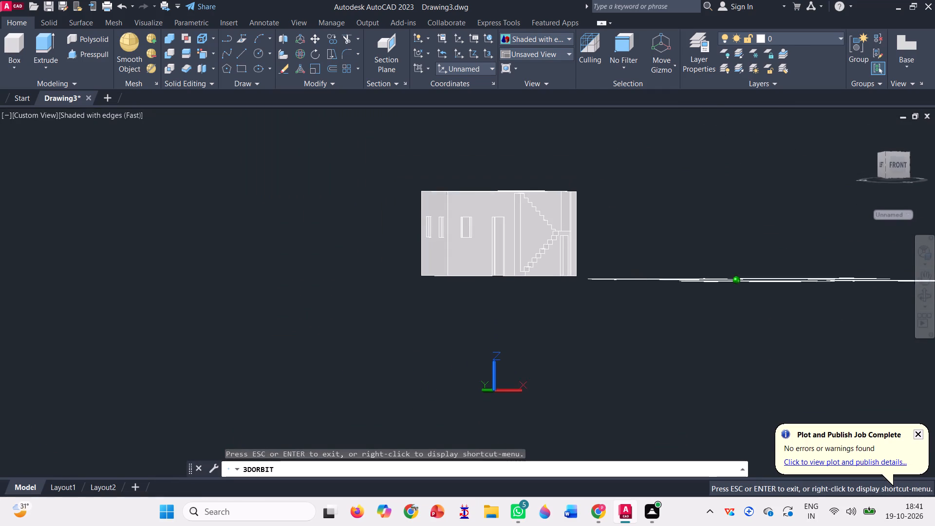
drag(419, 306, 424, 327)
scroll(562, 349, down, 8)
scroll(557, 165, up, 7)
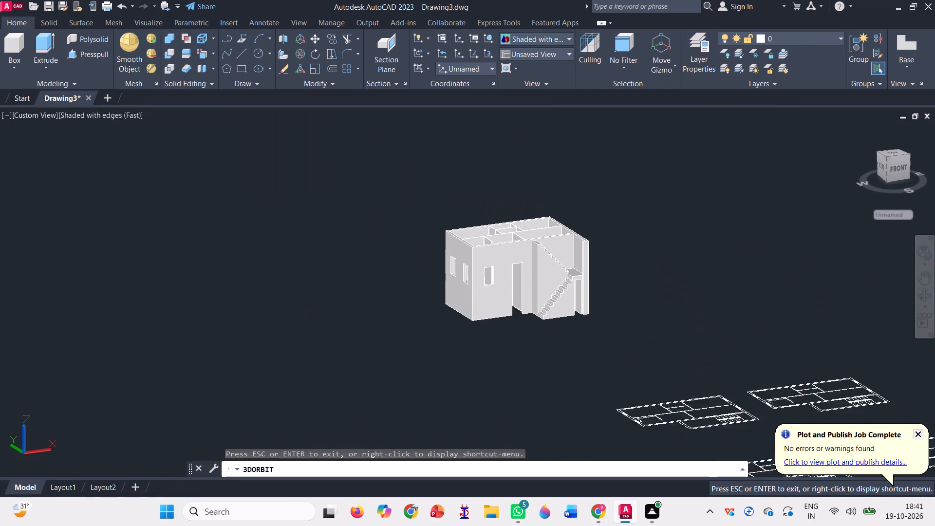
scroll(473, 215, up, 4)
scroll(555, 237, up, 5)
key(Escape)
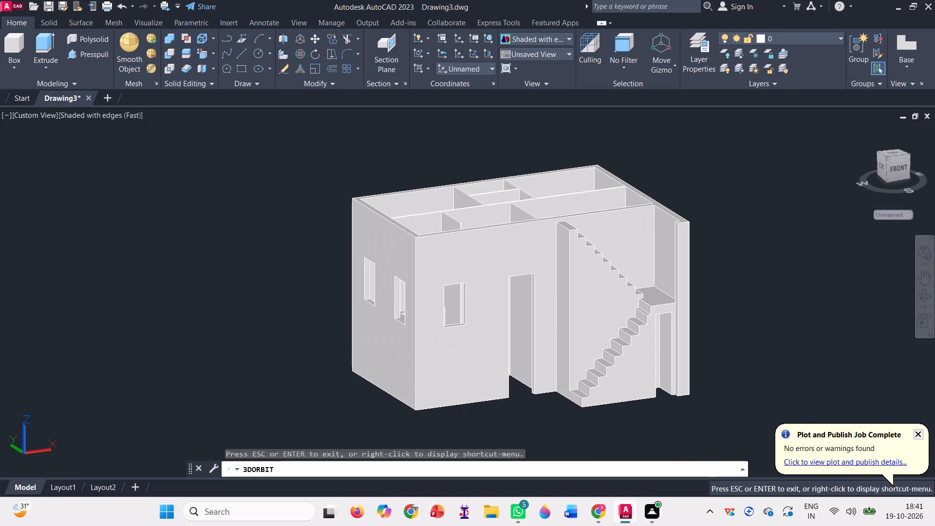
scroll(605, 307, up, 1)
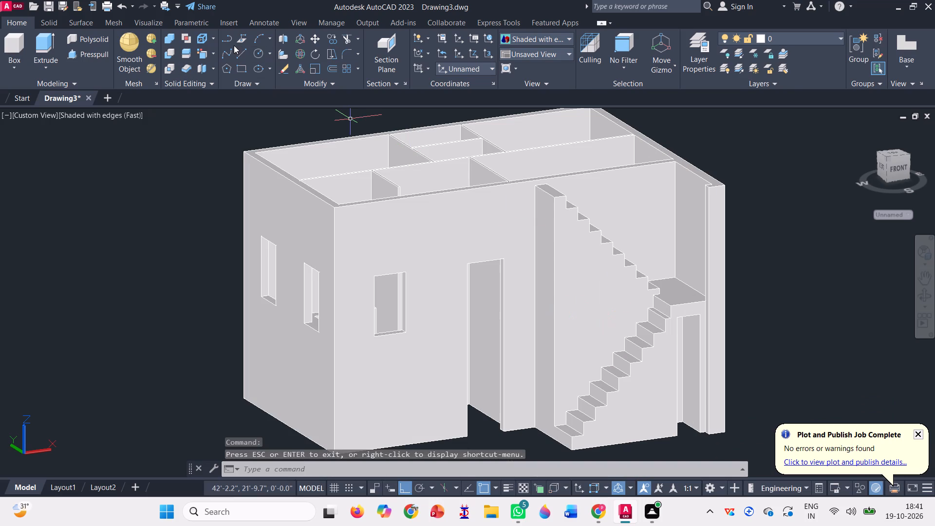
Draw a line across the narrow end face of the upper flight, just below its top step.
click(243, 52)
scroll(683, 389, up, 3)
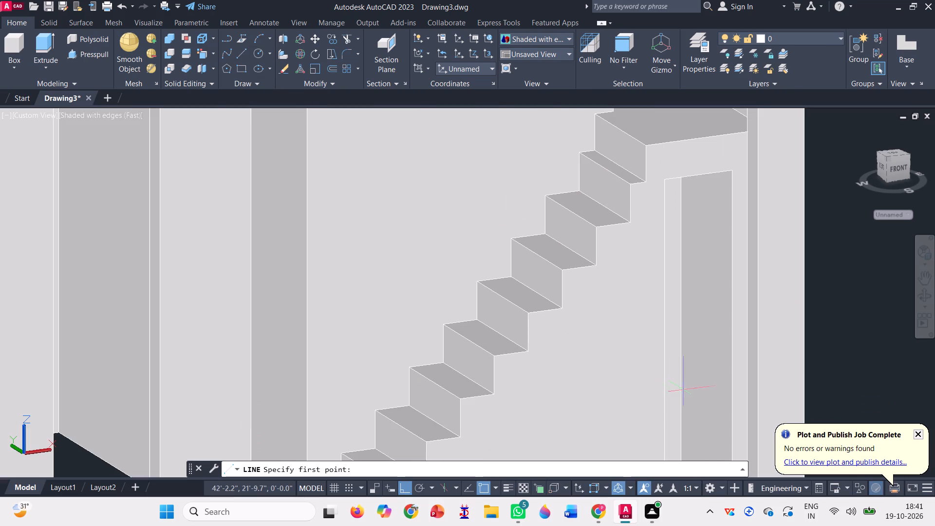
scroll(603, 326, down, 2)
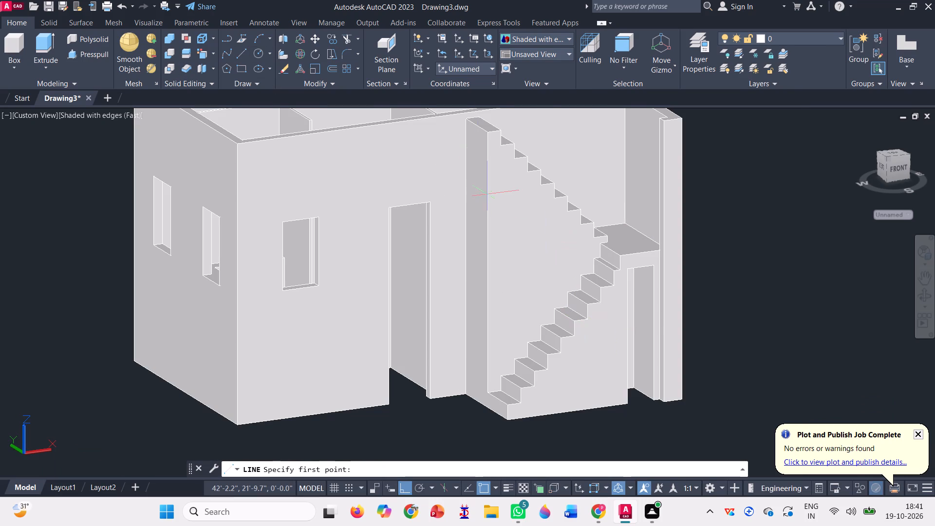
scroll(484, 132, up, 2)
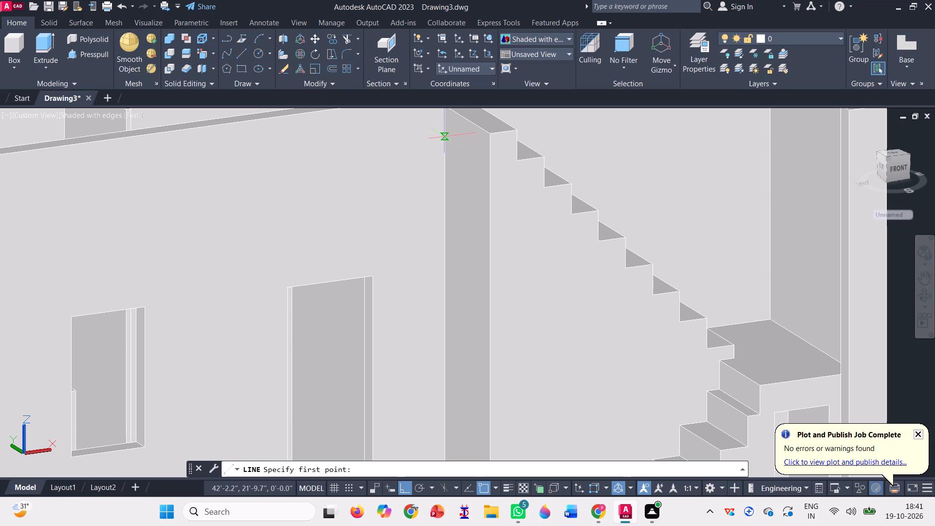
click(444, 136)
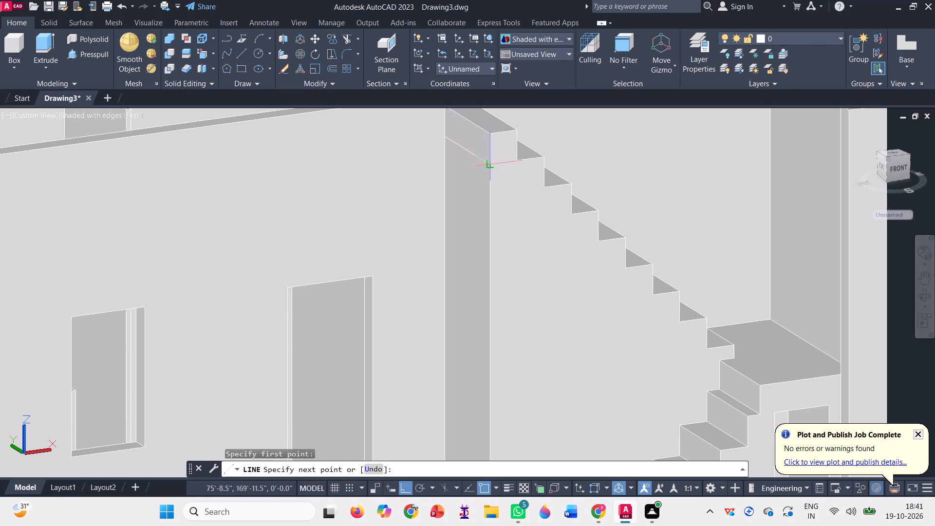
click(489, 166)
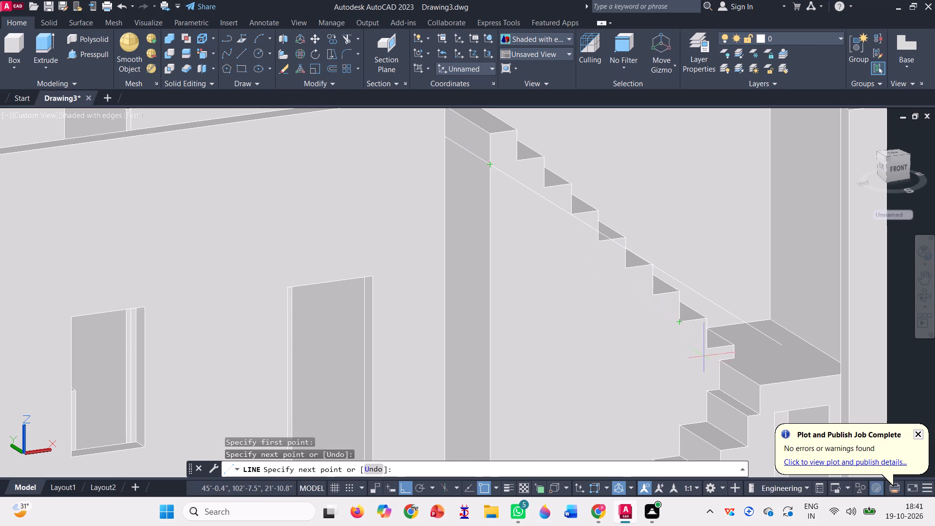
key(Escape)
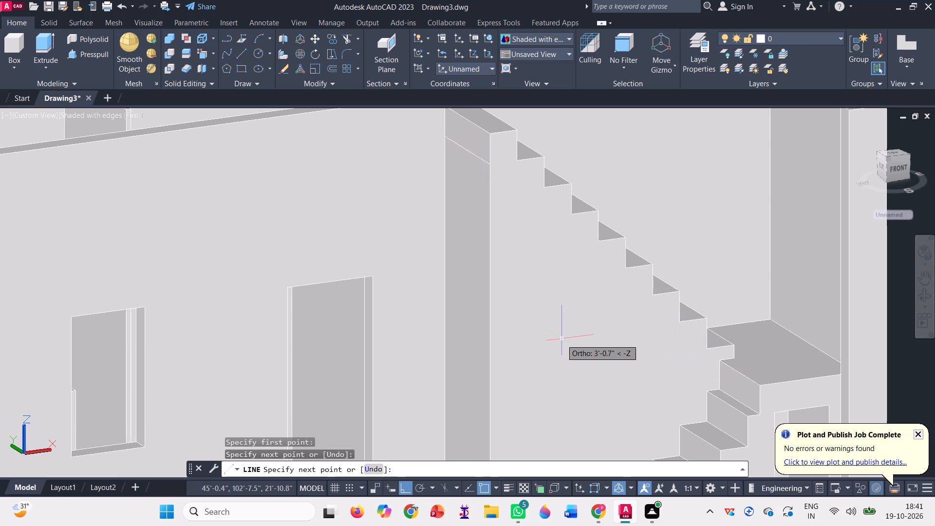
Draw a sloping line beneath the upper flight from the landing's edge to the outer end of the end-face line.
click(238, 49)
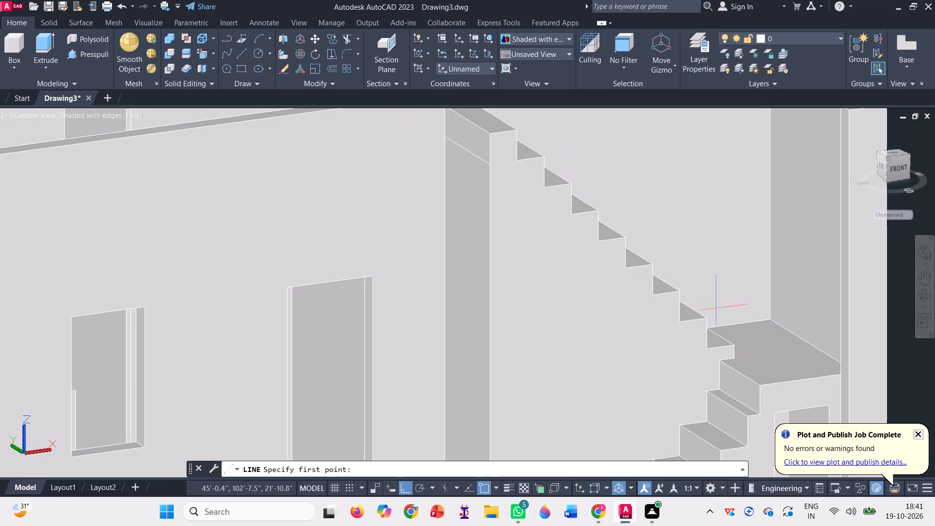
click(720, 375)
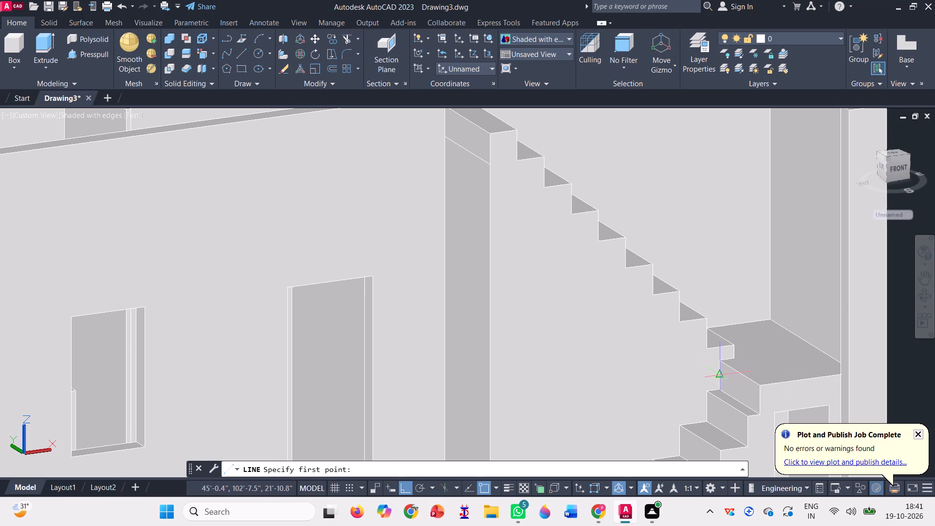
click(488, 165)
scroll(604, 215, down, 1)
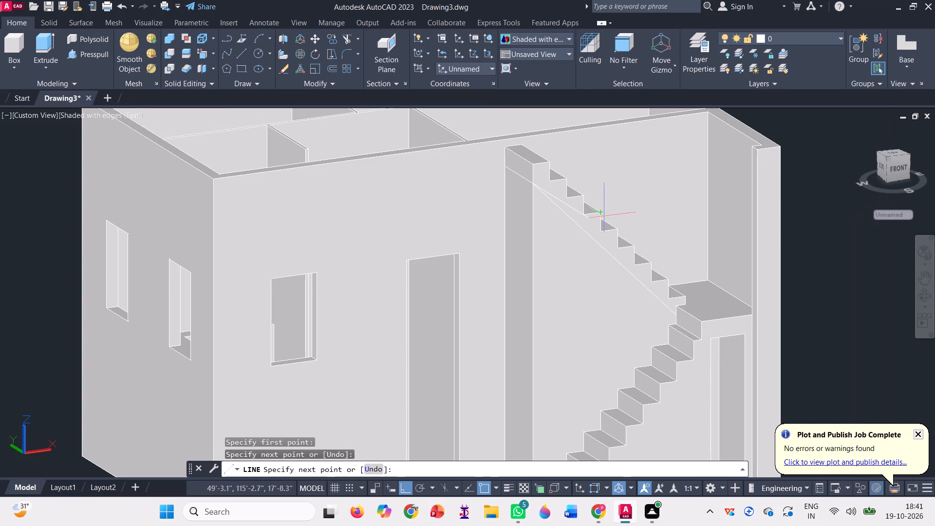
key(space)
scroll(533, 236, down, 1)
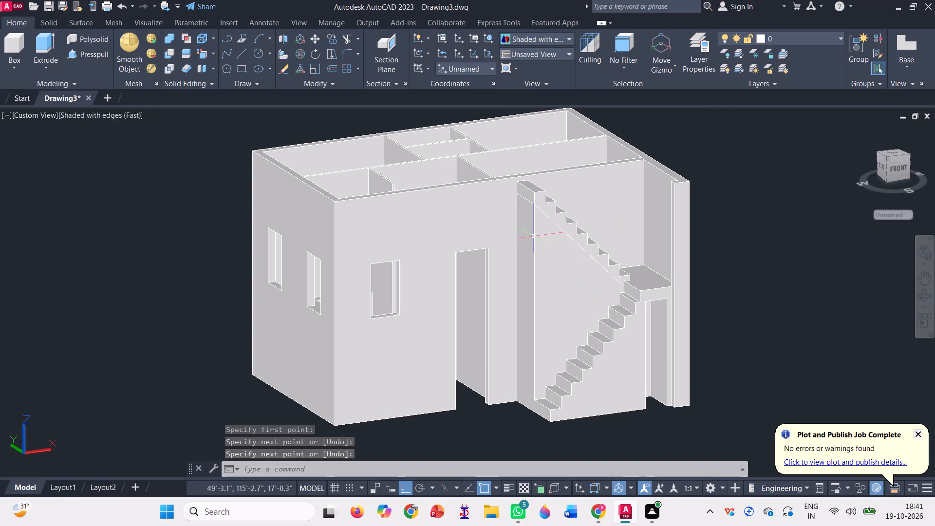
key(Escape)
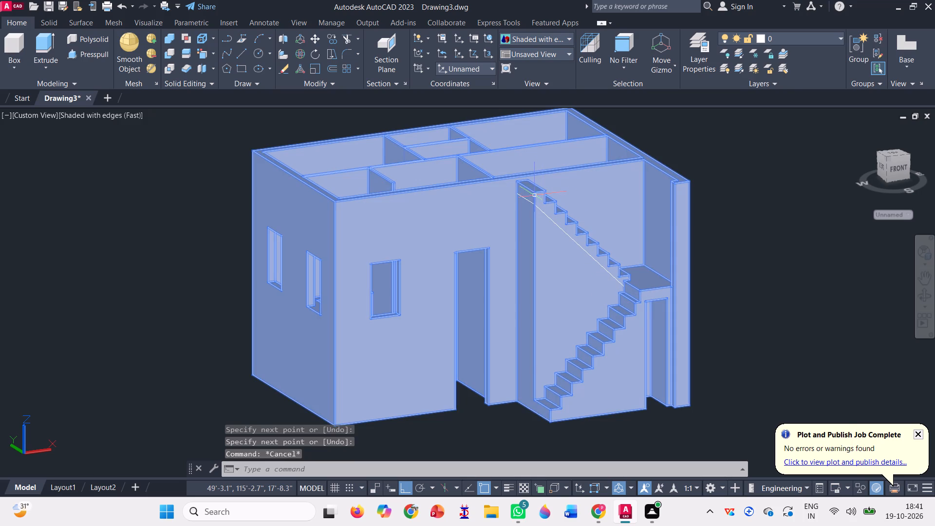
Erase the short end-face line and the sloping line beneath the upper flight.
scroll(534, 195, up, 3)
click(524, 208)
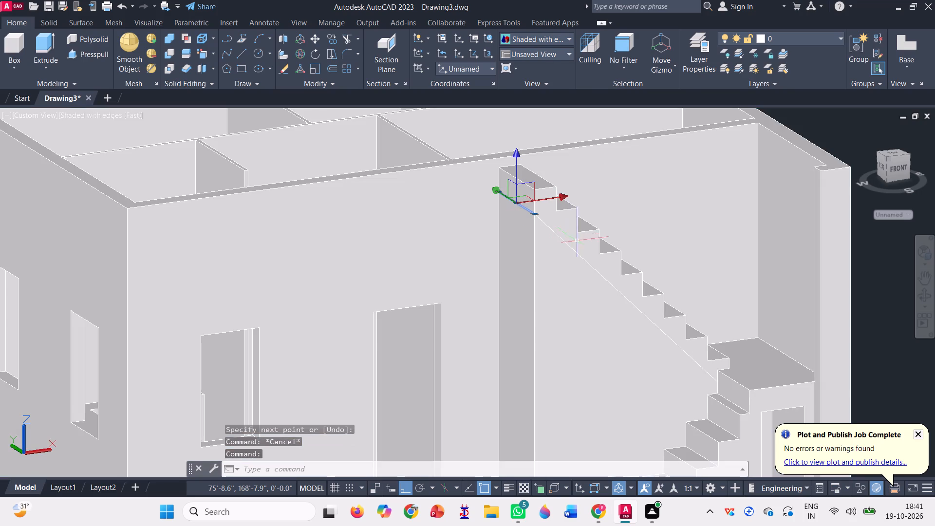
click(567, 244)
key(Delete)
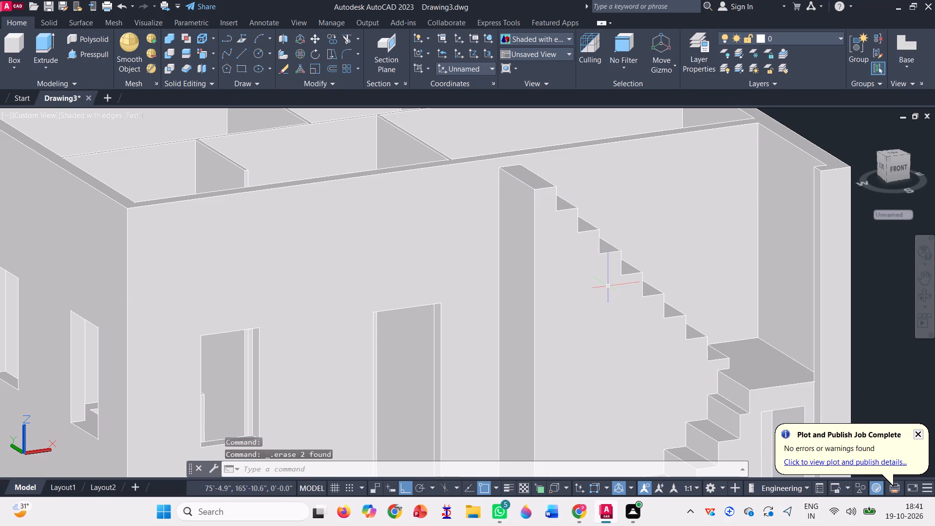
Draw a line across the upper flight's narrow end face, from the top step's inner corner to the face's outer vertical edge.
click(245, 50)
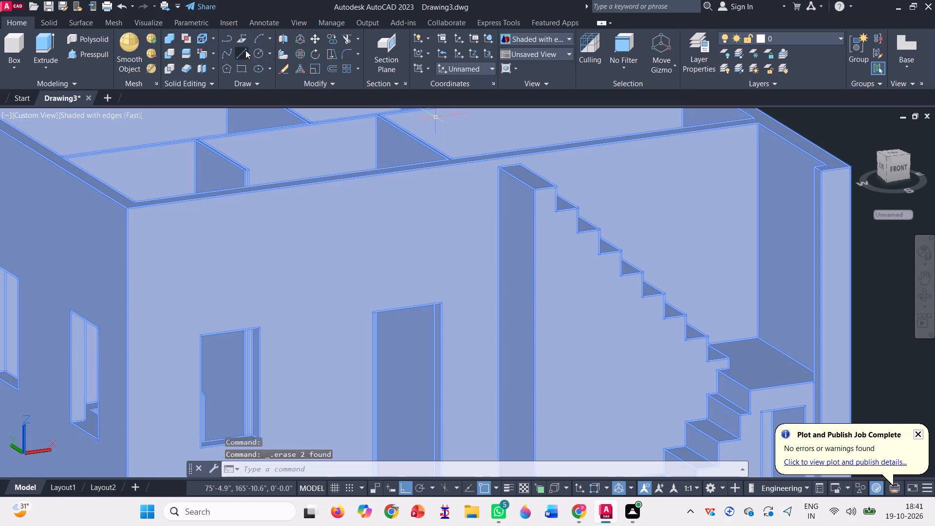
scroll(564, 181, up, 4)
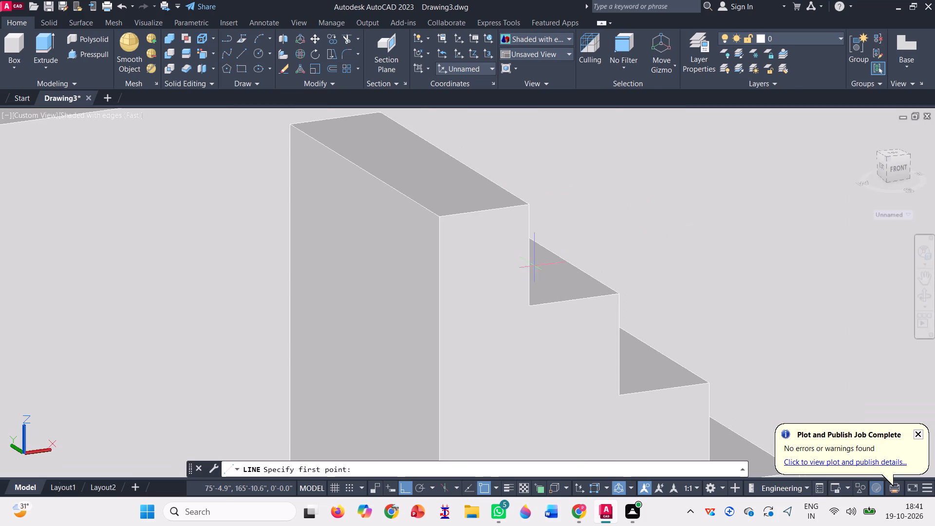
click(531, 306)
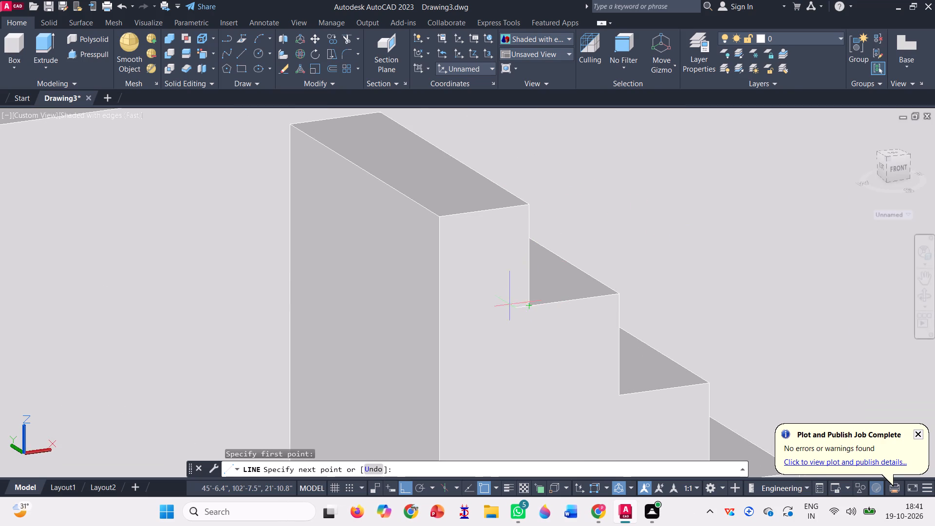
click(439, 319)
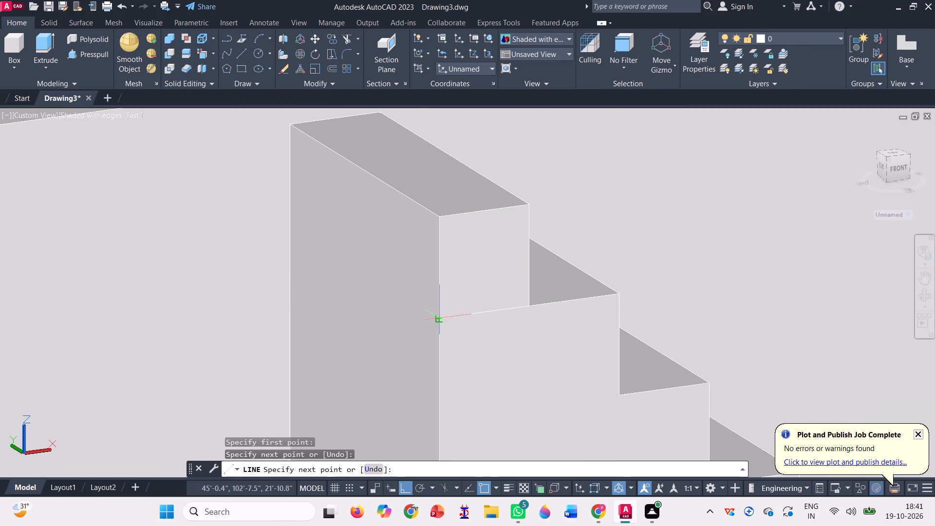
key(space)
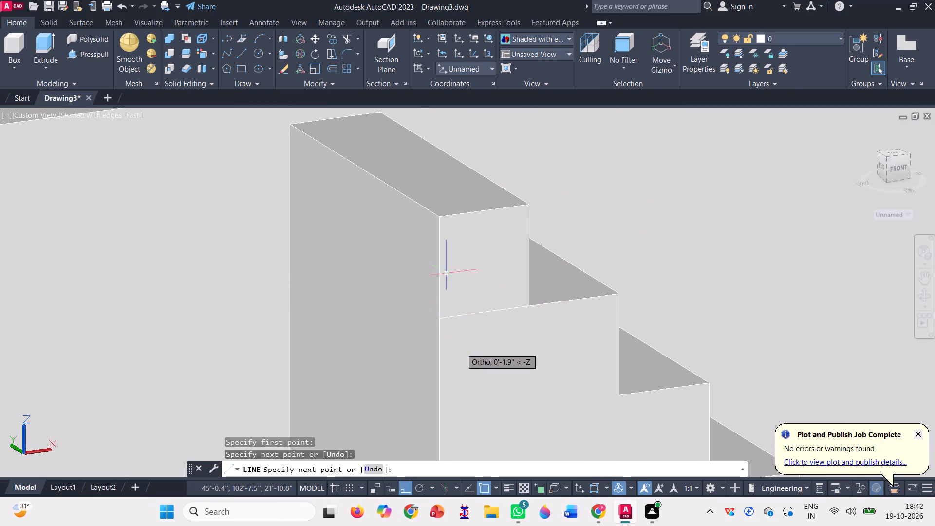
Draw a level line from the inner corner of the upper flight's lowest step to the outer vertical edge of the end face.
scroll(445, 269, down, 5)
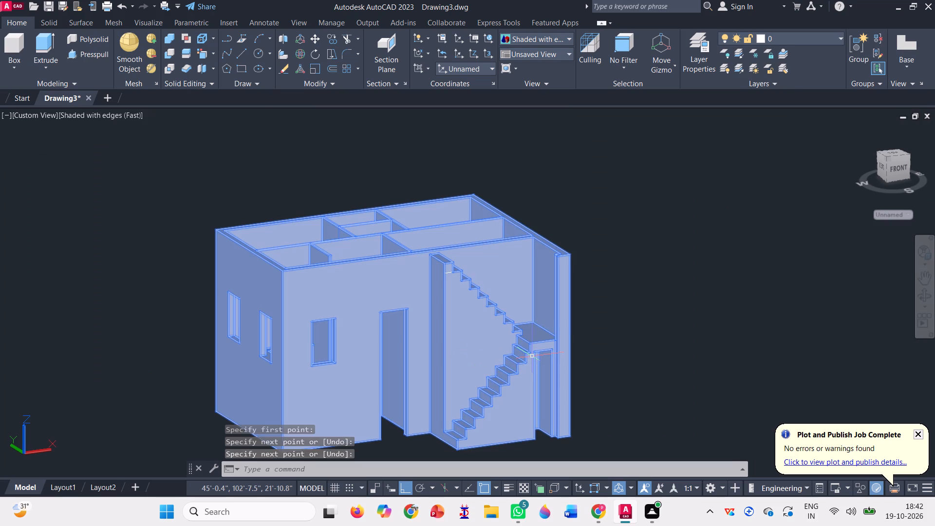
key(l)
key(Return)
scroll(500, 327, up, 6)
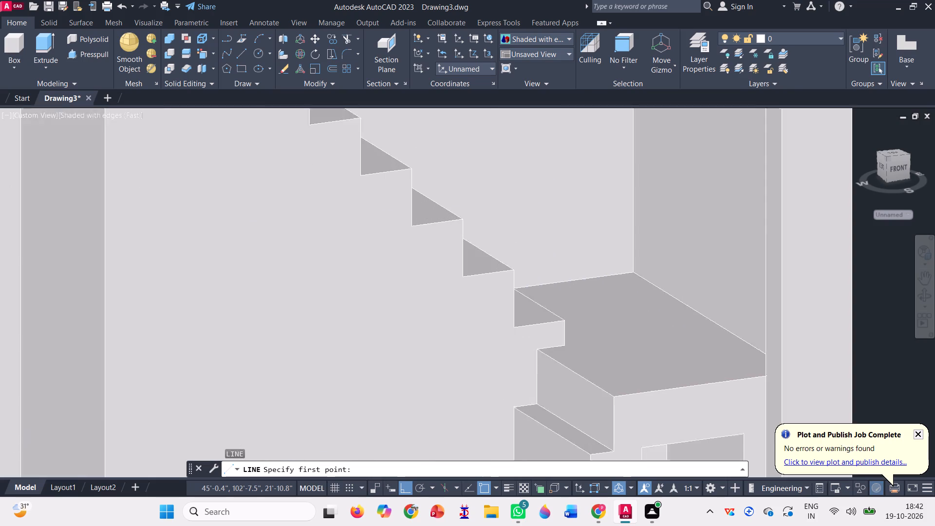
scroll(504, 301, up, 1)
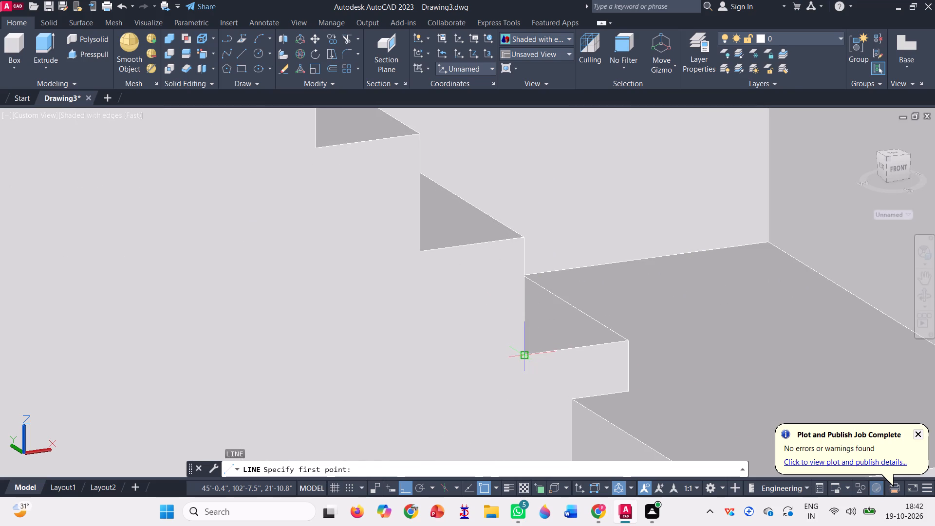
click(526, 355)
scroll(709, 306, down, 2)
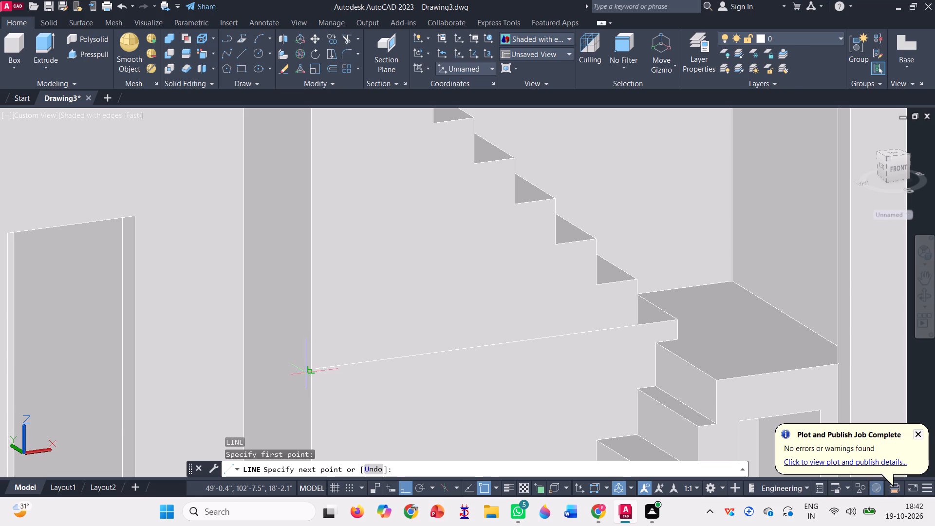
click(310, 374)
key(space)
Copy the level line from its stair end to the inner corners of the three steps directly above it.
scroll(498, 355, down, 2)
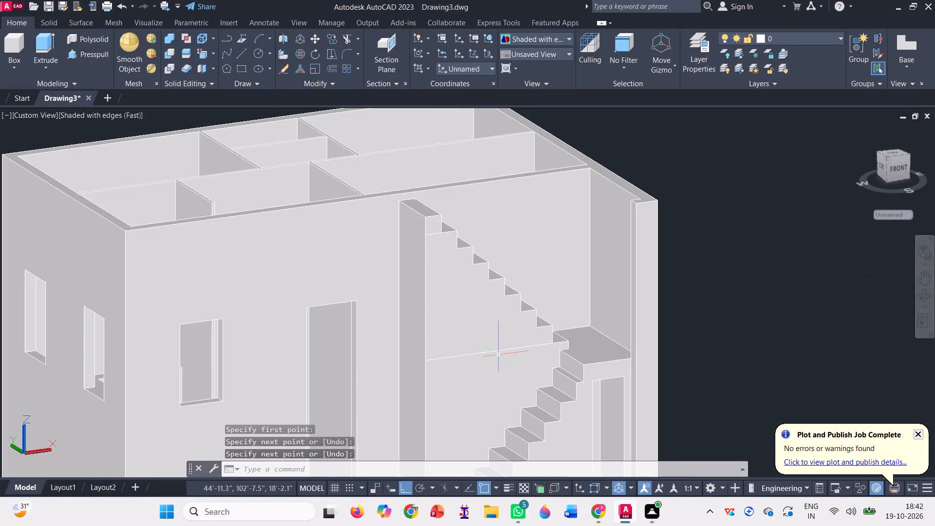
click(330, 38)
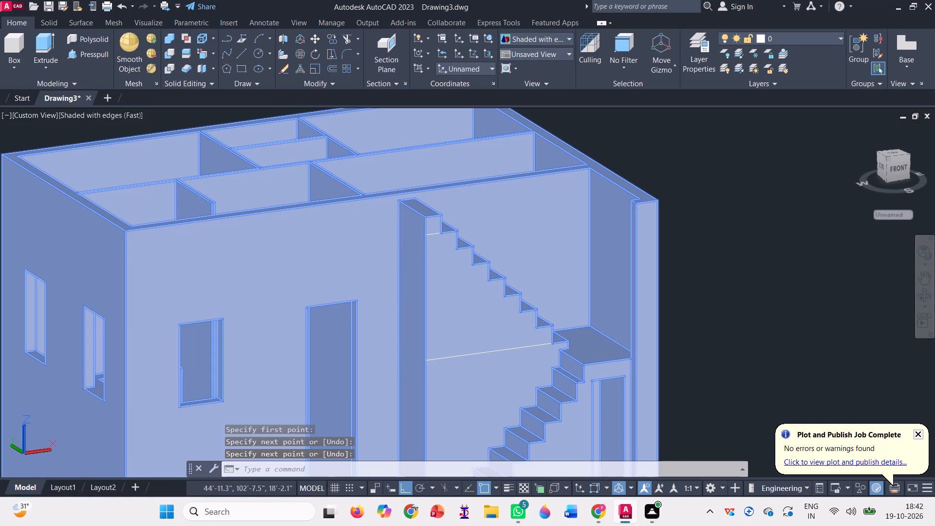
scroll(512, 356, up, 2)
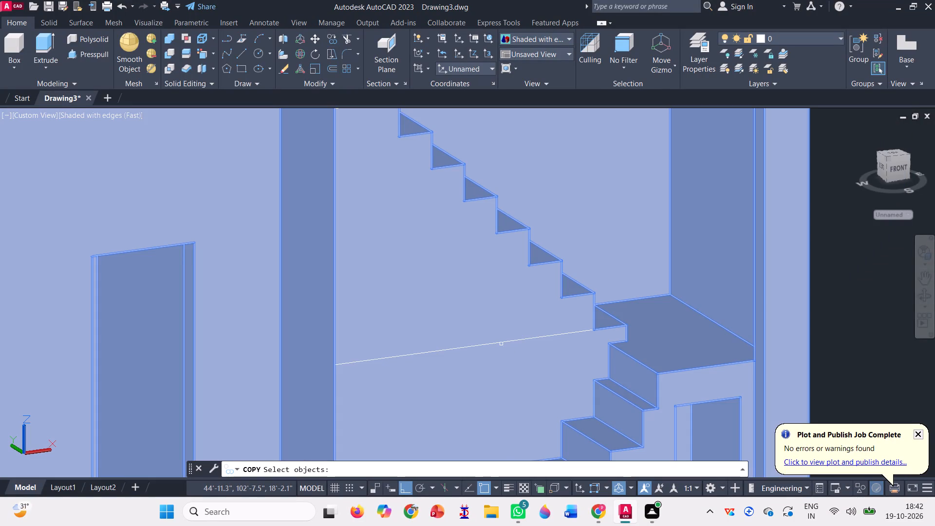
click(500, 343)
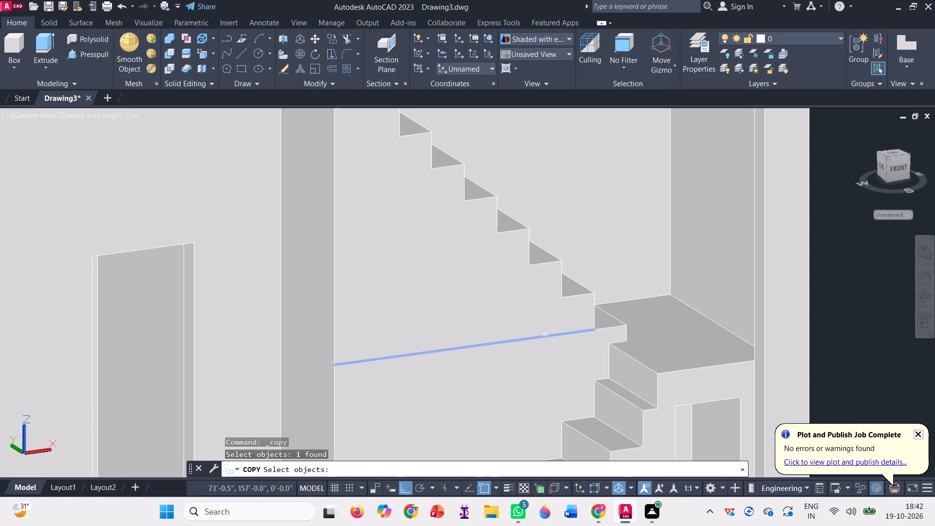
key(space)
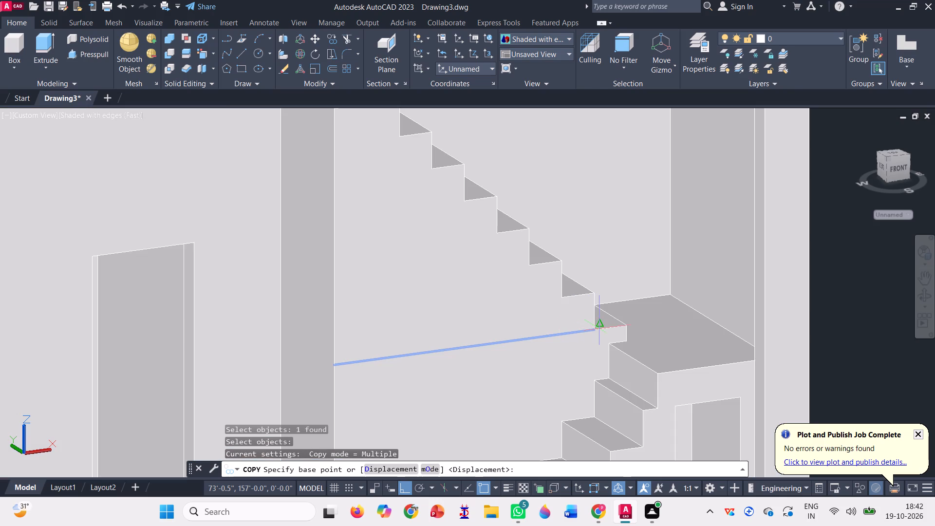
click(596, 329)
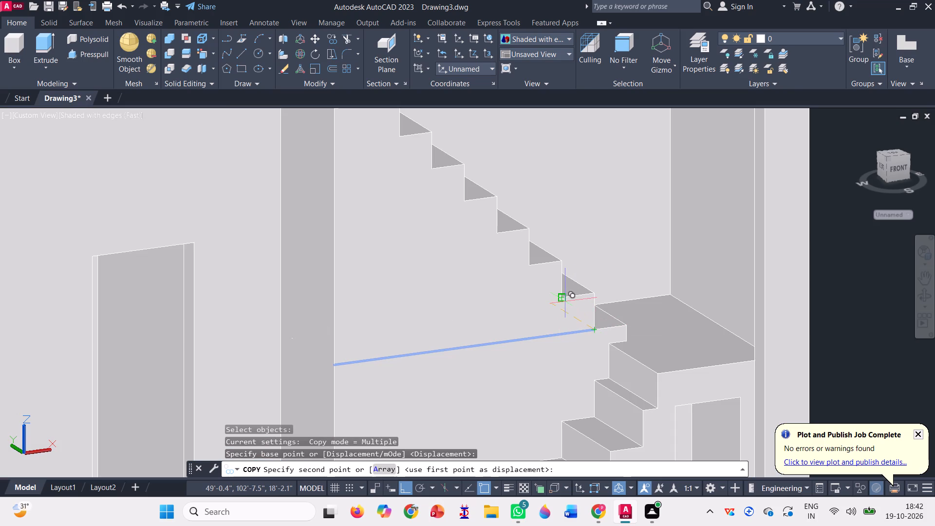
click(563, 298)
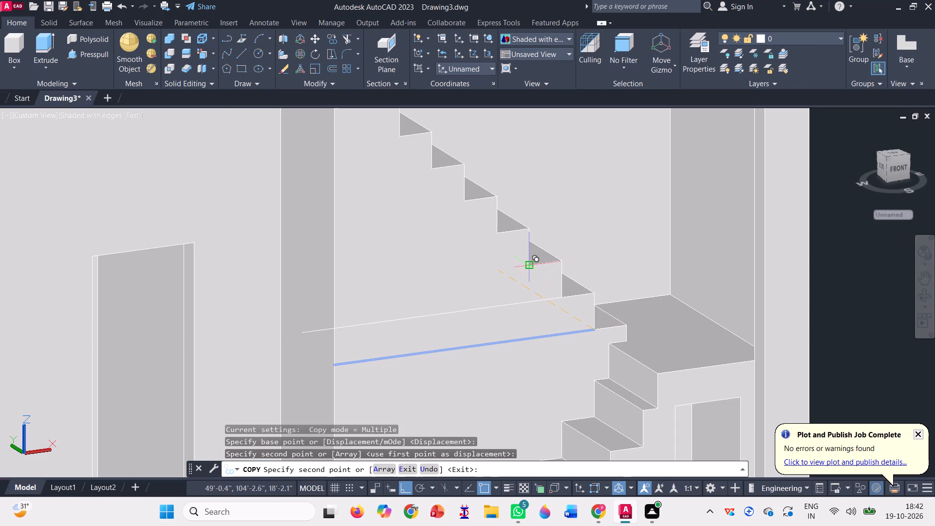
click(532, 267)
scroll(526, 289, down, 1)
scroll(514, 256, up, 3)
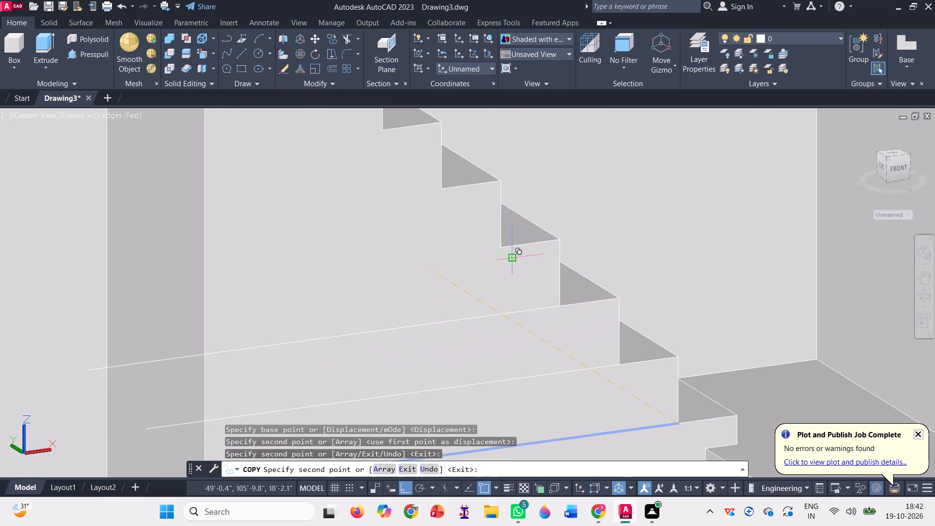
click(498, 247)
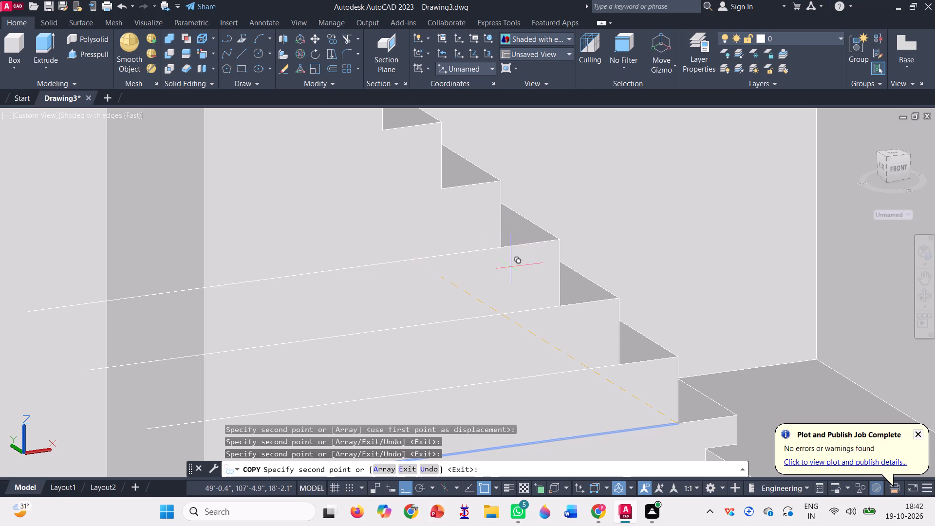
Continue copying the level line to the inner corners of the next three steps up the upper flight.
scroll(521, 300, down, 1)
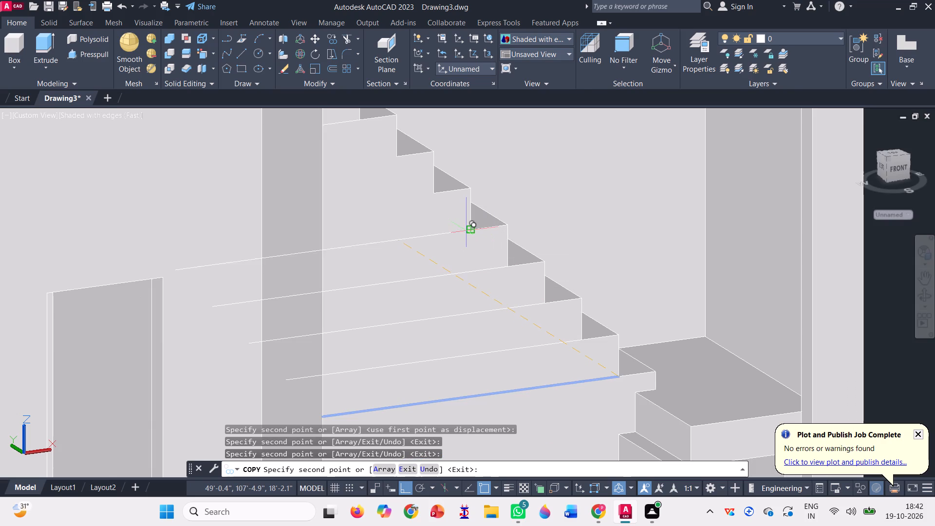
click(470, 228)
scroll(492, 295, down, 2)
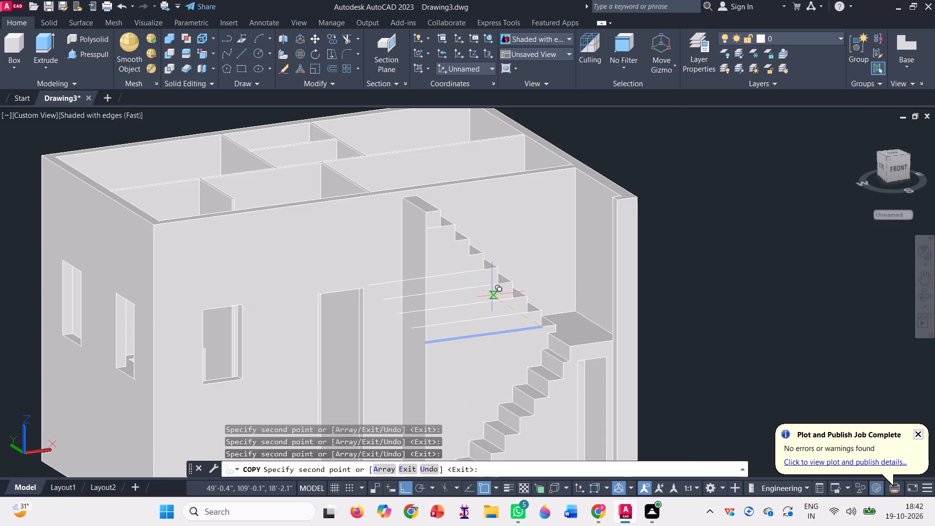
scroll(463, 248, up, 3)
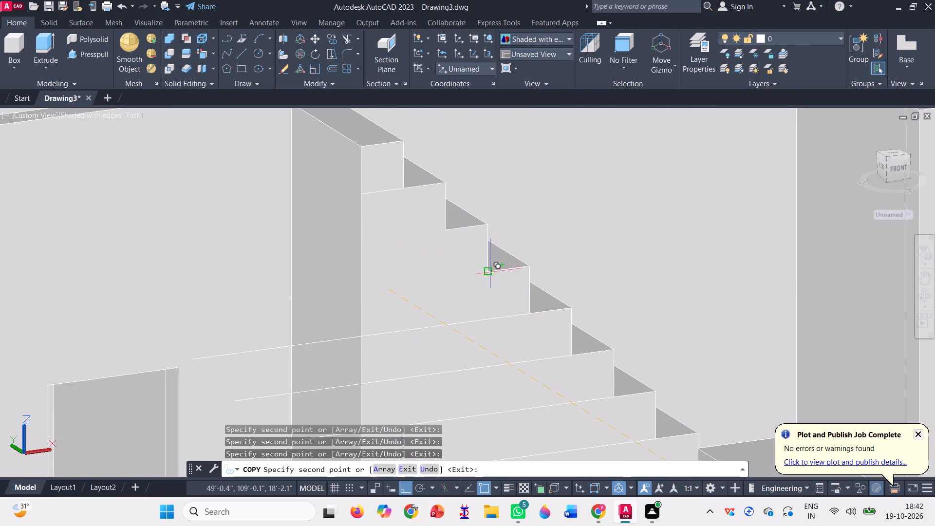
click(490, 272)
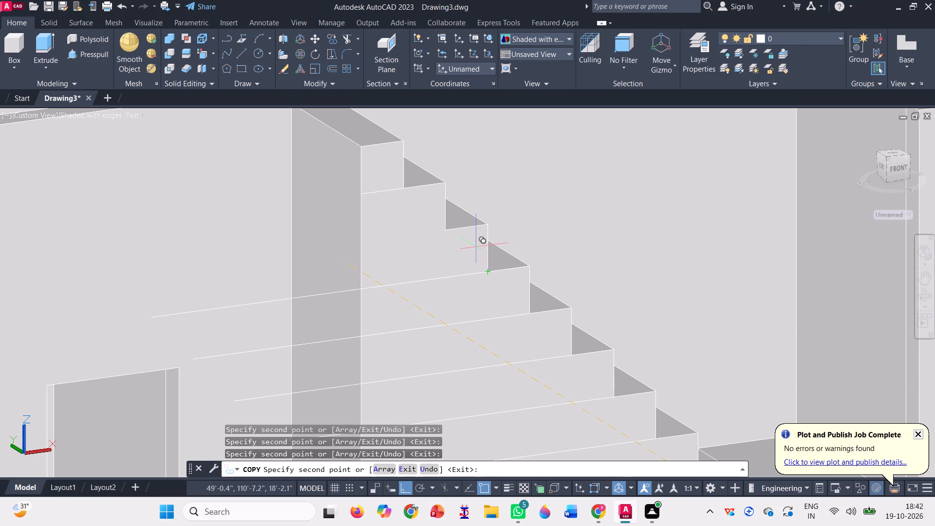
click(445, 228)
scroll(407, 208, down, 3)
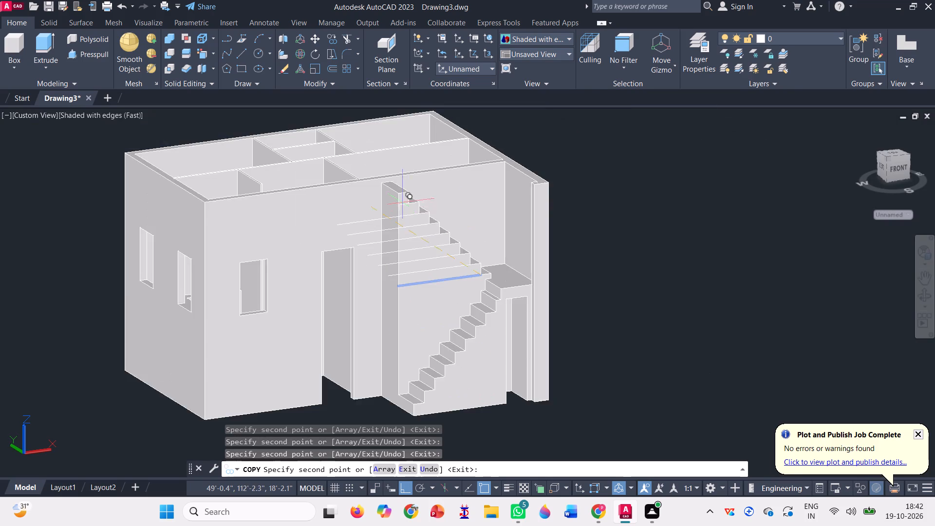
scroll(402, 201, down, 1)
scroll(417, 332, up, 3)
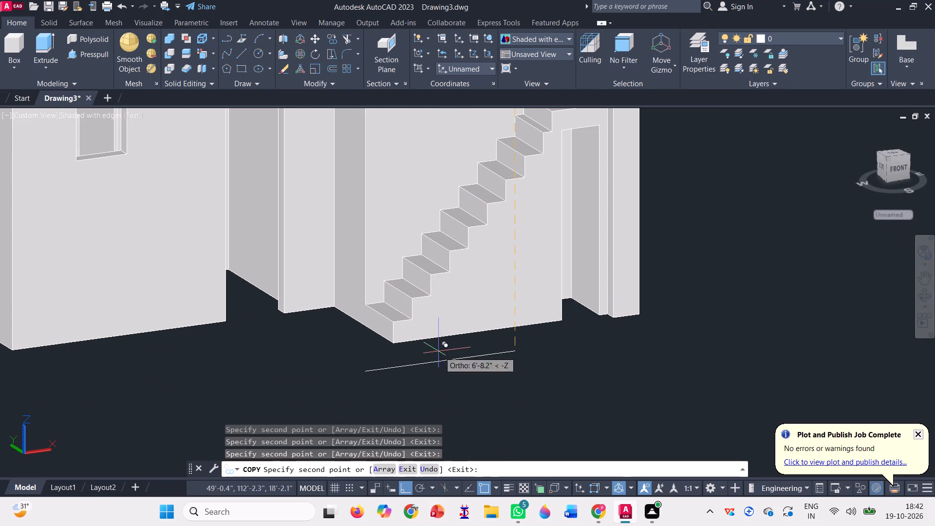
key(Escape)
scroll(483, 392, down, 2)
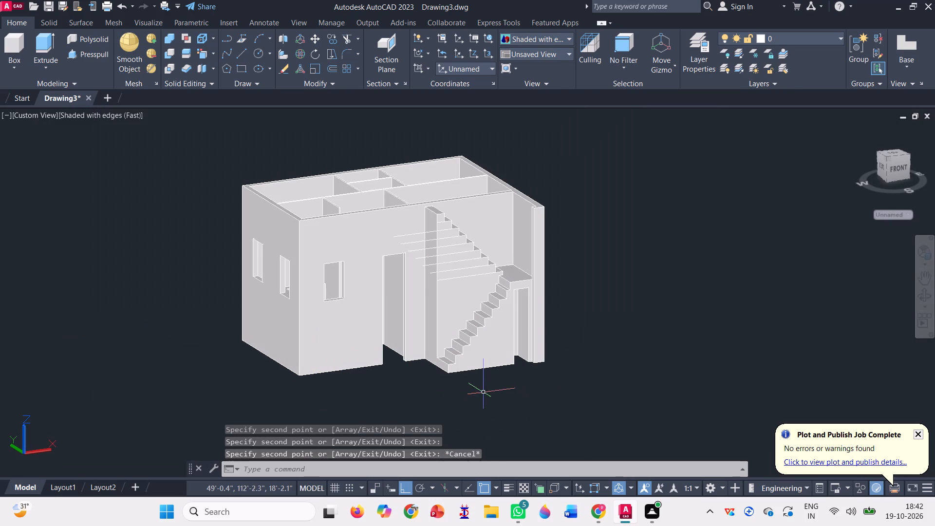
Copy the upper flight's level line from its far end to three consecutive inner step corners of the lower flight, starting at the second below the landing.
click(332, 39)
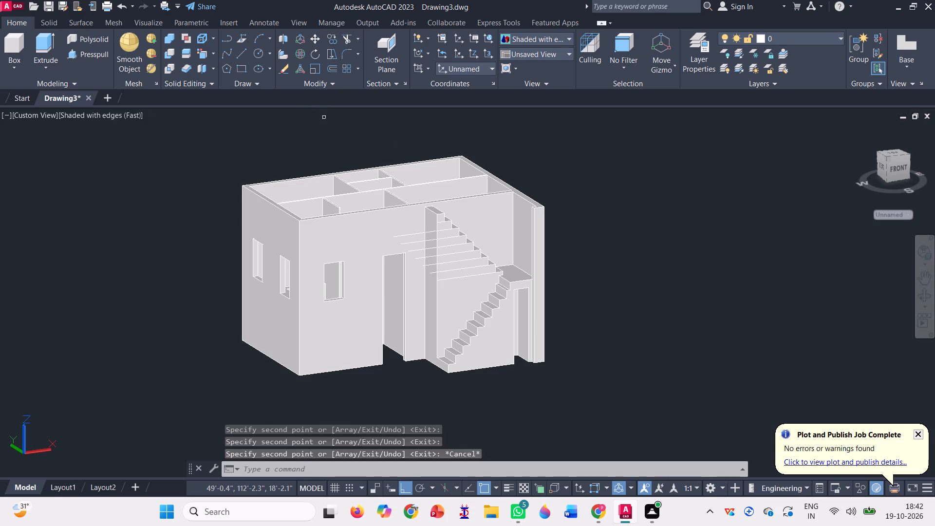
scroll(421, 247, up, 3)
click(387, 209)
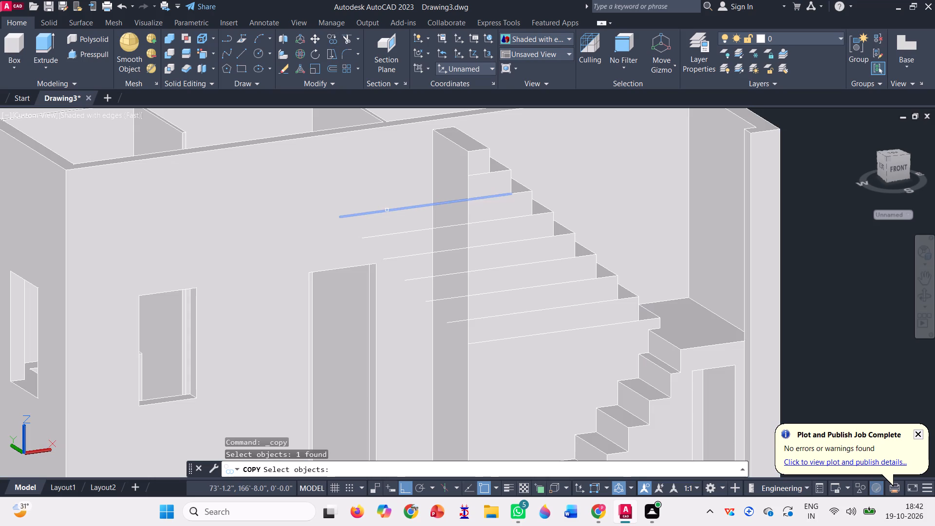
key(space)
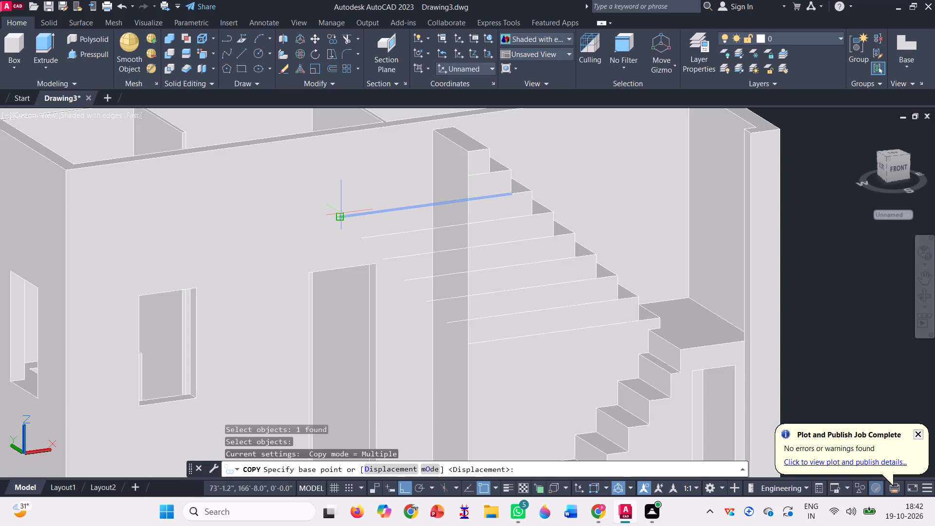
click(339, 216)
scroll(335, 197, down, 3)
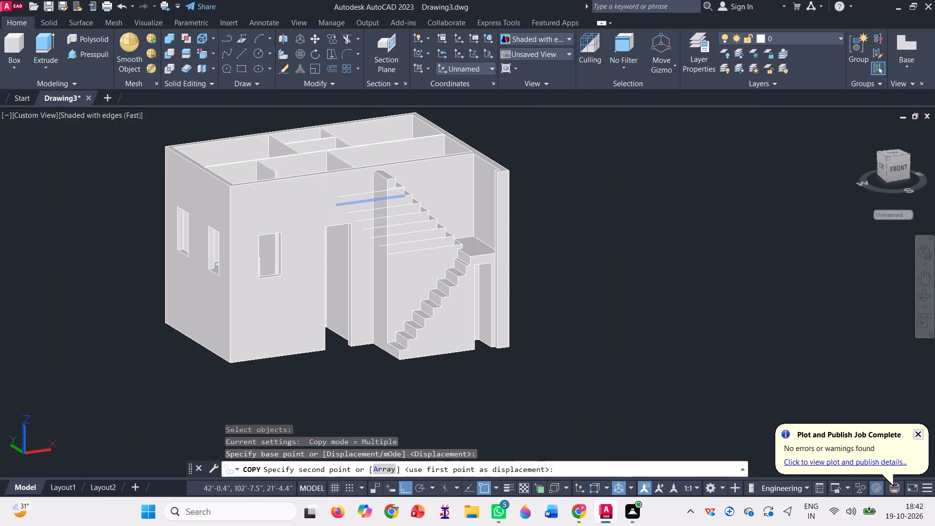
scroll(468, 268, up, 6)
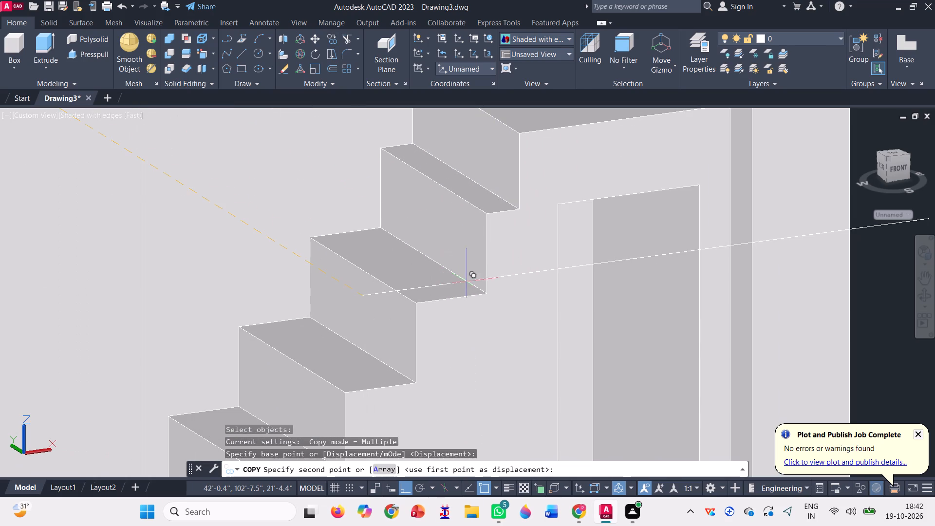
click(484, 294)
scroll(490, 259, down, 1)
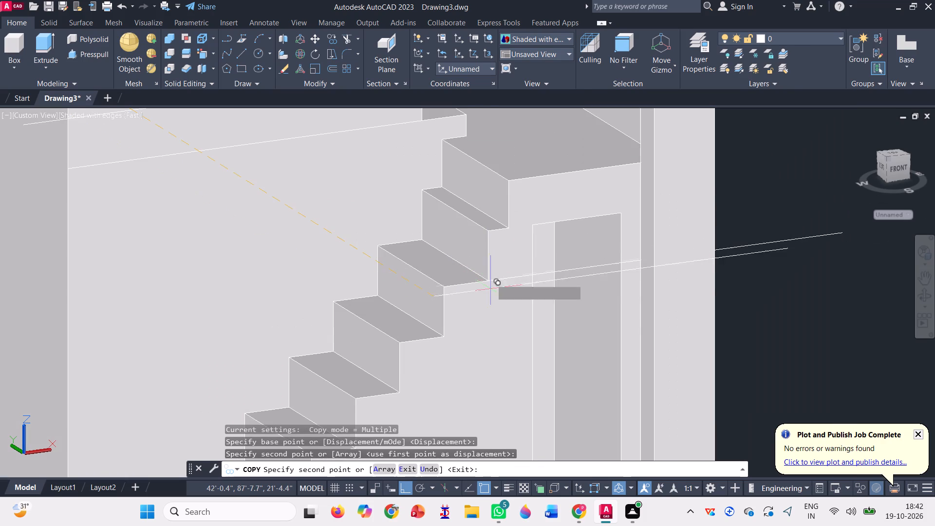
scroll(449, 356, up, 2)
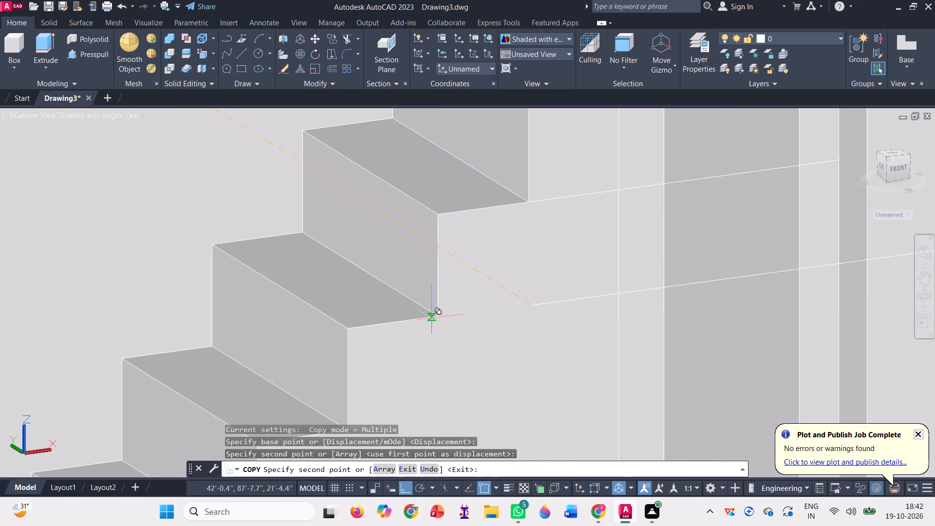
click(438, 316)
scroll(447, 284, down, 1)
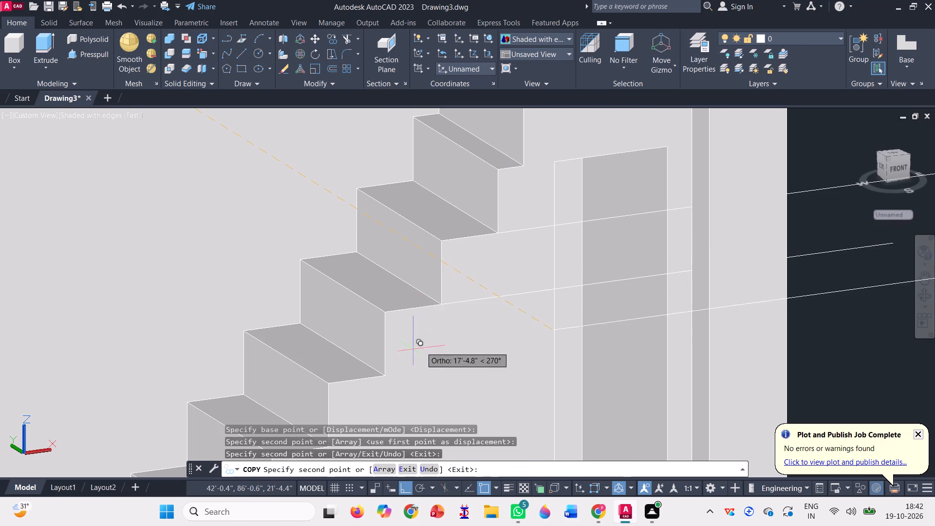
click(385, 376)
Continue copying the level line to the inner corners of the next three steps down the lower flight.
scroll(464, 280, down, 2)
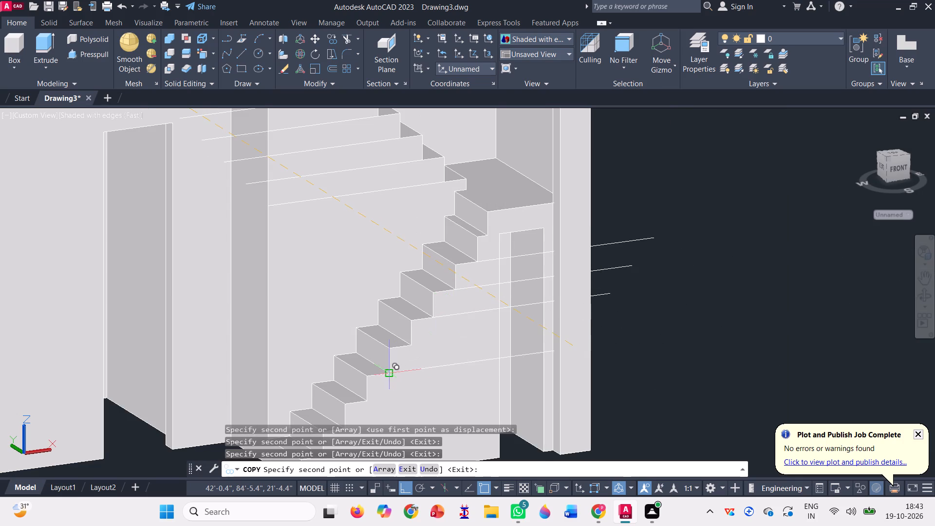
scroll(389, 372, up, 3)
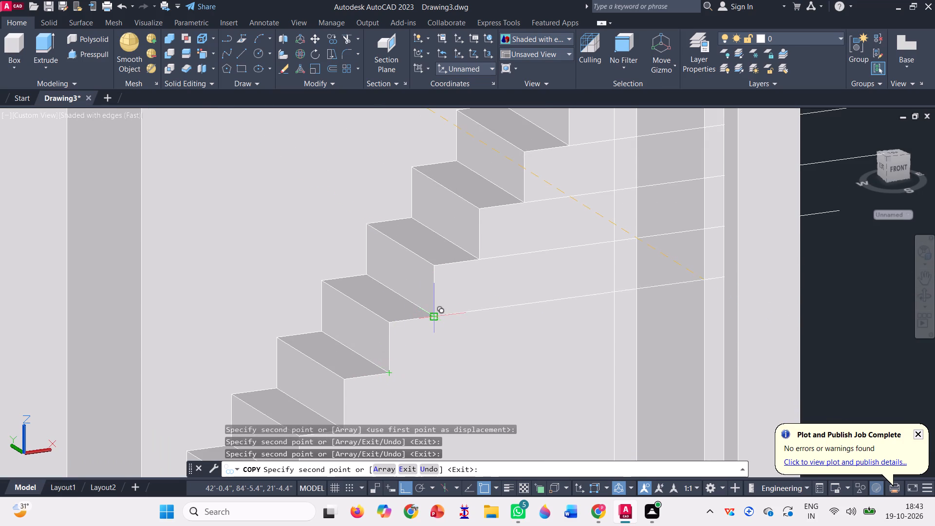
click(436, 318)
scroll(460, 253, down, 2)
scroll(411, 311, up, 3)
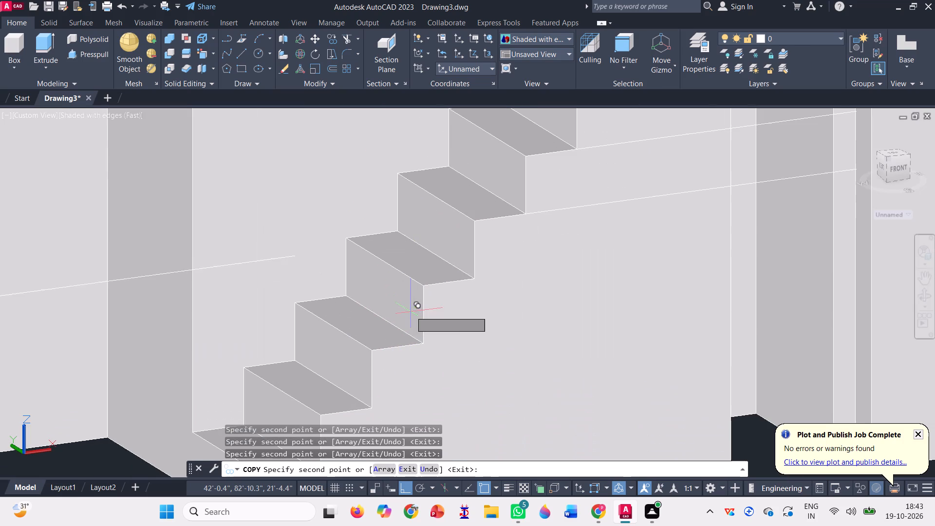
click(476, 280)
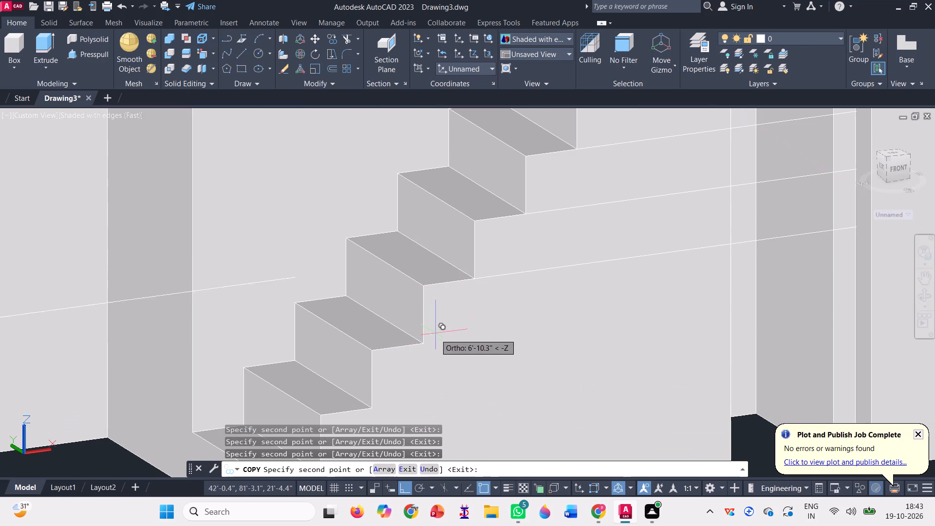
click(423, 346)
Copy the level line to the inner corners of the lower flight's two lowest steps.
scroll(462, 268, down, 2)
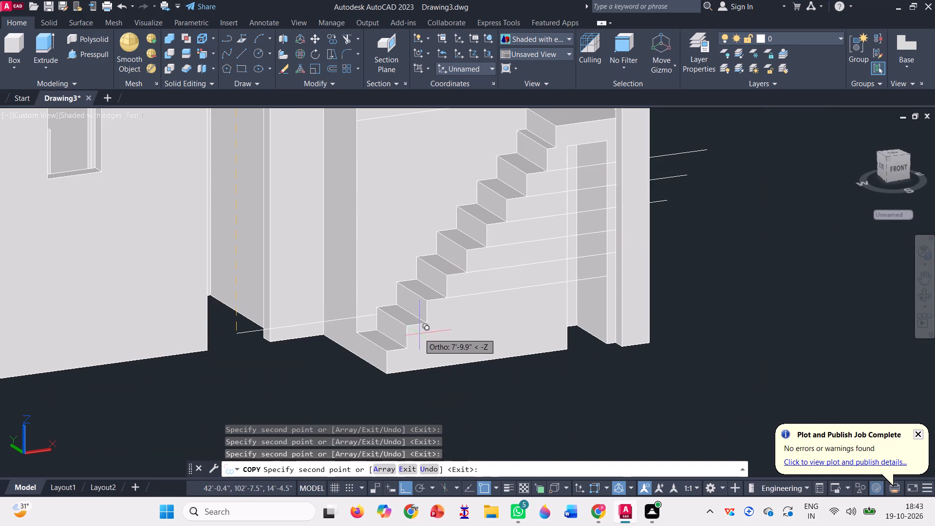
scroll(427, 326, up, 3)
click(427, 326)
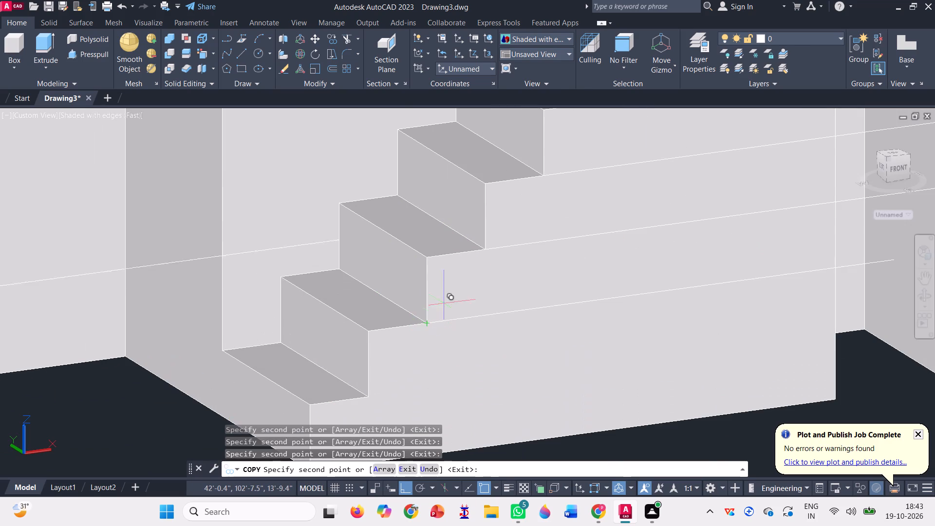
scroll(453, 281, down, 2)
scroll(420, 323, up, 3)
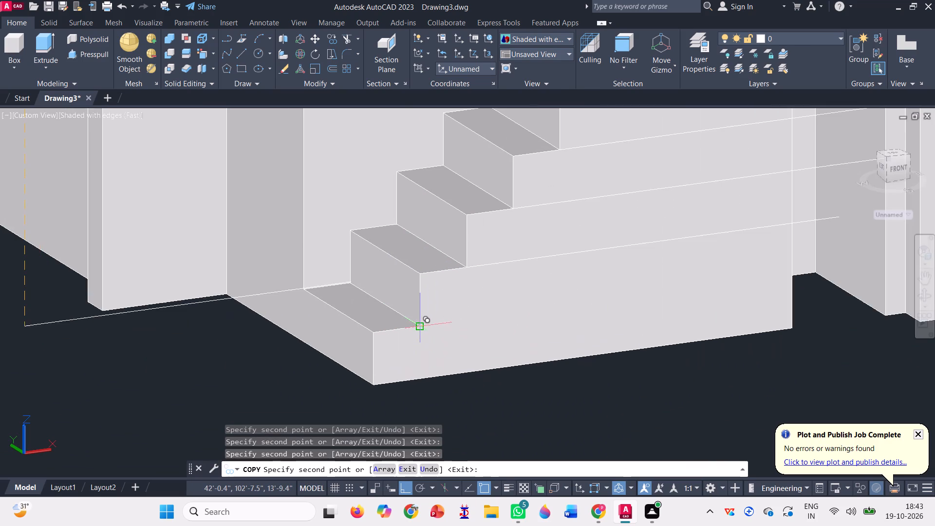
click(418, 328)
scroll(402, 393, down, 2)
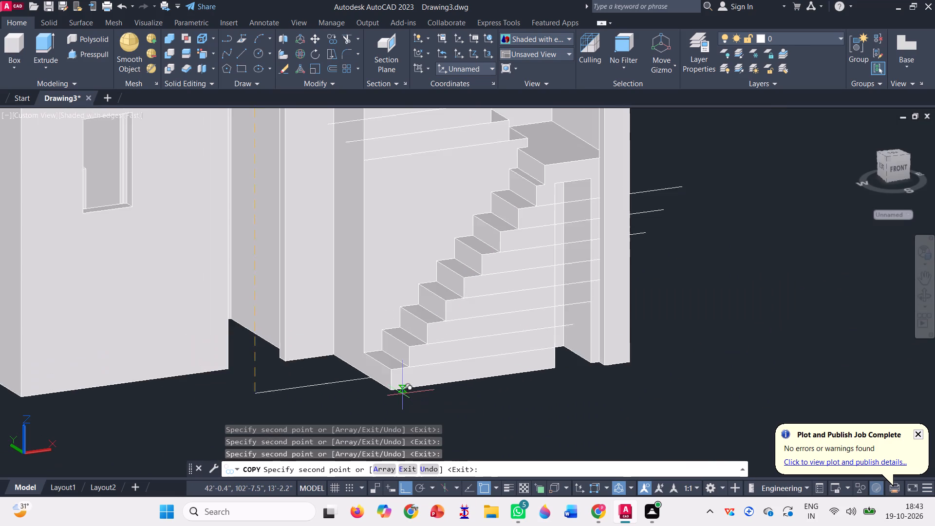
scroll(402, 393, down, 1)
key(Escape)
Draw a vertical line down from the inner corner where the lower flight's highest copied level line starts, ending below the block's base.
key(l)
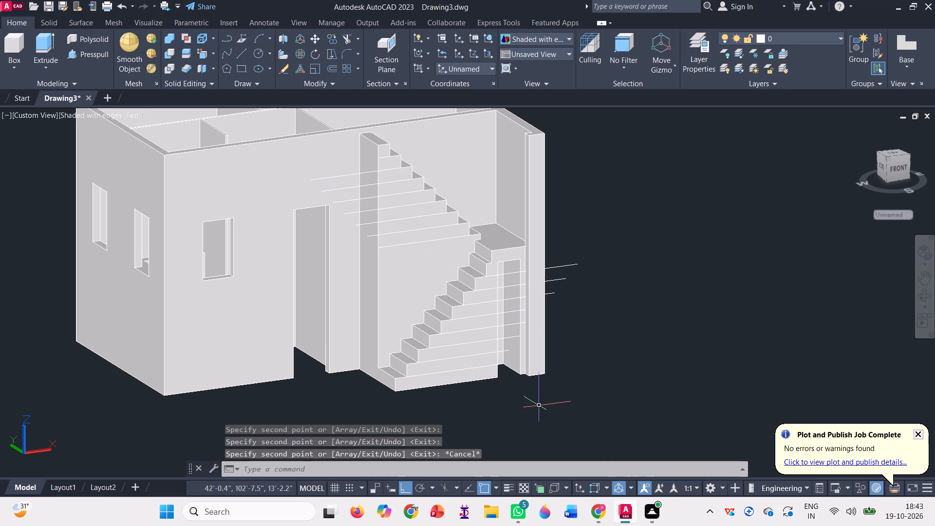
key(Return)
scroll(444, 309, up, 2)
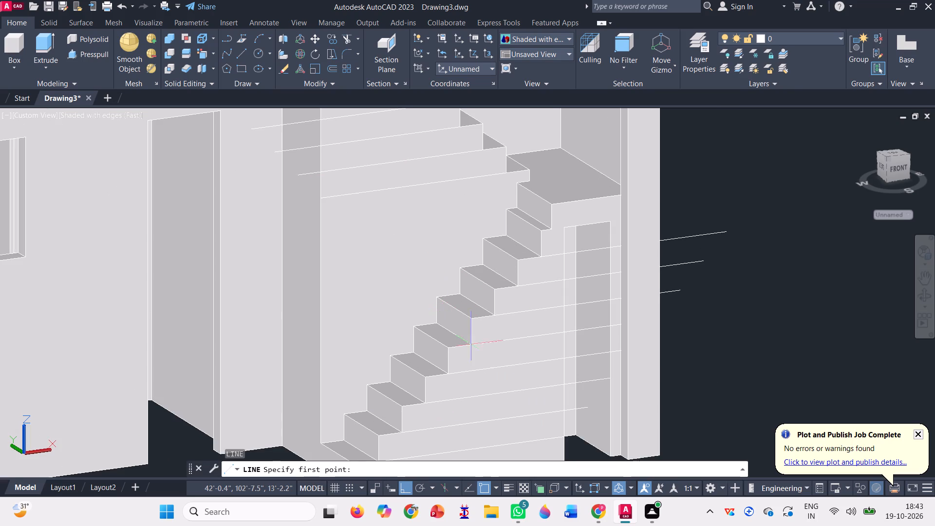
scroll(538, 266, up, 3)
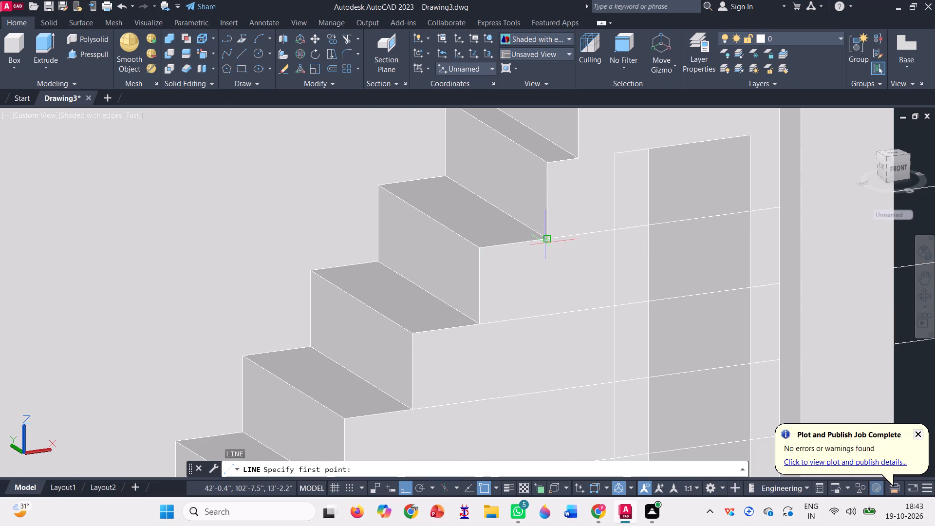
click(546, 239)
scroll(509, 193, down, 2)
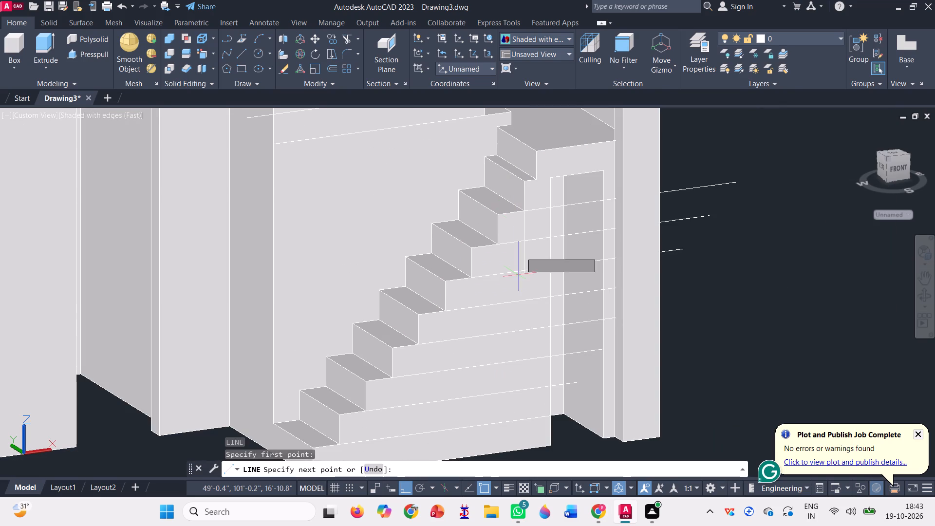
scroll(507, 203, down, 2)
click(492, 344)
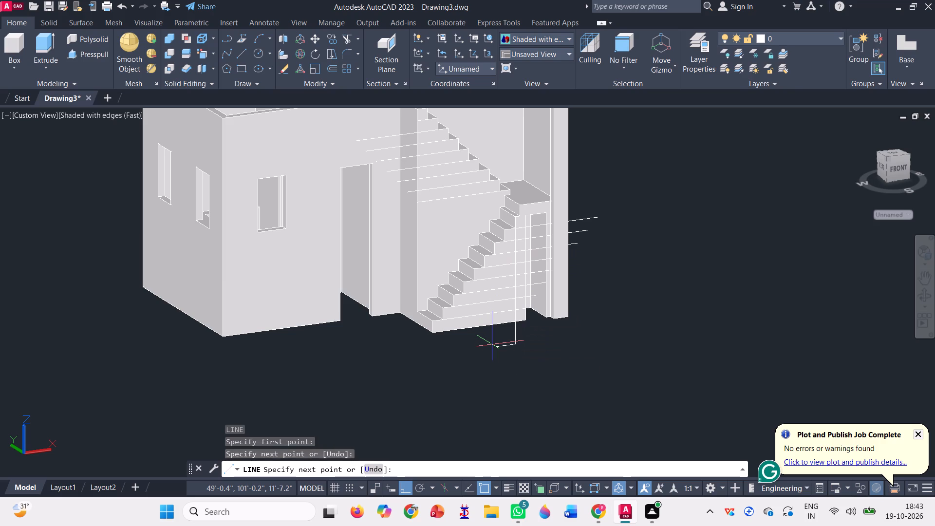
key(space)
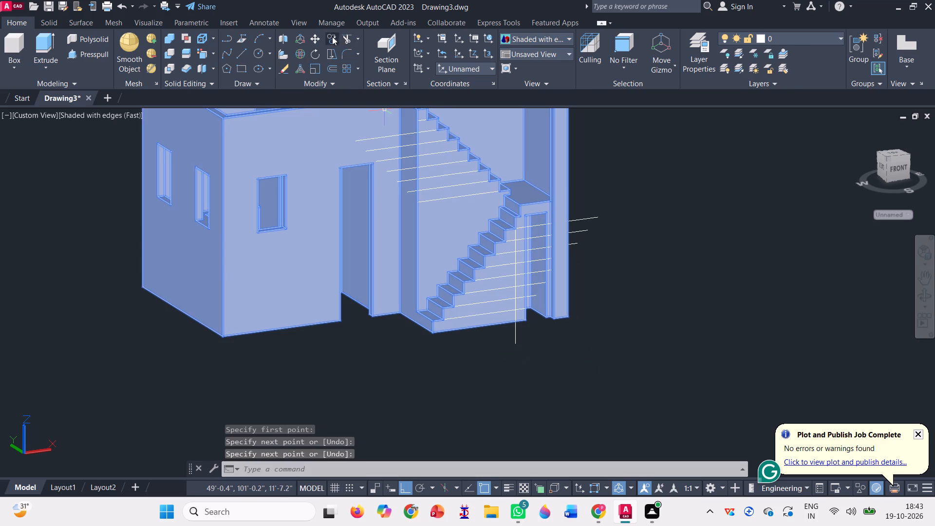
Copy the vertical line from its top end to the inner corners of the next three steps down the lower flight.
click(332, 37)
click(513, 340)
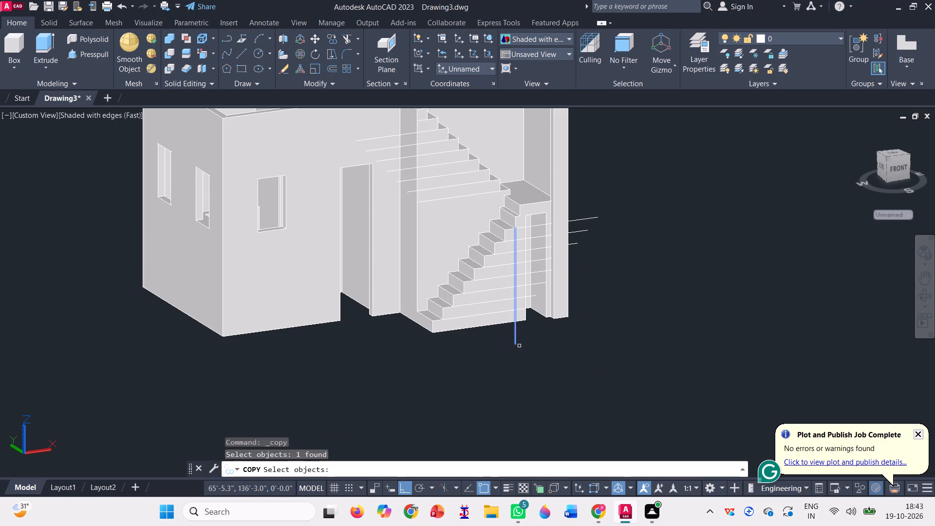
key(space)
scroll(515, 222, up, 3)
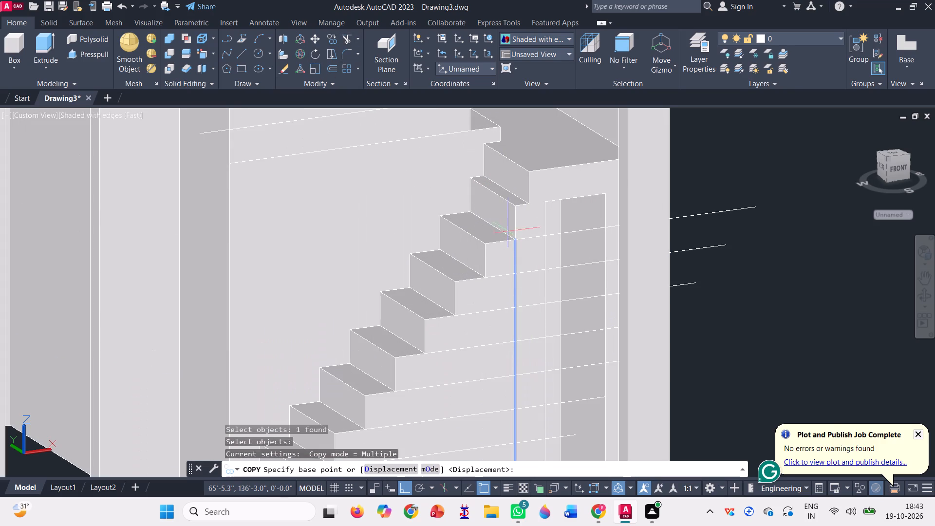
scroll(508, 234, up, 2)
click(522, 248)
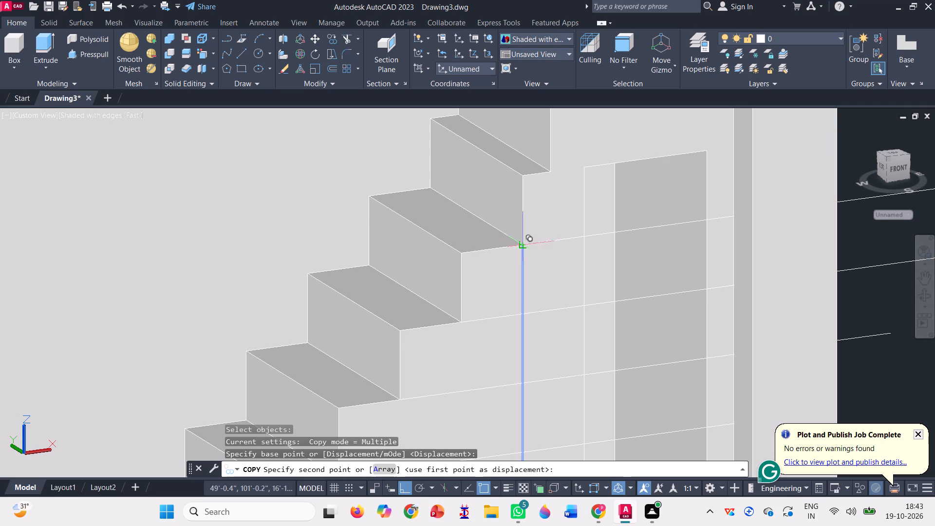
click(461, 324)
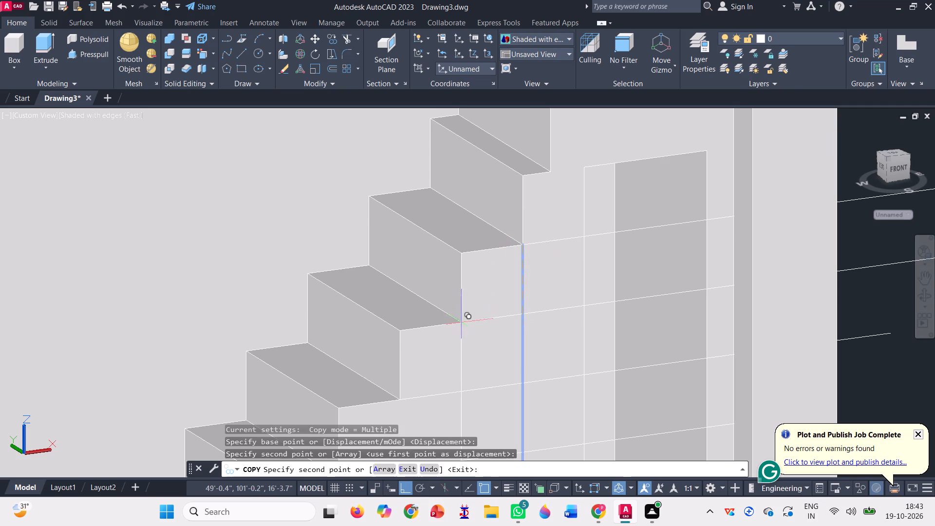
scroll(540, 221, down, 1)
click(450, 333)
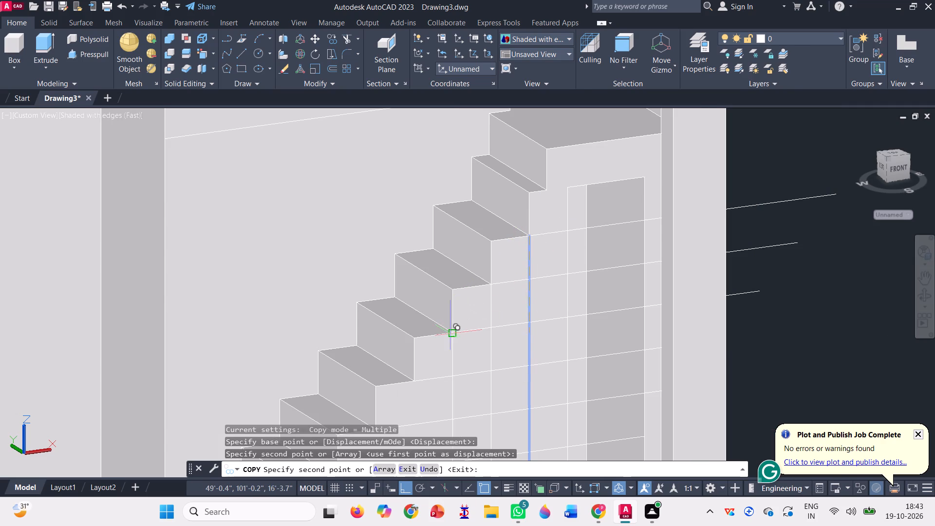
scroll(502, 242, down, 2)
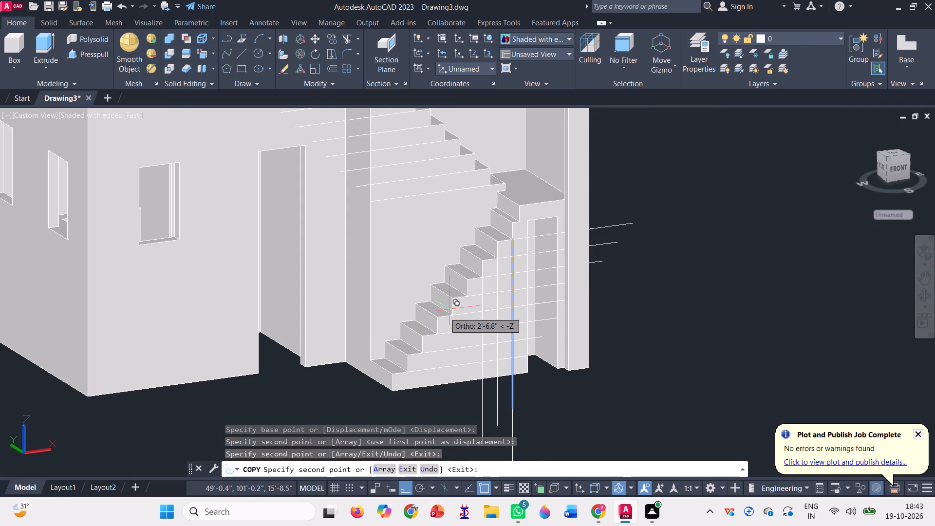
scroll(464, 304, up, 5)
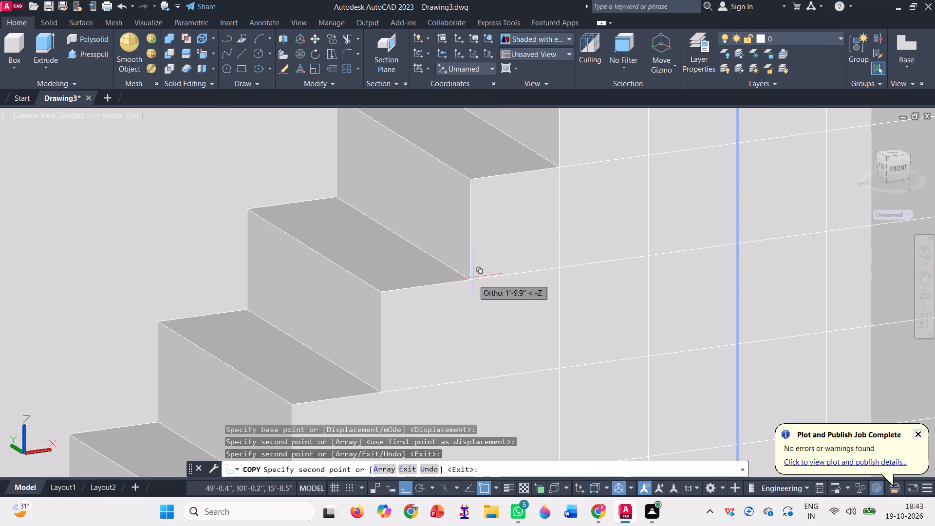
click(471, 276)
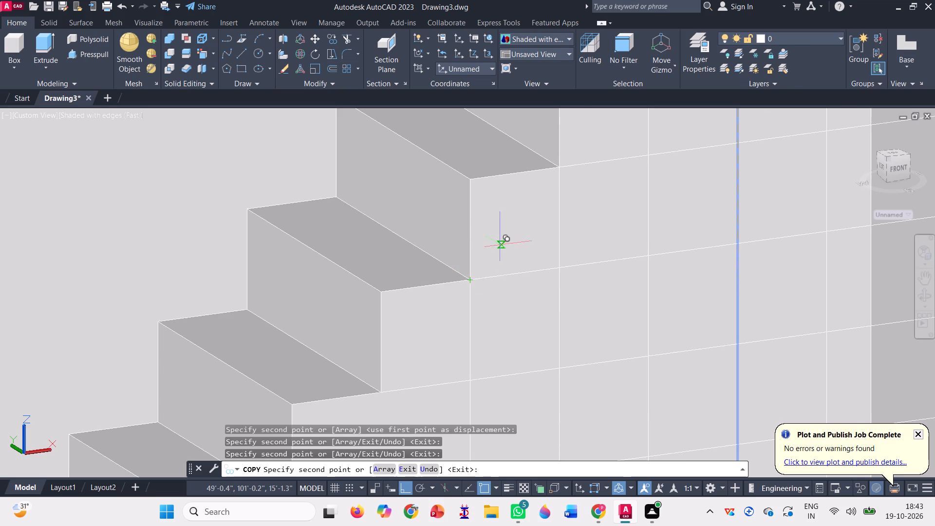
Continue copying the vertical line to the inner corners of the four remaining steps down the lower flight.
scroll(501, 244, down, 1)
click(425, 338)
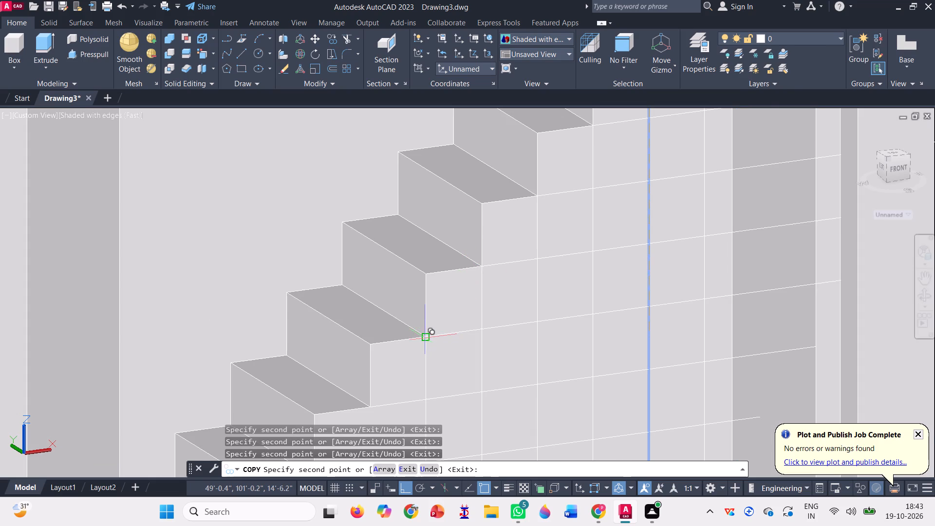
scroll(485, 265, down, 2)
scroll(441, 322, up, 3)
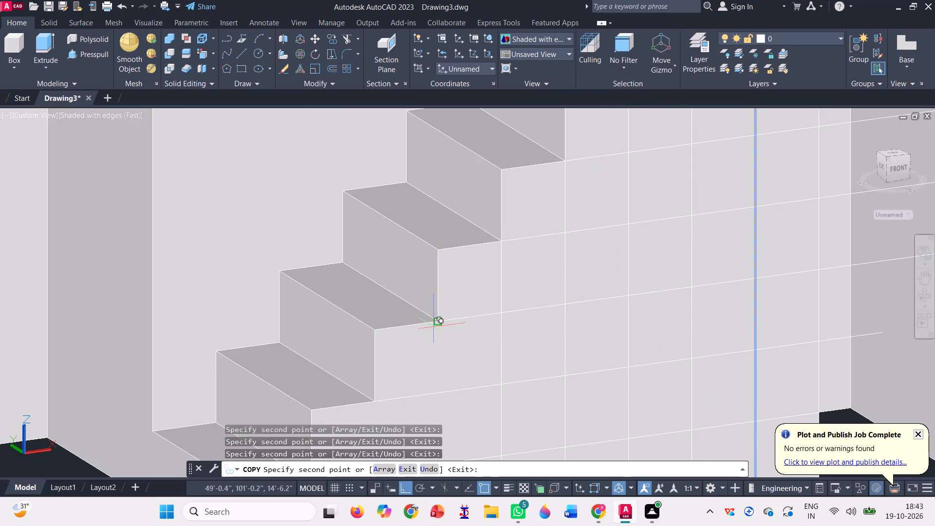
click(438, 321)
scroll(481, 263, down, 2)
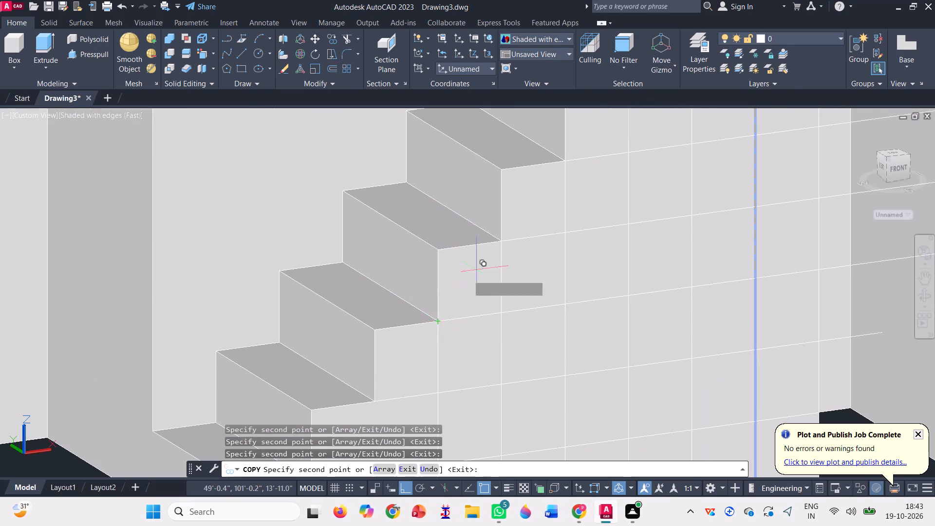
scroll(429, 325, up, 2)
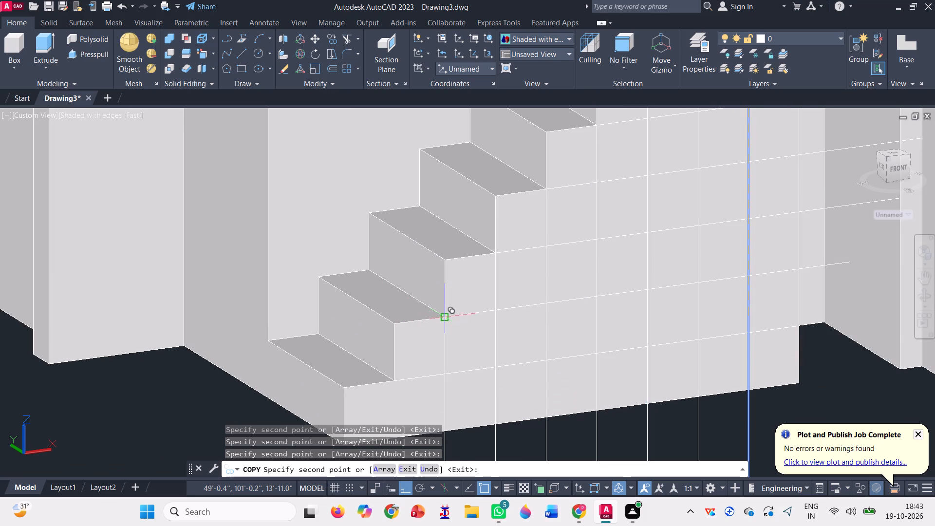
click(446, 319)
scroll(464, 283, down, 1)
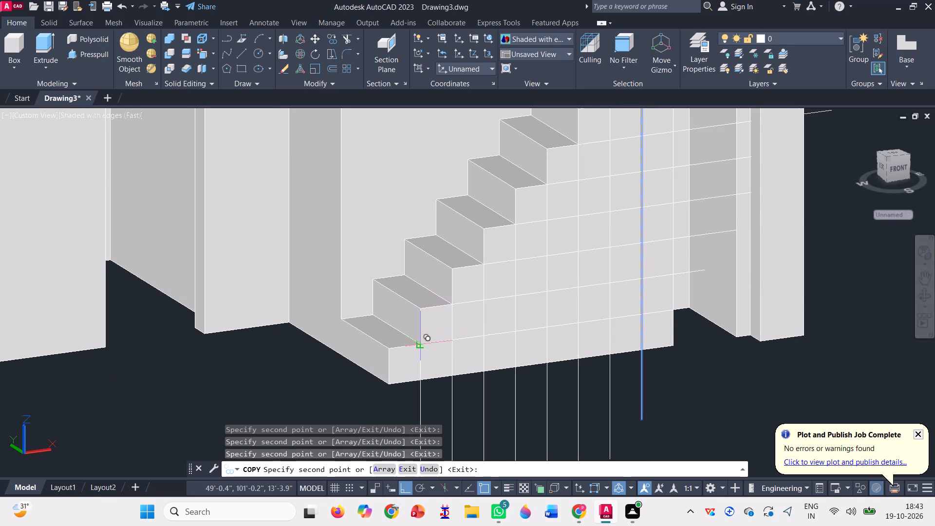
click(423, 342)
Copy the same vertical line to the inner corners of the upper flight's eight steps, from the highest down, and finish copying.
scroll(443, 368, down, 3)
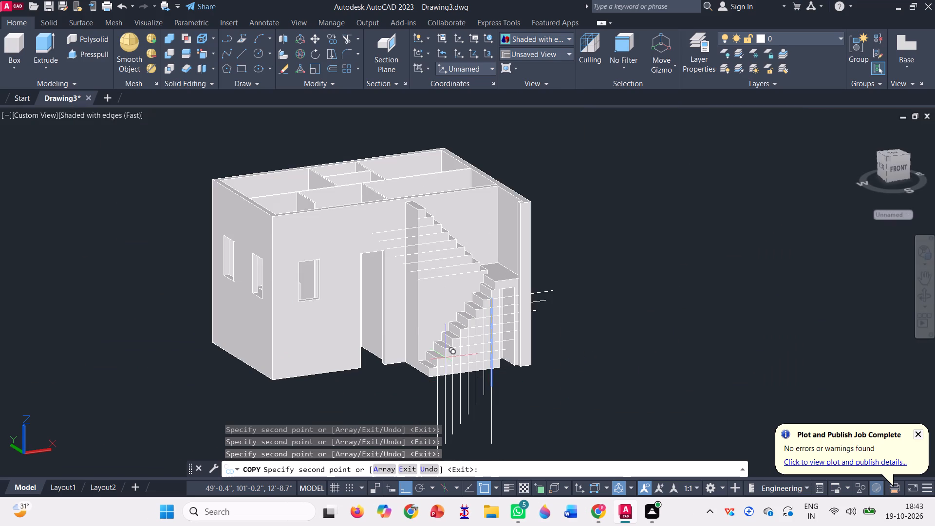
scroll(443, 210, up, 3)
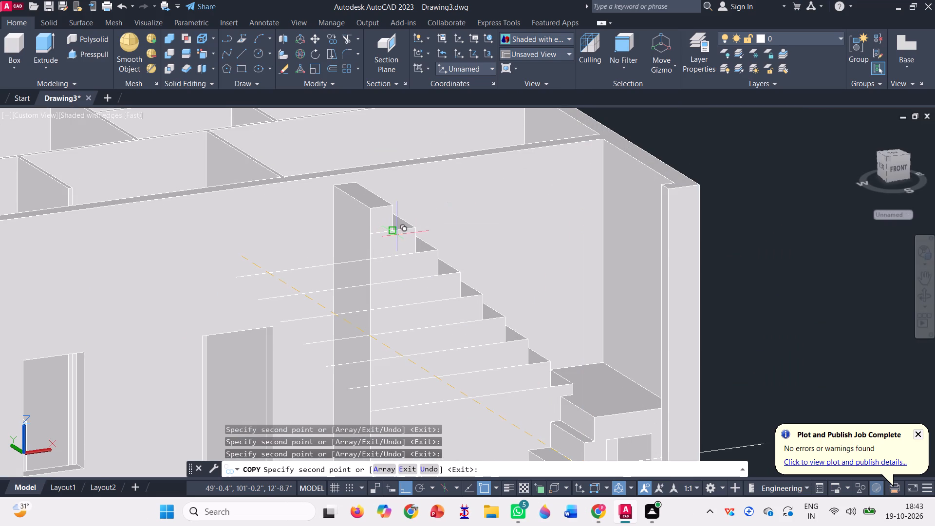
click(393, 231)
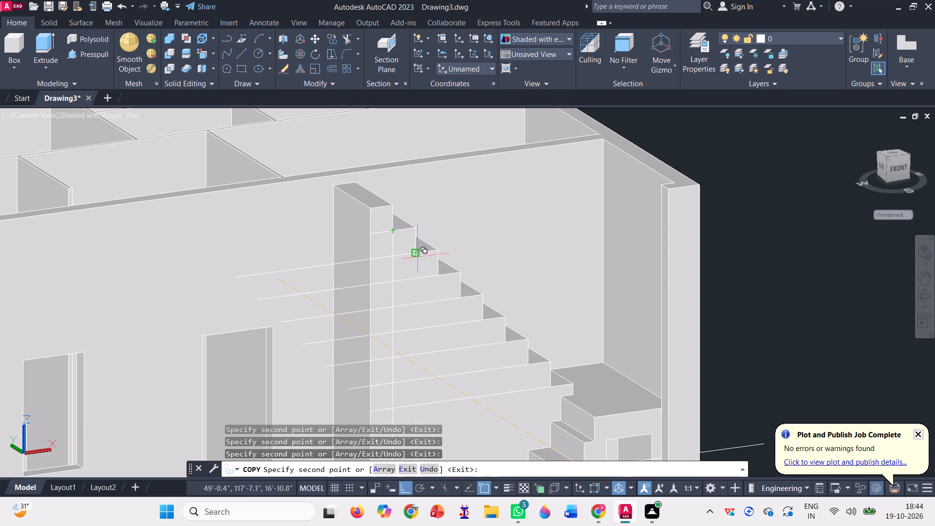
click(417, 254)
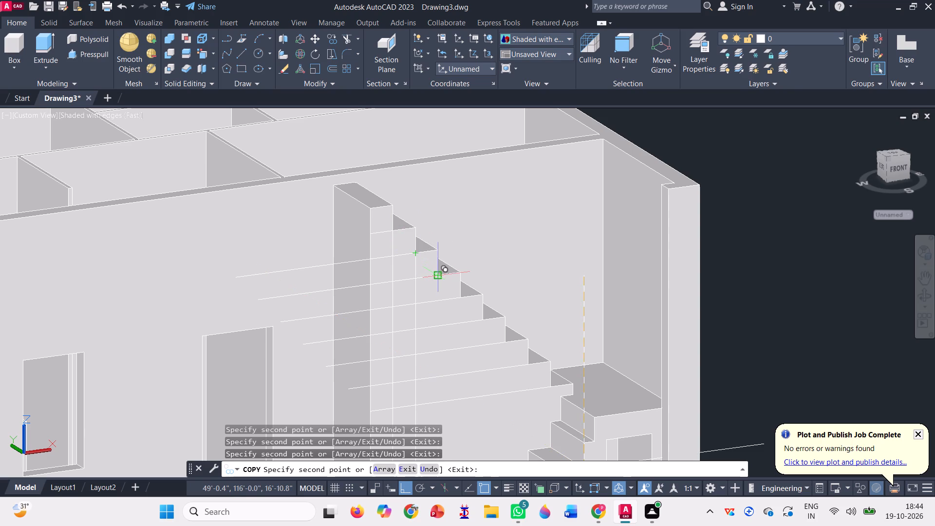
click(439, 276)
click(460, 296)
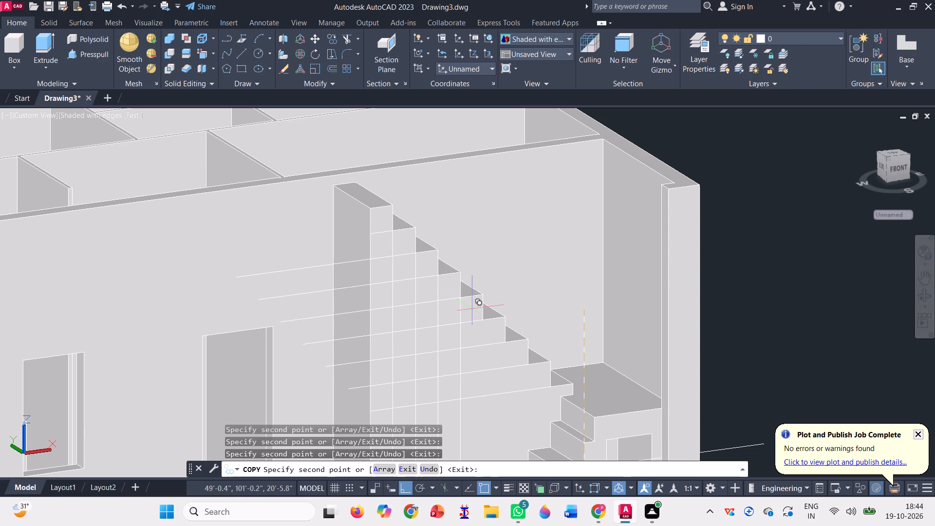
click(482, 319)
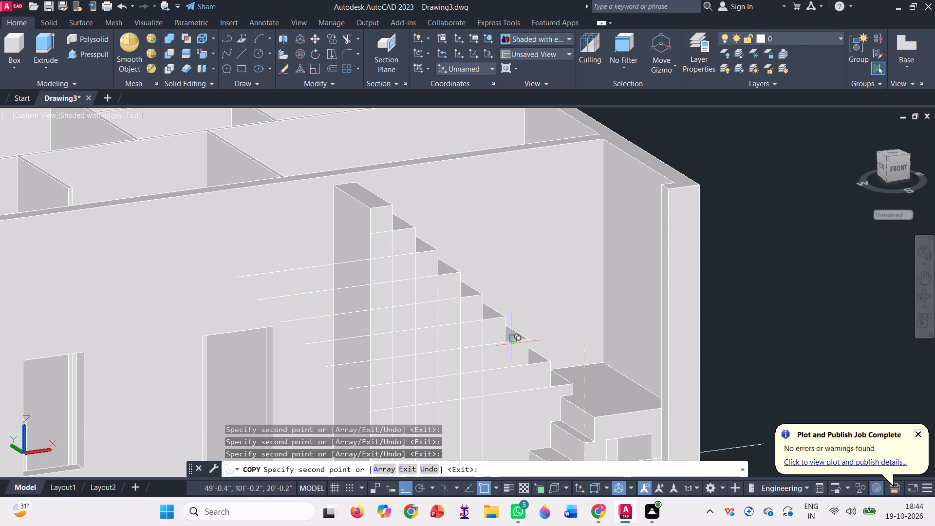
click(505, 342)
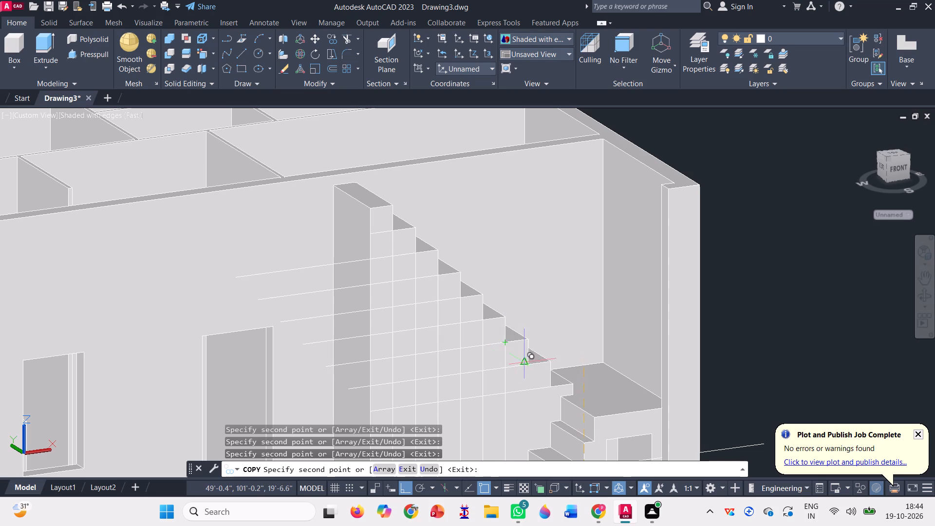
click(531, 365)
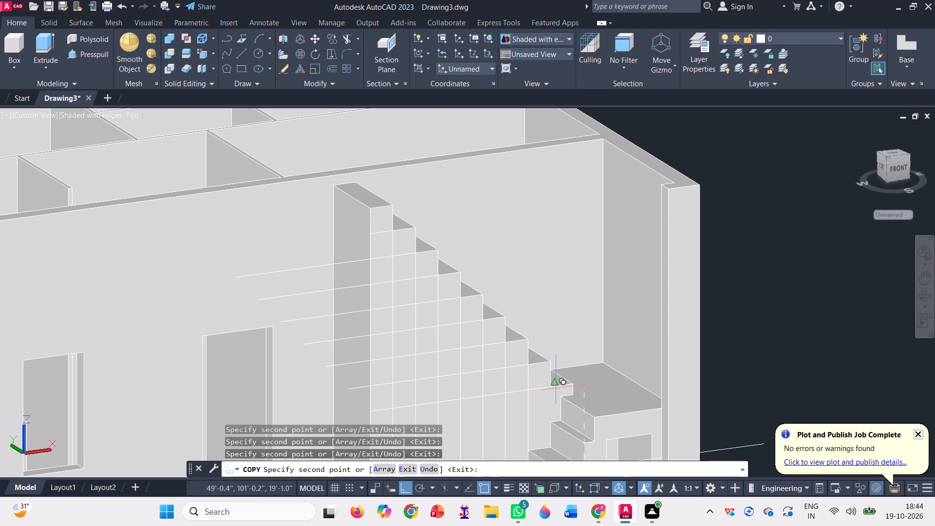
click(551, 388)
key(space)
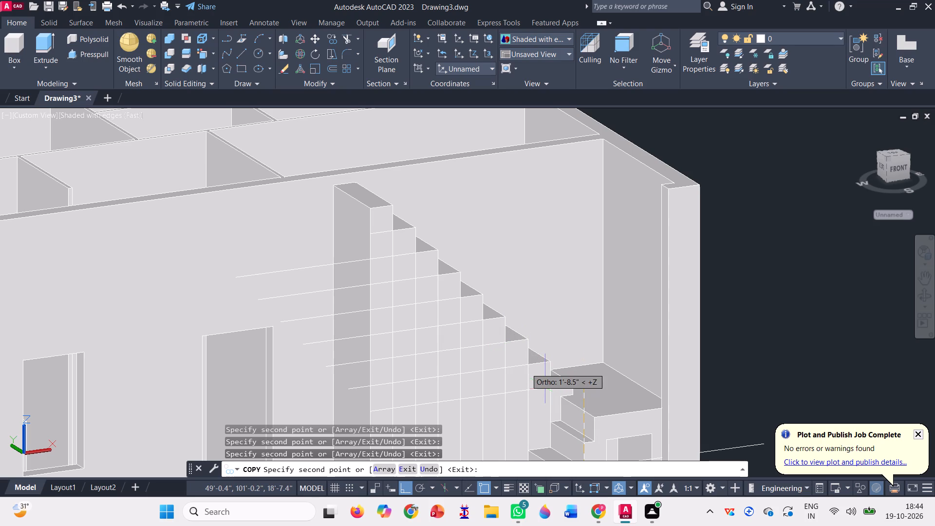
Presspull the bottom-row grid cell beside the lowest step back through the lower flight's full width to cut an opening.
scroll(386, 246, down, 1)
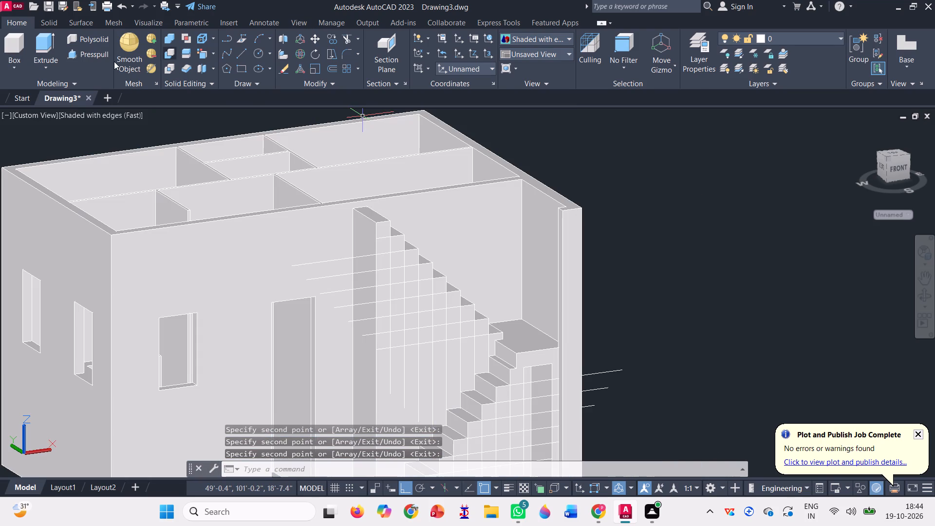
click(93, 53)
scroll(467, 246, down, 1)
scroll(471, 371, up, 3)
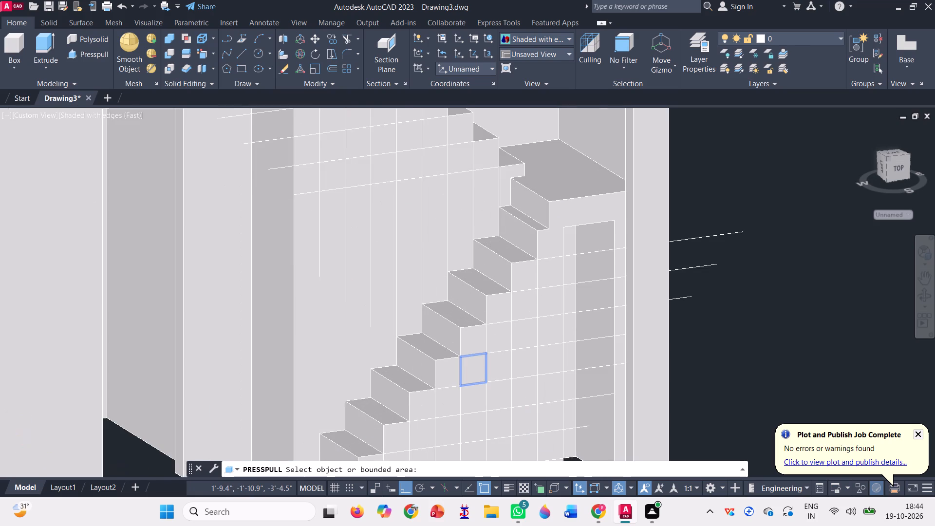
scroll(470, 363, down, 2)
scroll(431, 418, up, 2)
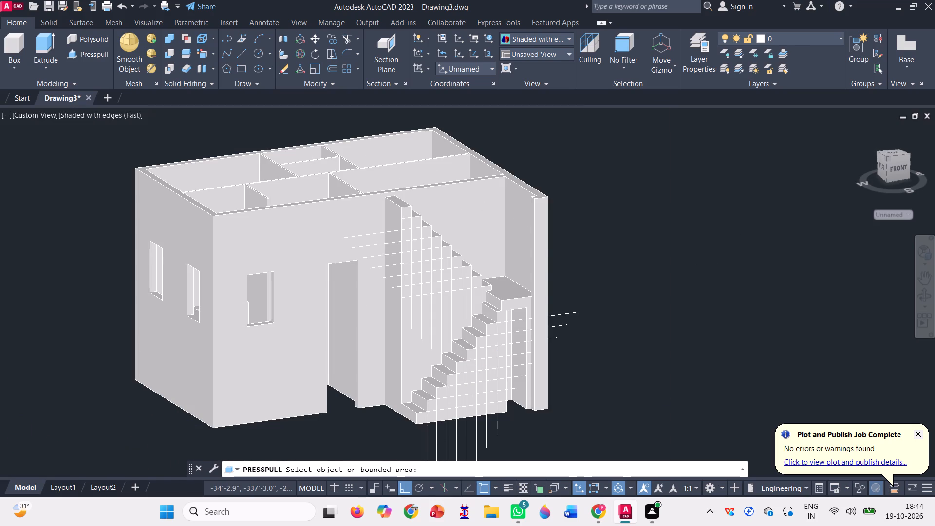
scroll(431, 418, up, 1)
click(432, 416)
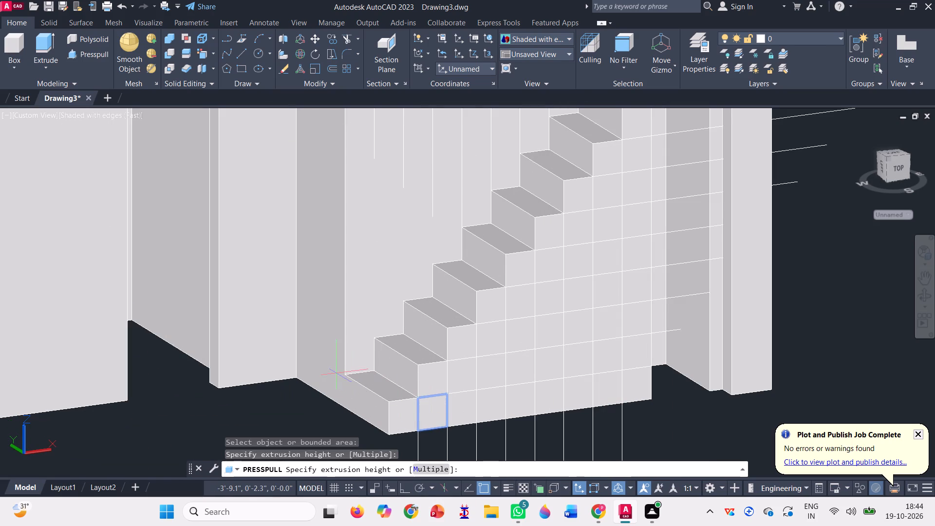
scroll(340, 375, up, 2)
scroll(350, 371, down, 1)
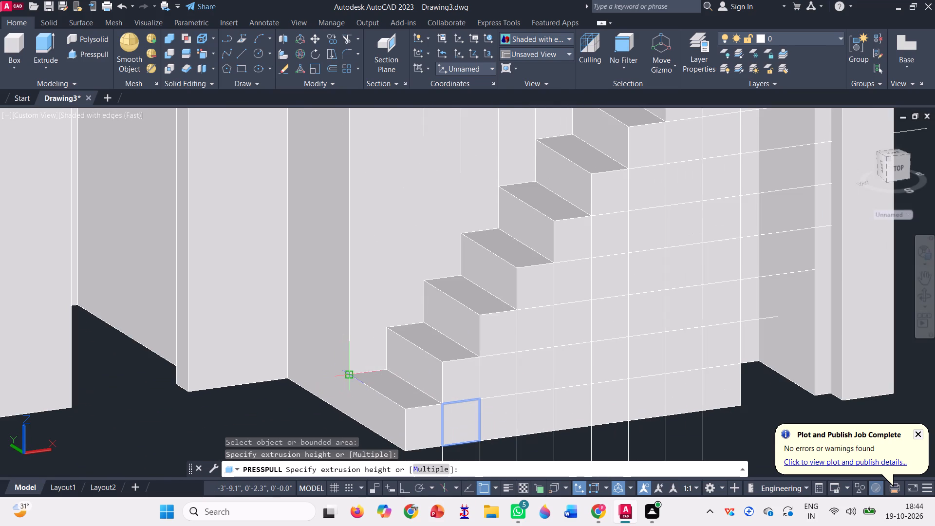
click(286, 318)
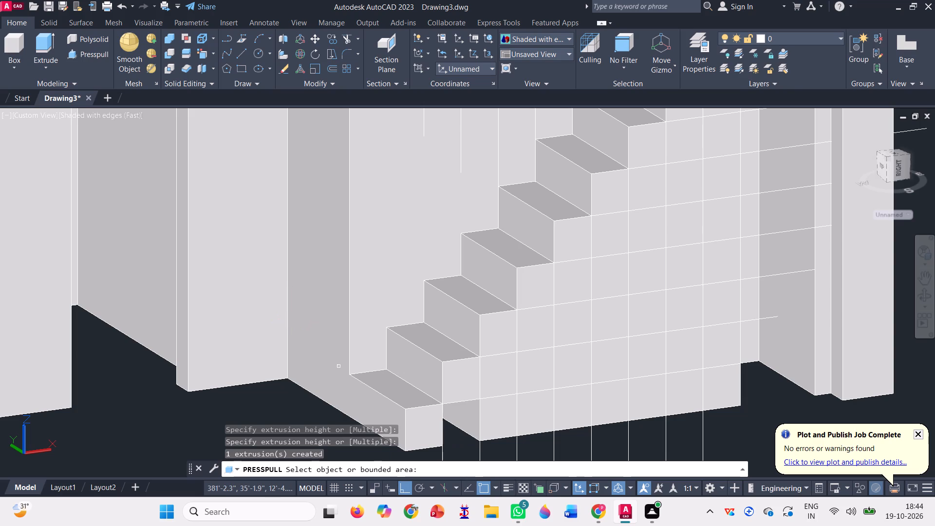
Presspull the opening's side face along the bottom row, away from the steps, and push the remaining end block's side face to clear the row.
scroll(509, 413, down, 1)
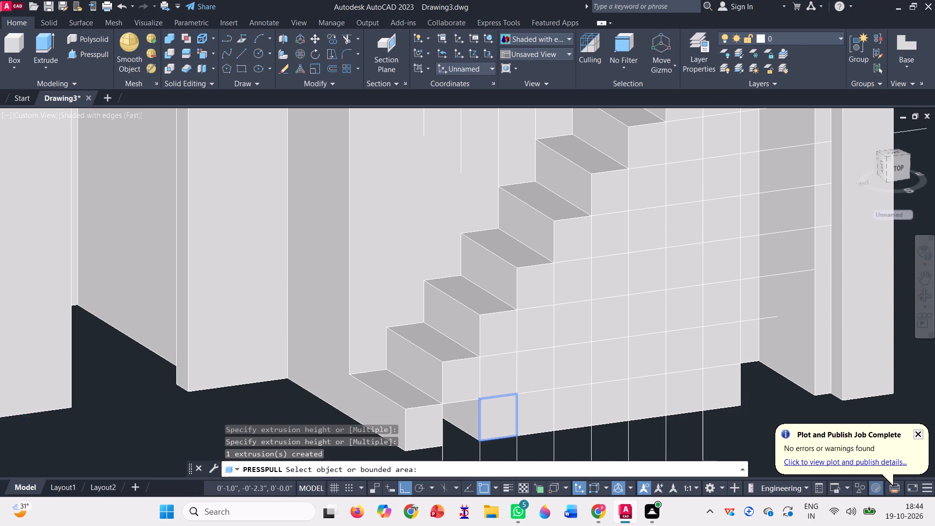
click(480, 419)
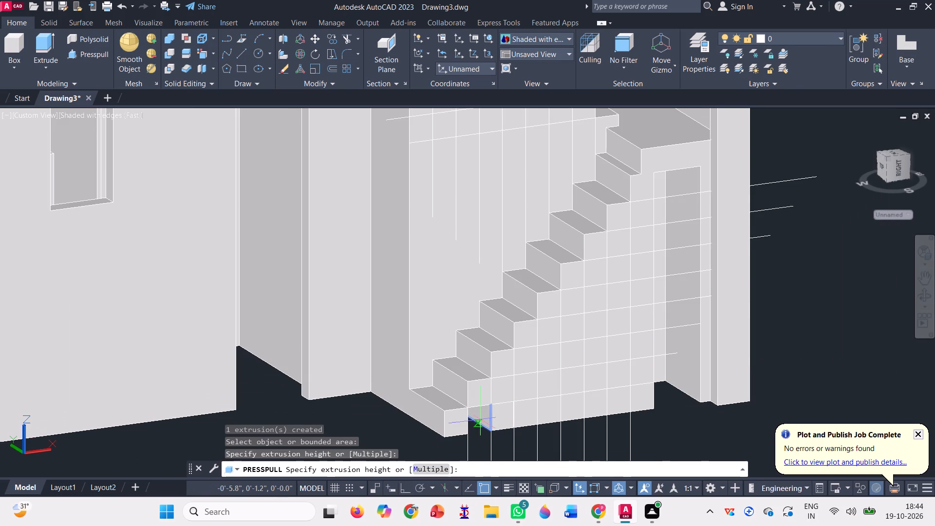
click(626, 416)
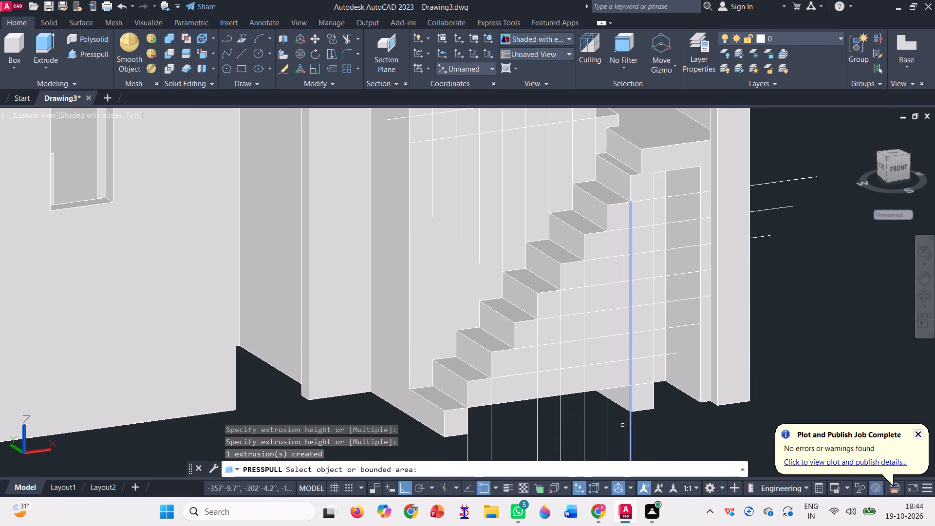
scroll(664, 398, up, 2)
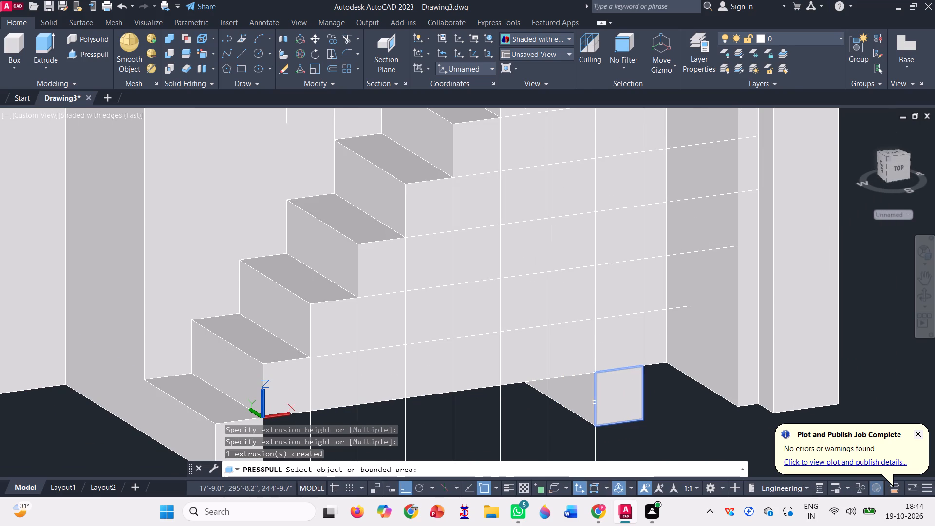
click(579, 396)
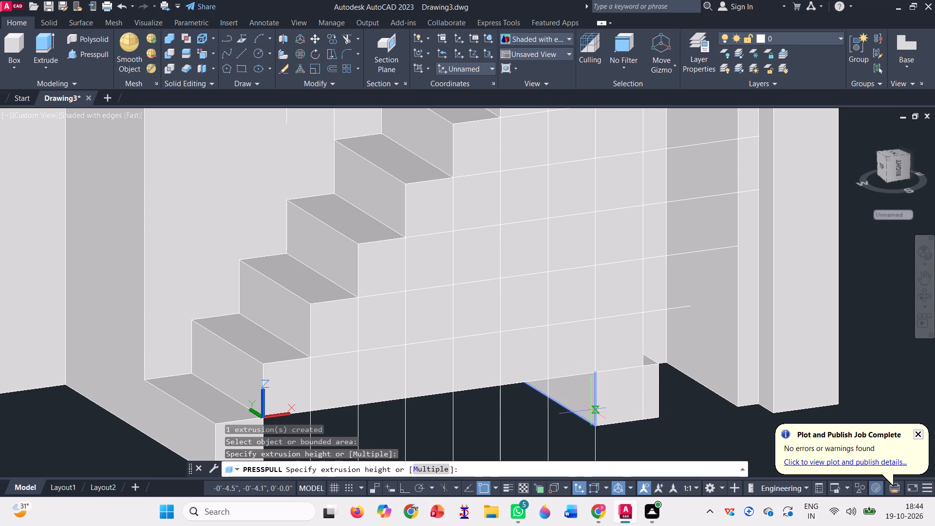
click(591, 409)
scroll(518, 427, down, 2)
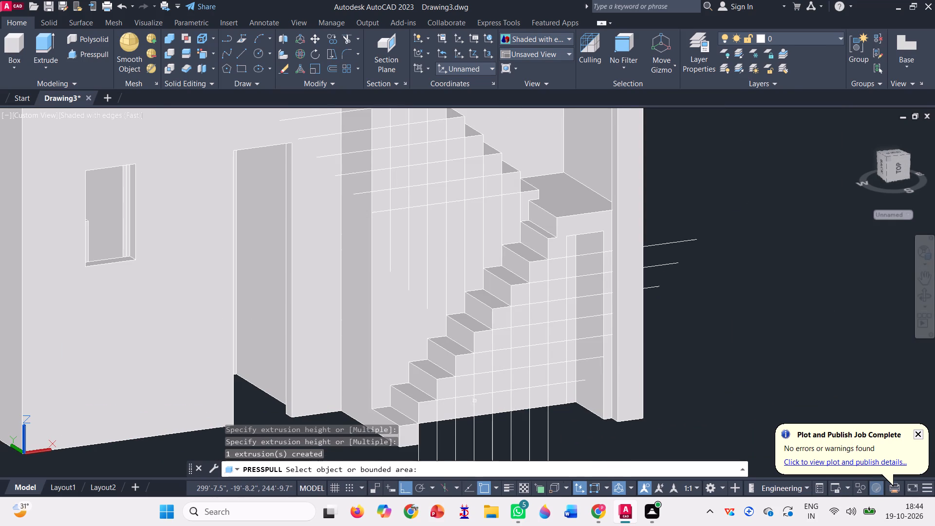
Presspull the second-row grid cell directly below the third step back through the lower flight's full width.
scroll(433, 409, up, 2)
scroll(459, 382, down, 1)
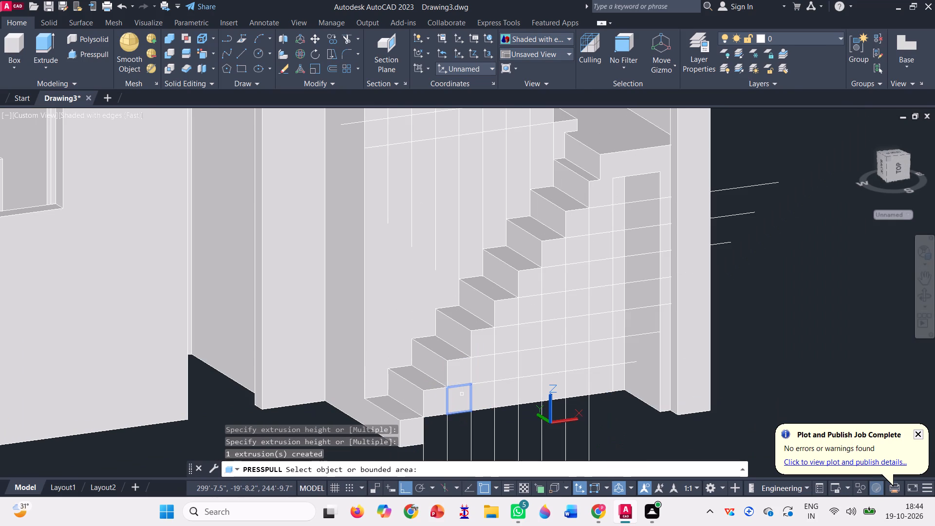
click(462, 397)
scroll(372, 361, up, 2)
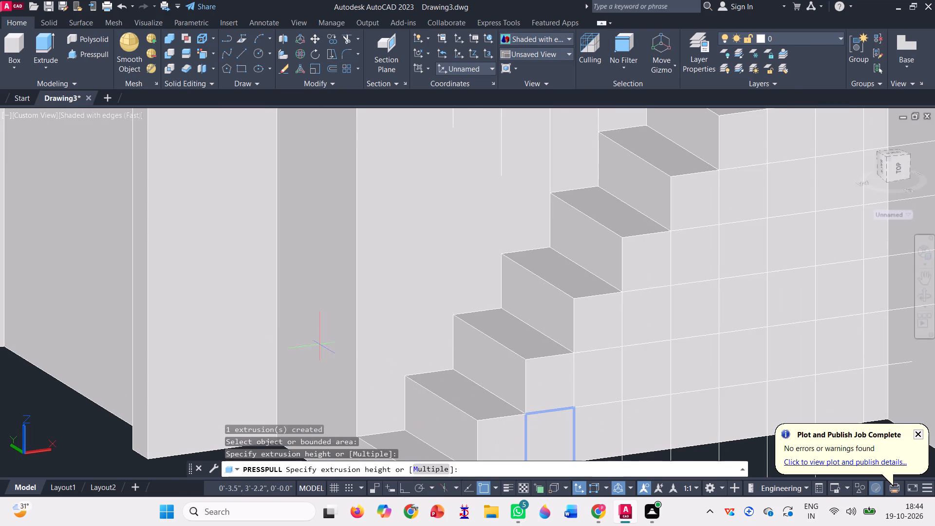
click(278, 331)
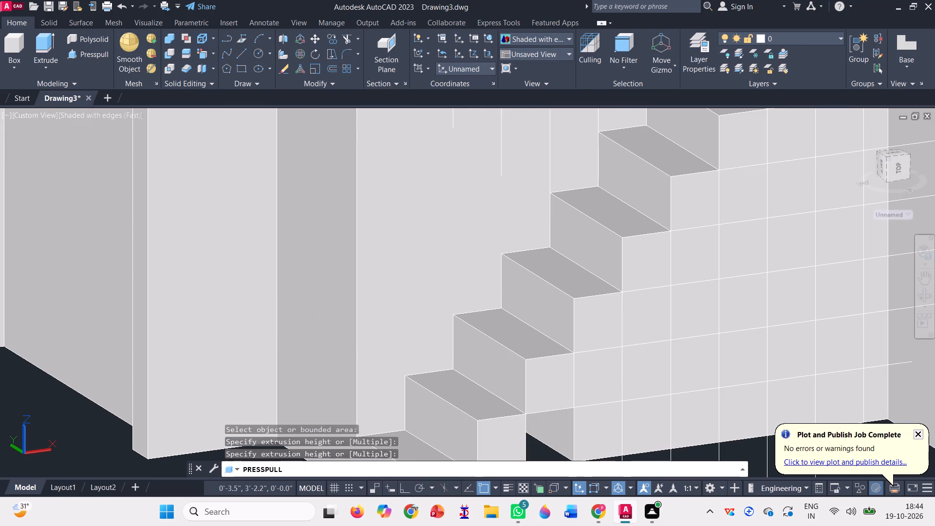
Presspull the third-row grid cell directly below the fourth step of the lower flight.
scroll(467, 311, down, 2)
scroll(519, 358, up, 2)
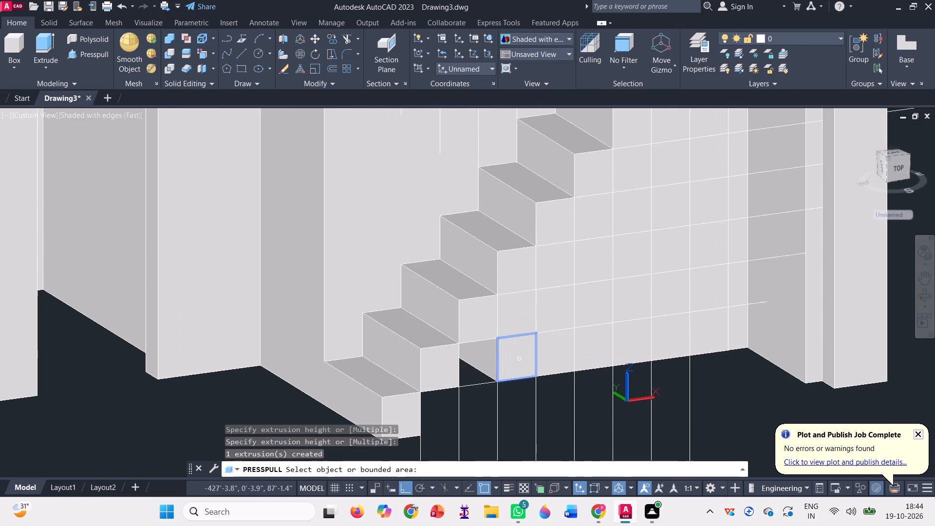
click(518, 317)
scroll(568, 395, down, 1)
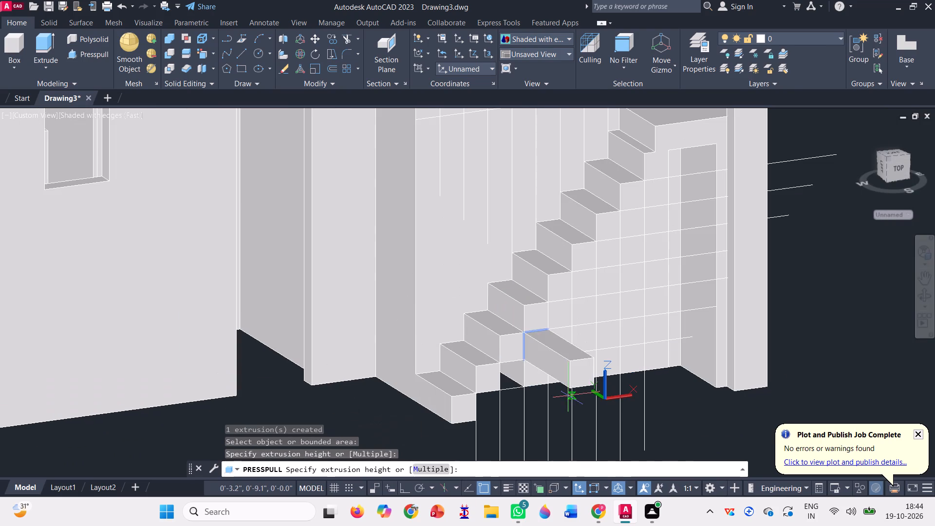
Finish press/pulling the grid cell beneath the fourth step back through the stair's width to the rear wall.
scroll(365, 274, up, 2)
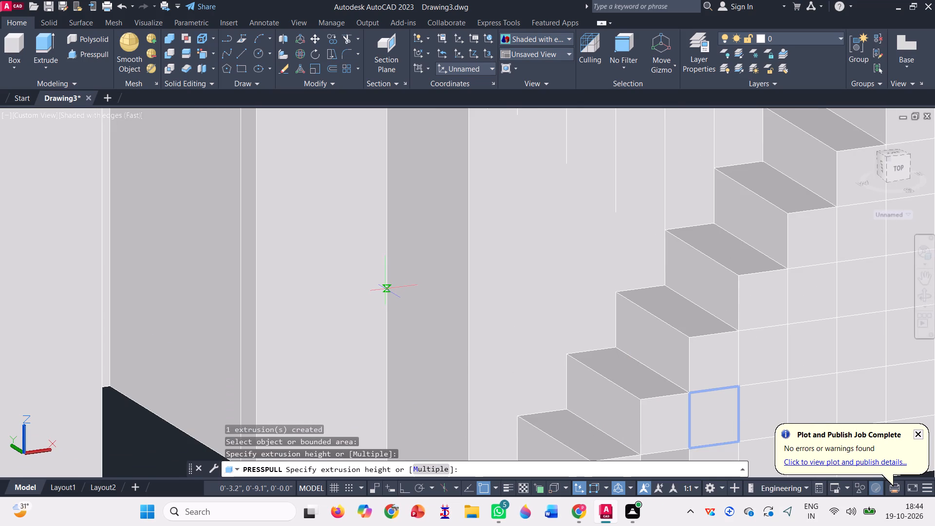
click(385, 288)
scroll(466, 267, down, 4)
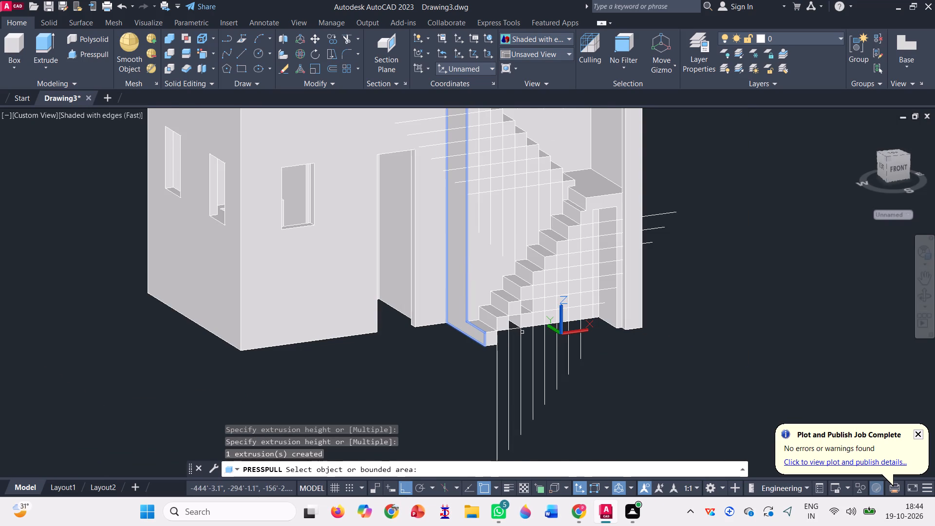
Press/pull the side faces along the second row of stair infill across to the end wall to clear it.
scroll(519, 316, up, 3)
click(512, 329)
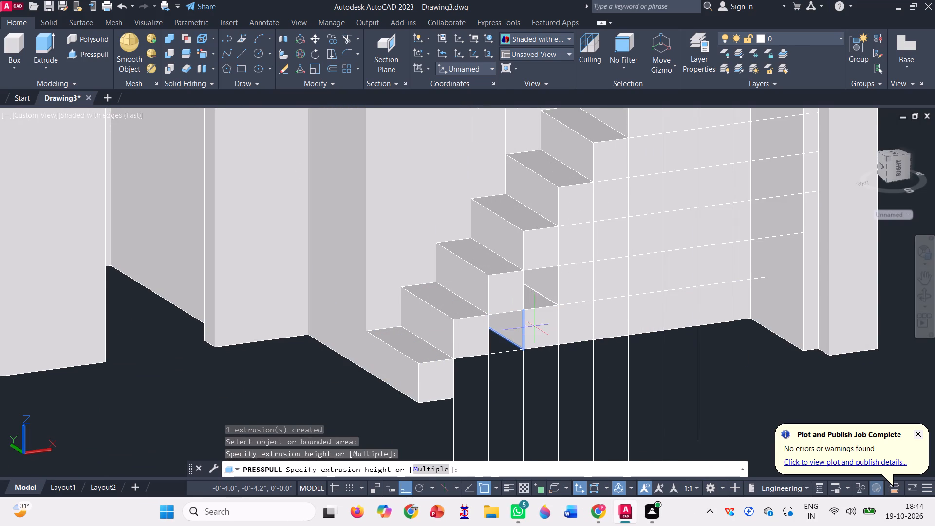
click(730, 312)
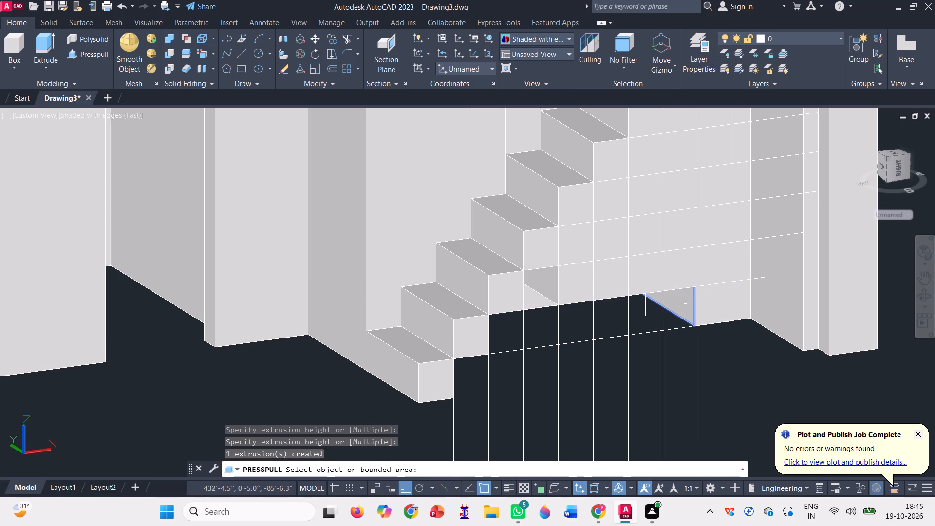
click(685, 302)
click(731, 294)
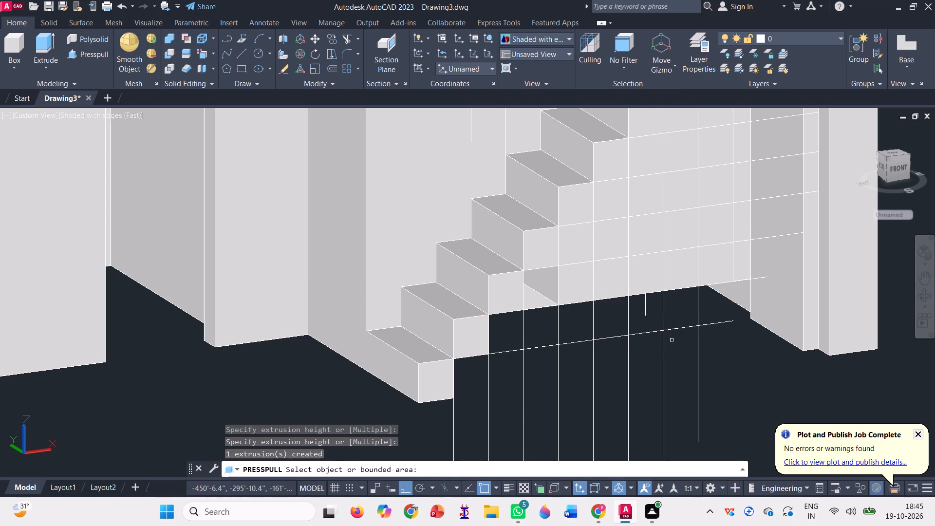
Press/pull the side face of the third-row opening beneath the fourth step across to the end wall.
scroll(663, 349, down, 1)
click(931, 289)
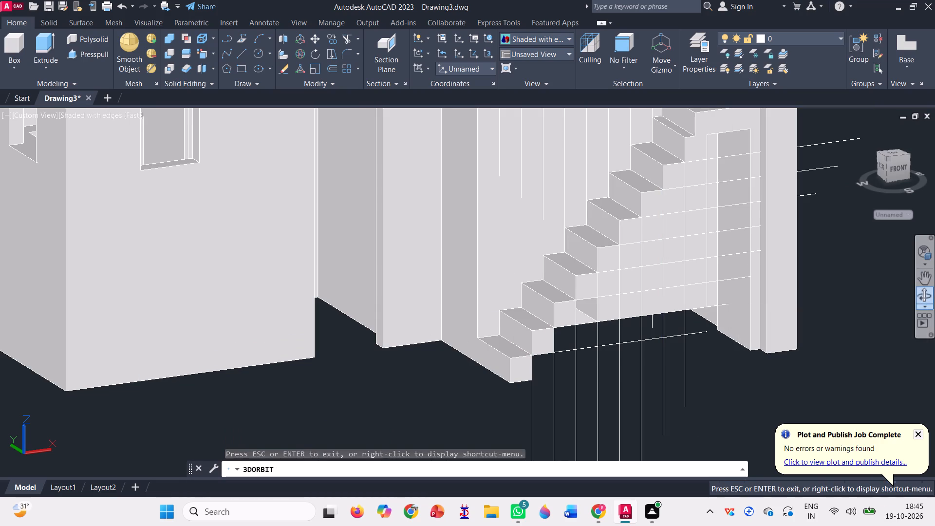
drag(719, 363, 731, 370)
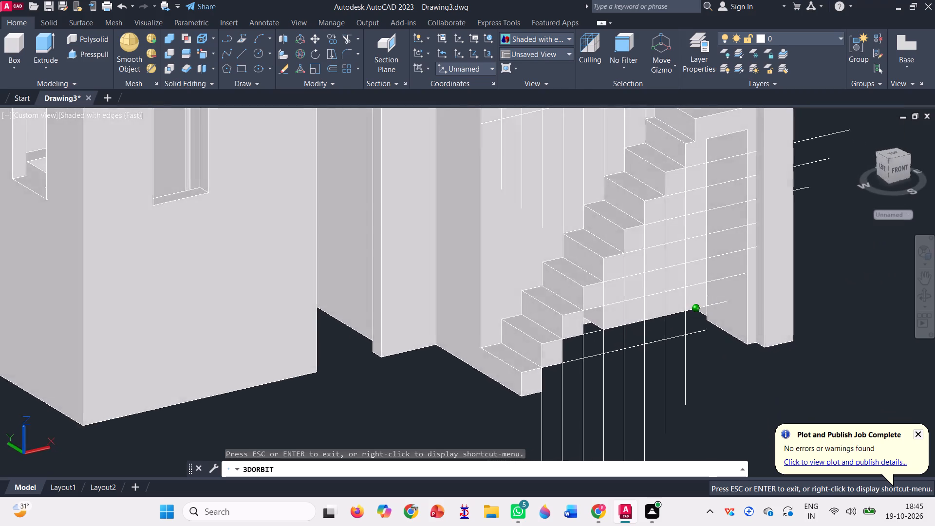
drag(731, 370, 738, 377)
scroll(661, 308, up, 4)
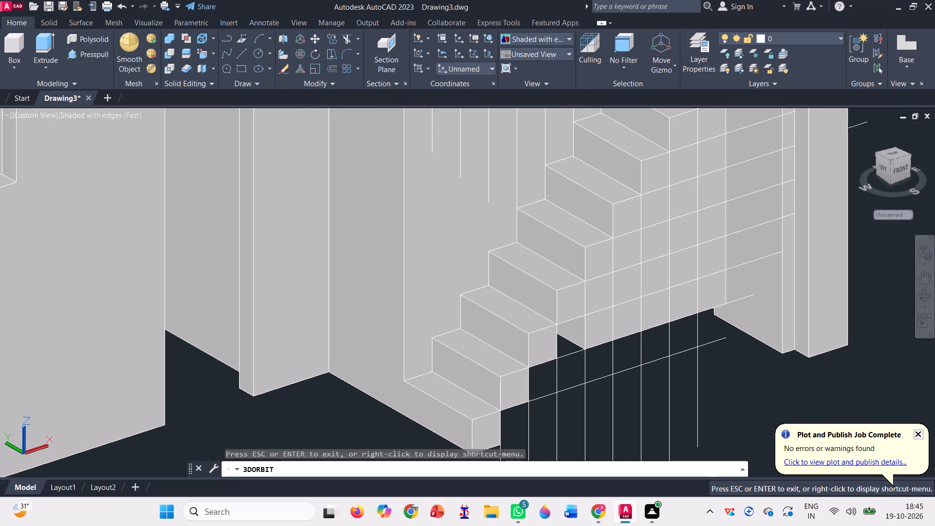
key(Escape)
scroll(569, 326, up, 2)
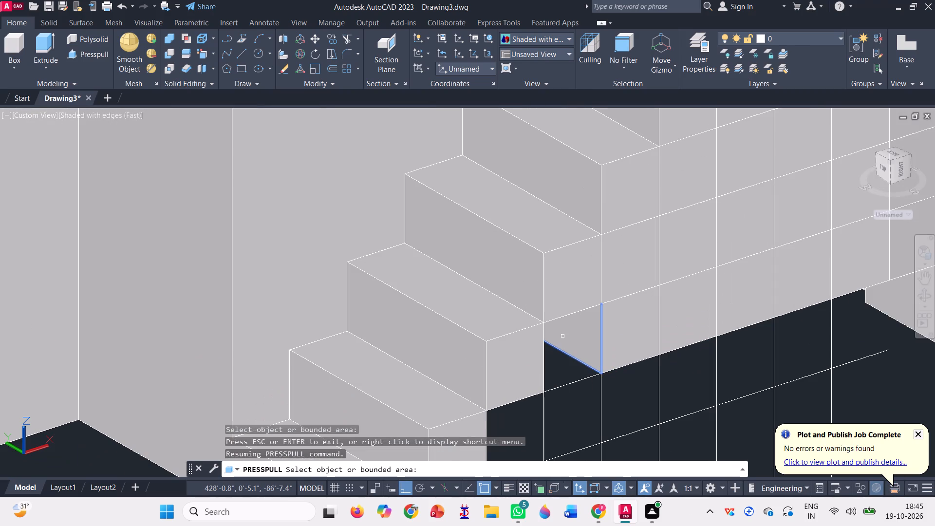
click(562, 336)
scroll(562, 336, down, 2)
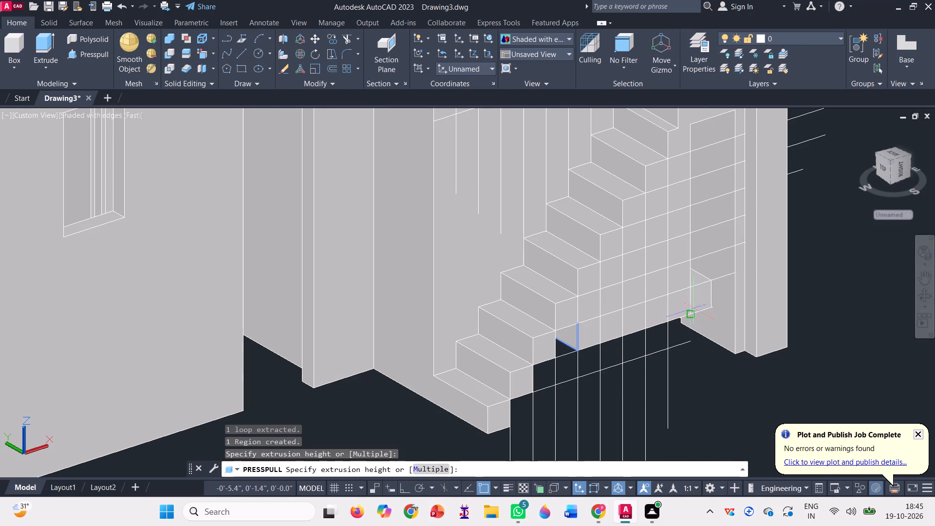
click(694, 314)
Press/pull the fourth-row grid cell beneath the fifth step back through the stair's width to the rear wall.
scroll(555, 338, down, 1)
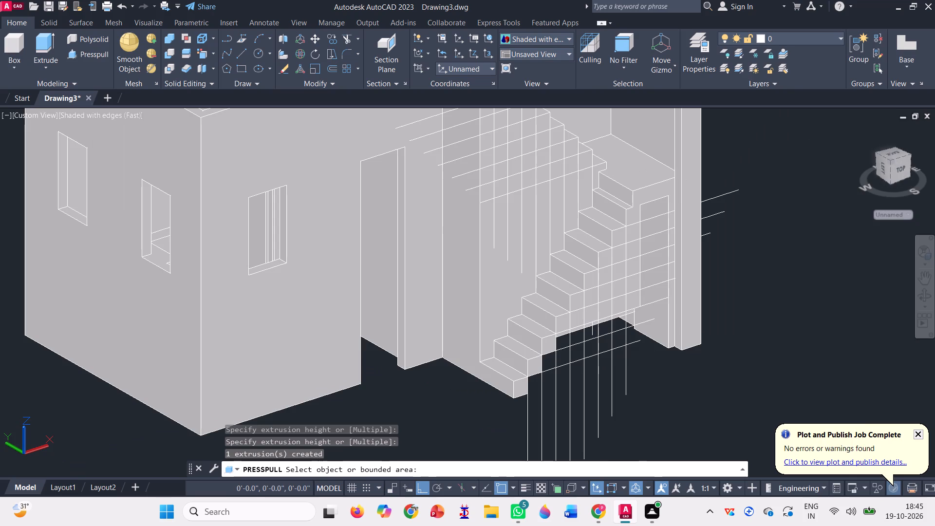
scroll(588, 312, up, 3)
click(555, 325)
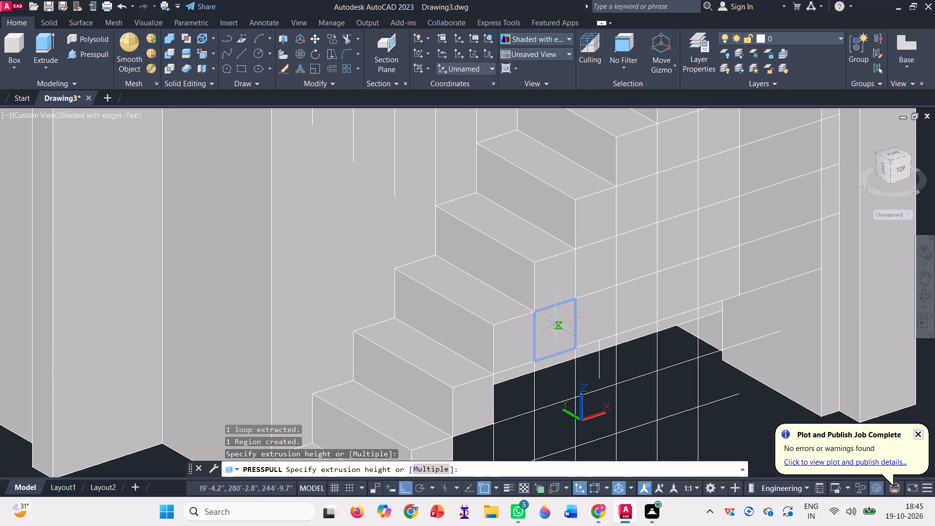
scroll(618, 340, down, 2)
scroll(430, 280, up, 3)
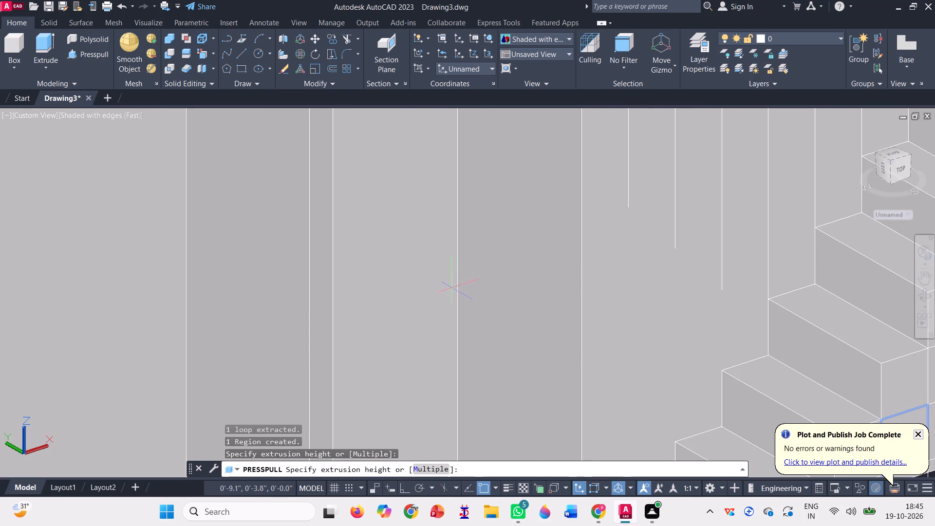
click(458, 289)
scroll(455, 284, down, 3)
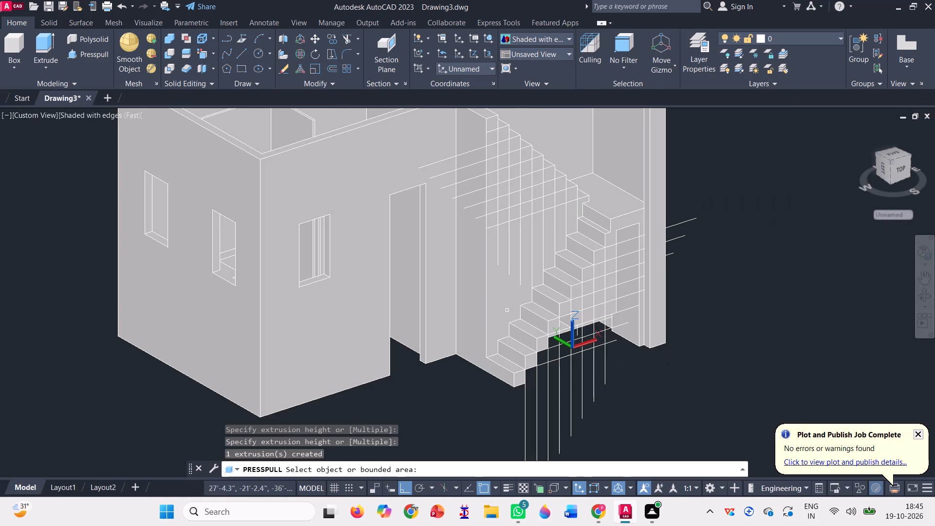
Press/pull the side face of the fourth-row opening beneath the fifth step across toward the end wall.
scroll(578, 307, up, 3)
click(546, 346)
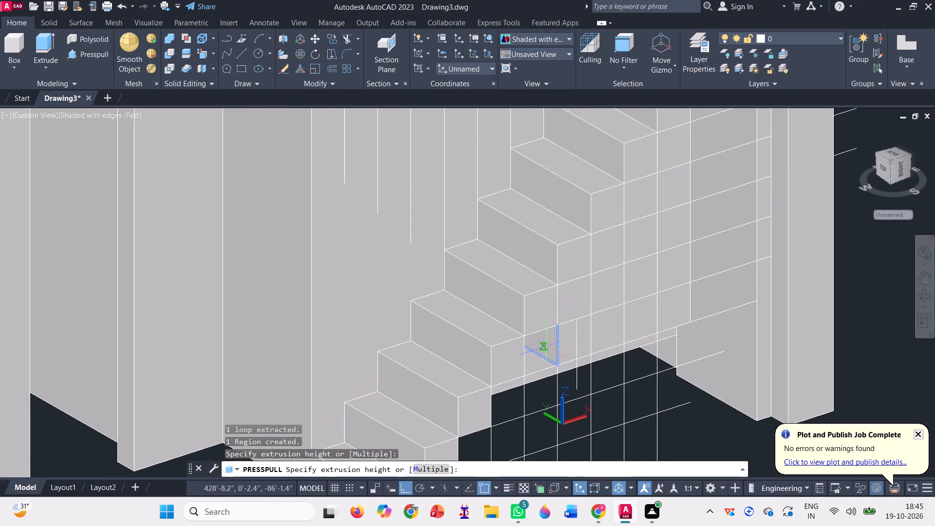
click(673, 318)
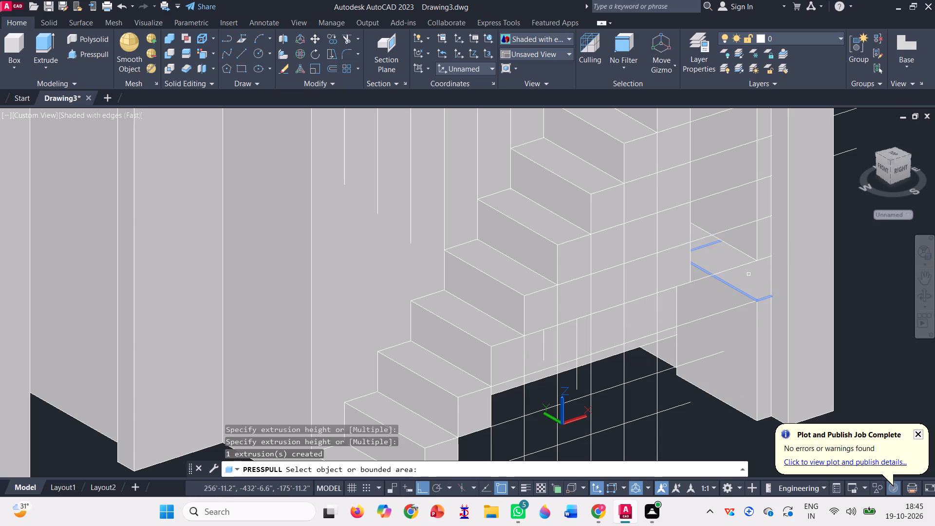
Press/pull the side face of the tall recess beneath the landing over to the end wall.
scroll(744, 282, down, 2)
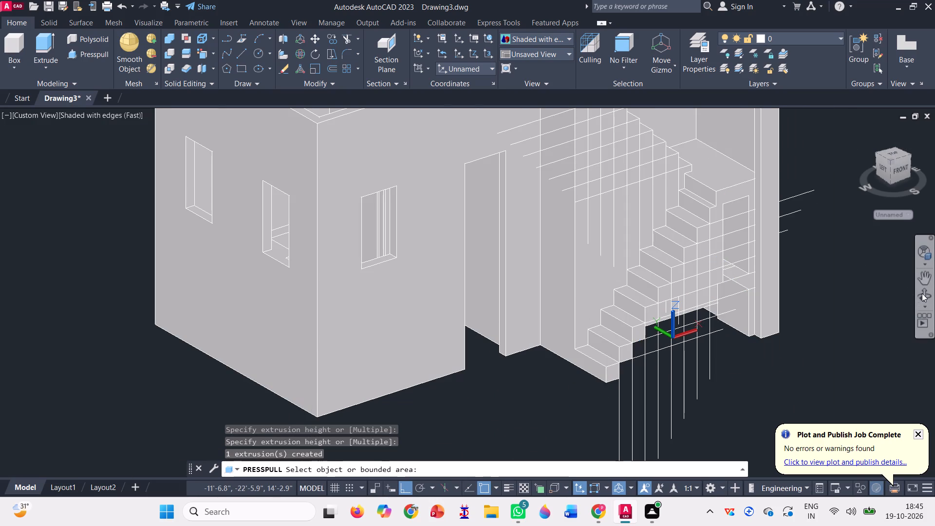
click(922, 293)
drag(787, 350, 767, 365)
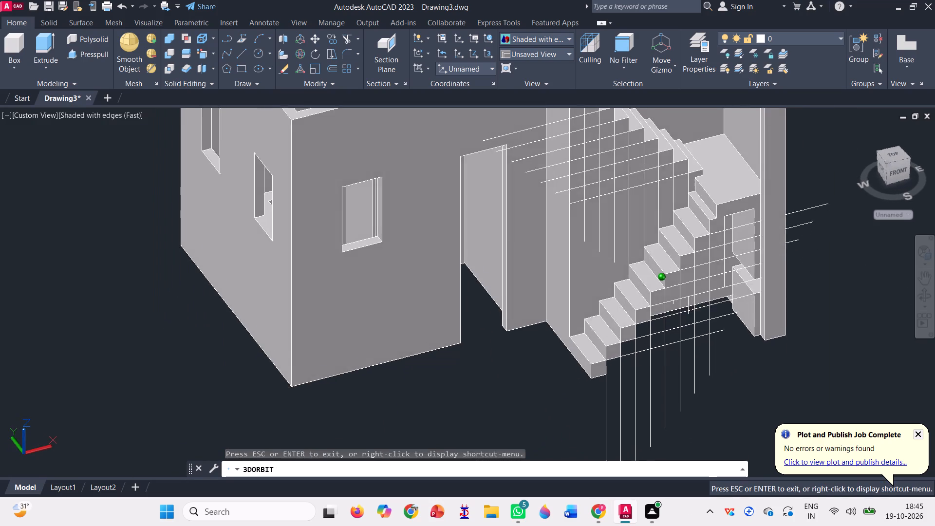
drag(767, 365, 673, 344)
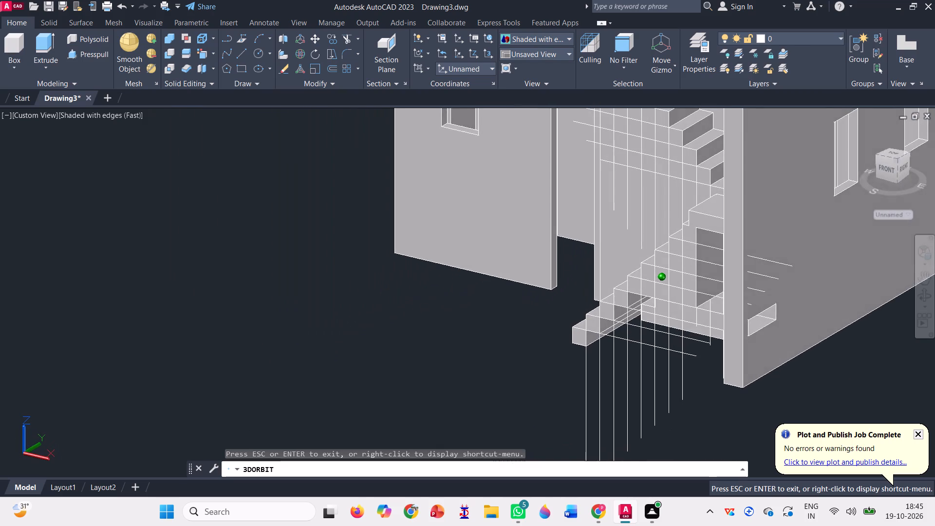
drag(673, 344, 761, 338)
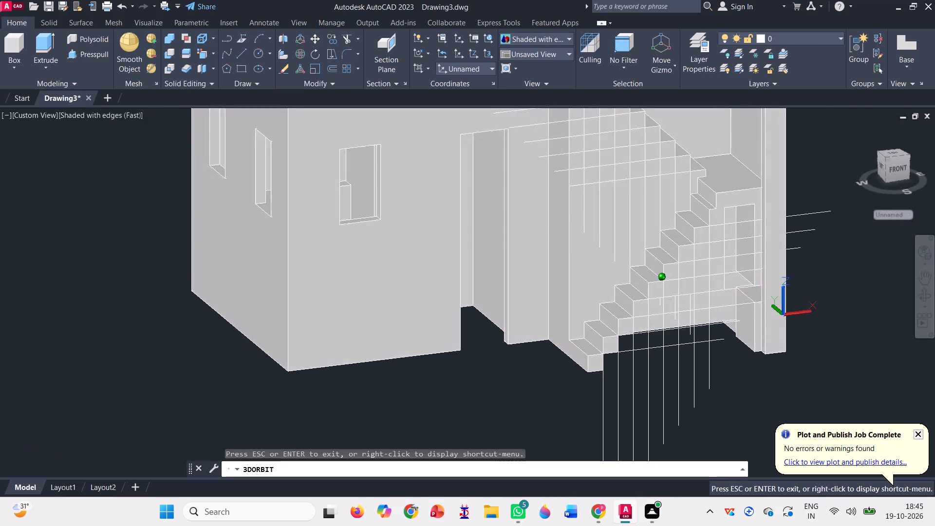
drag(761, 338, 758, 336)
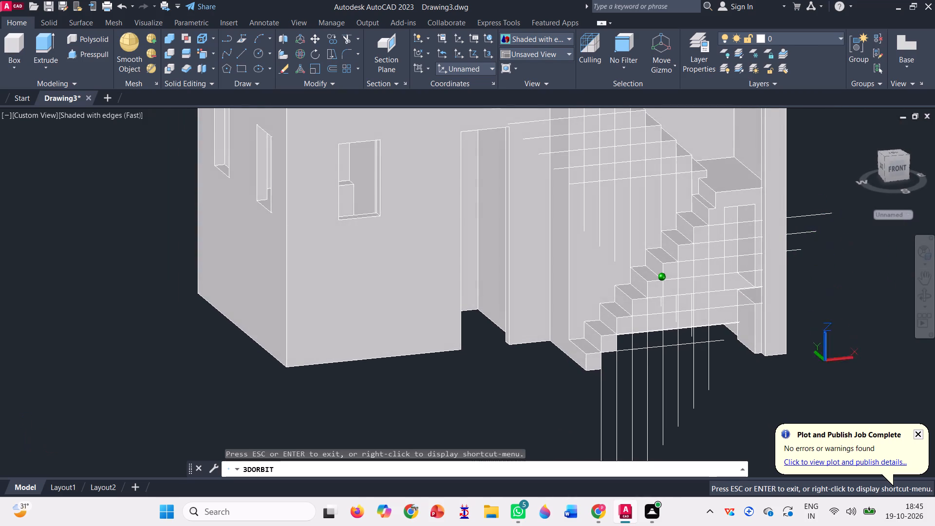
drag(758, 336, 758, 332)
scroll(703, 358, down, 3)
scroll(735, 254, up, 3)
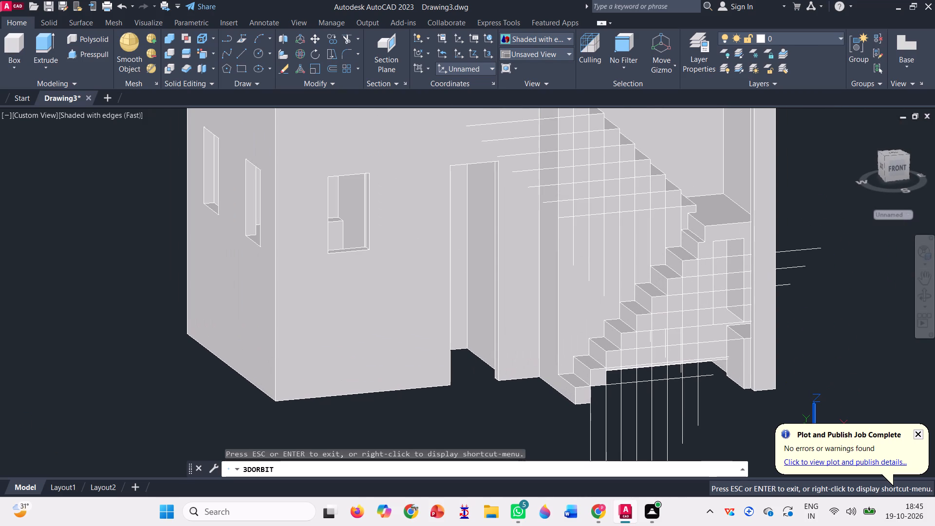
key(Escape)
scroll(743, 274, up, 4)
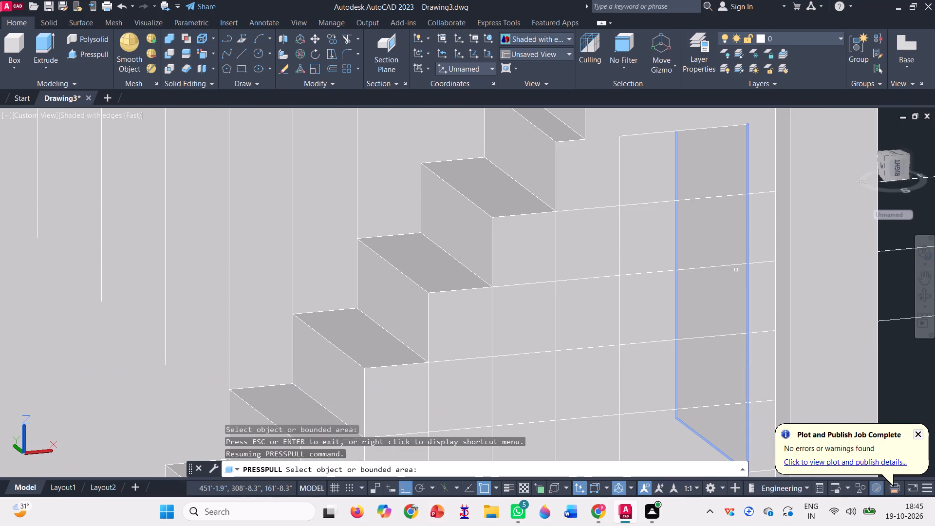
click(731, 267)
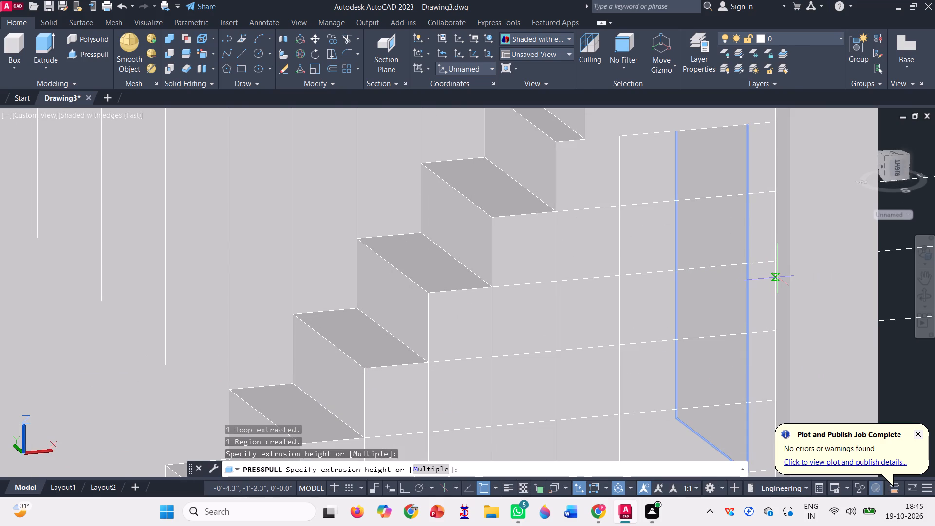
click(777, 277)
Press/pull the leftover block beneath the landing to the end wall, and the small remaining face above it to the adjacent corner.
scroll(740, 239, down, 6)
scroll(737, 254, up, 3)
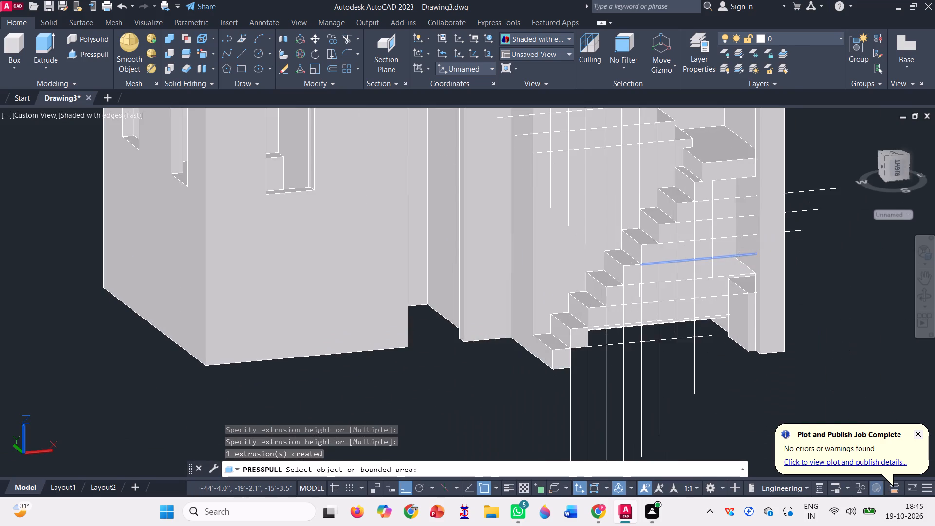
scroll(738, 282, up, 2)
click(729, 331)
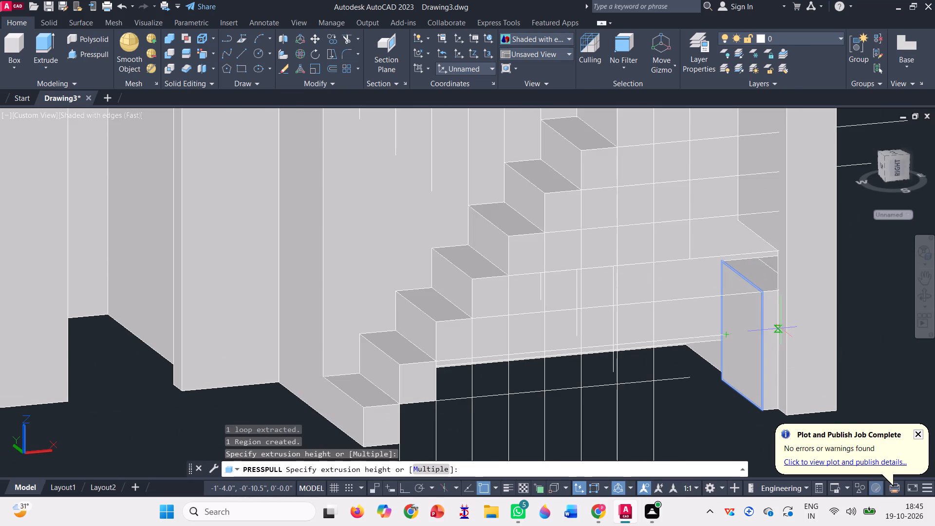
click(780, 328)
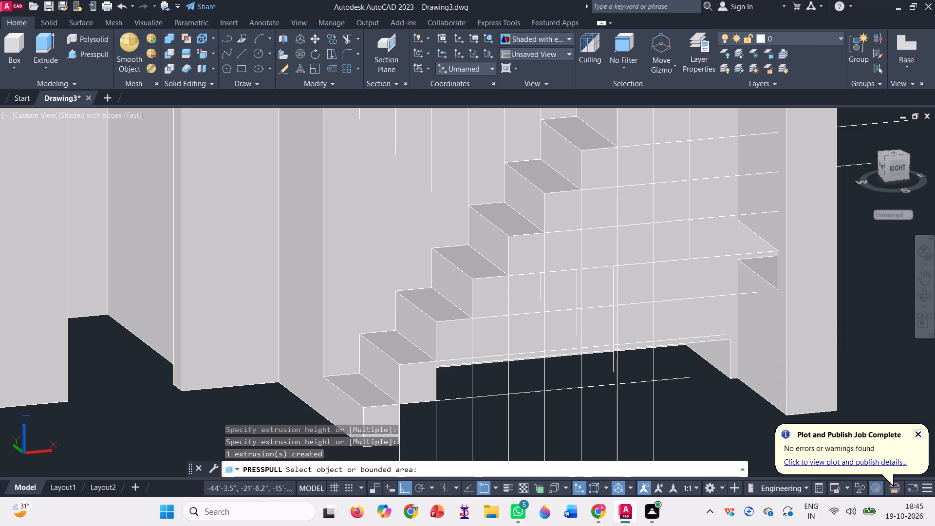
click(765, 263)
click(777, 249)
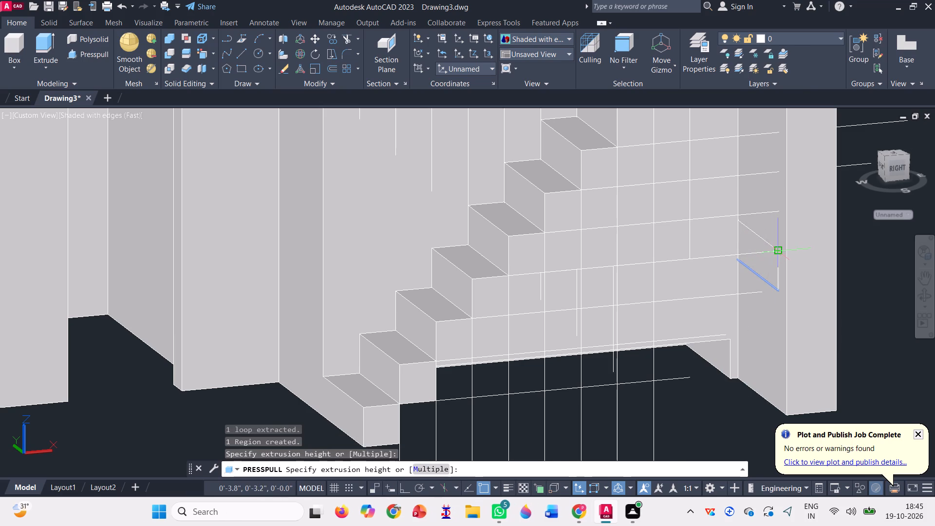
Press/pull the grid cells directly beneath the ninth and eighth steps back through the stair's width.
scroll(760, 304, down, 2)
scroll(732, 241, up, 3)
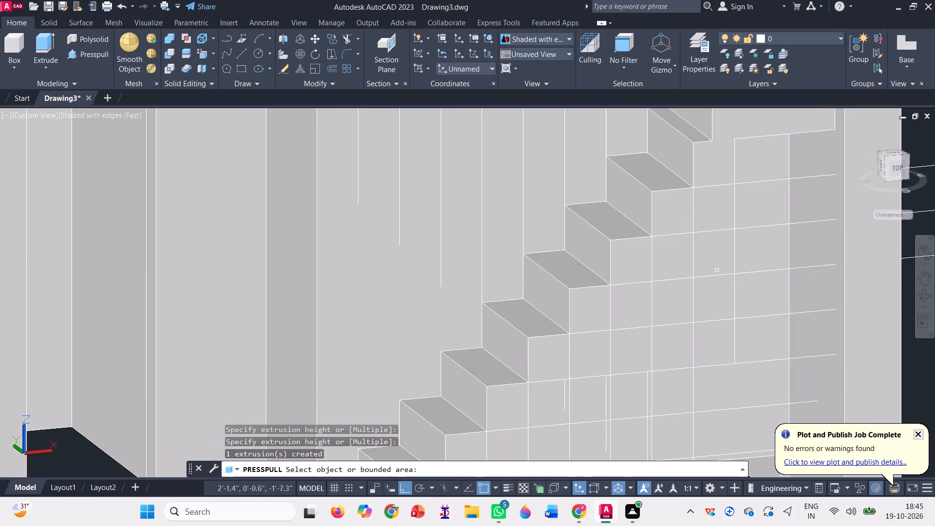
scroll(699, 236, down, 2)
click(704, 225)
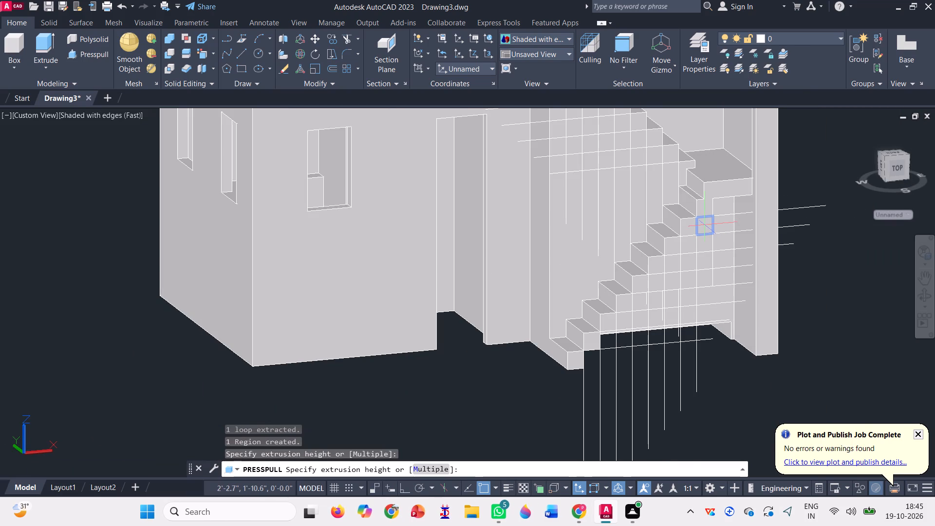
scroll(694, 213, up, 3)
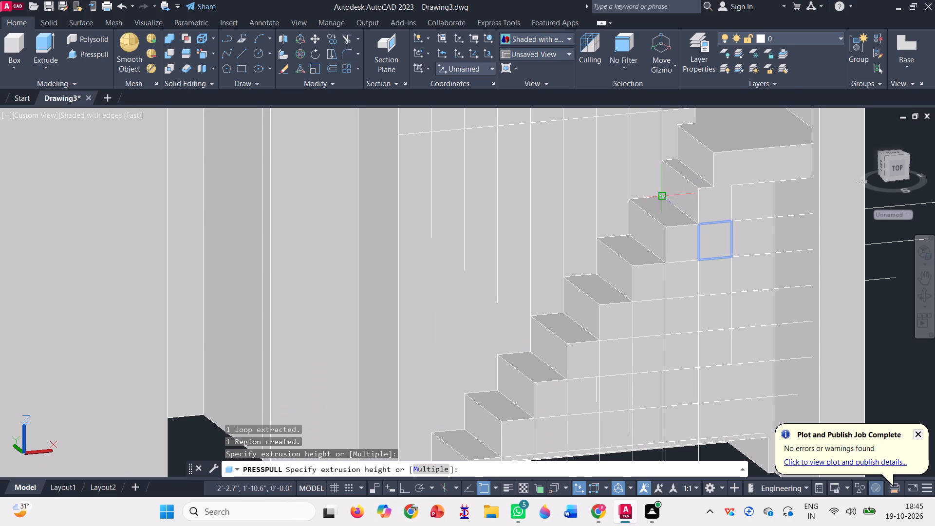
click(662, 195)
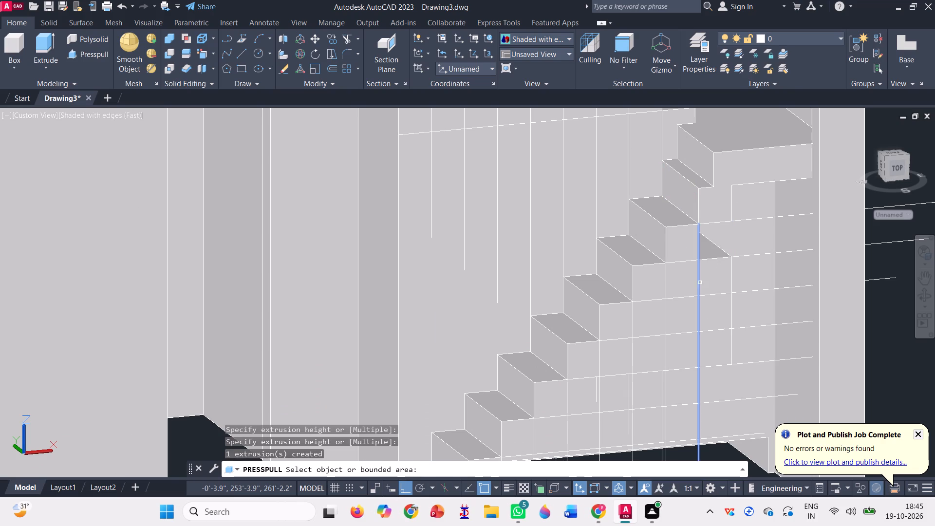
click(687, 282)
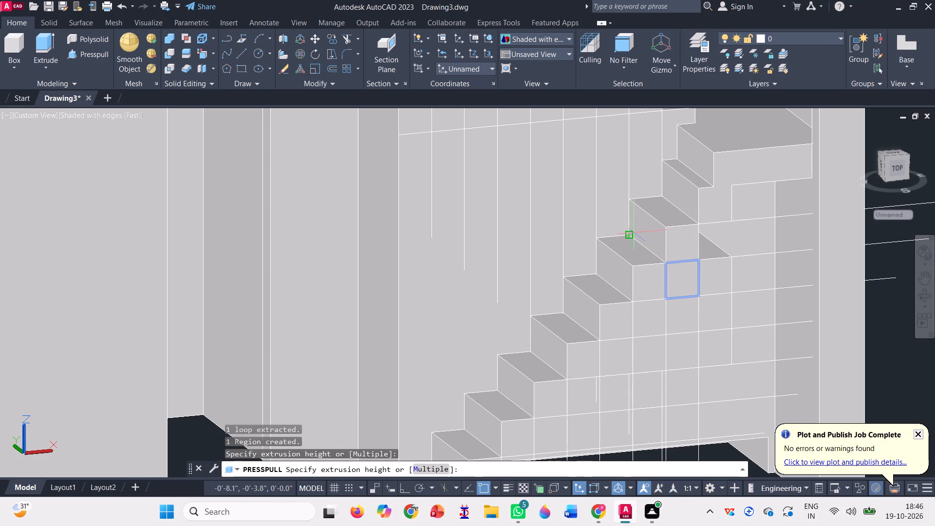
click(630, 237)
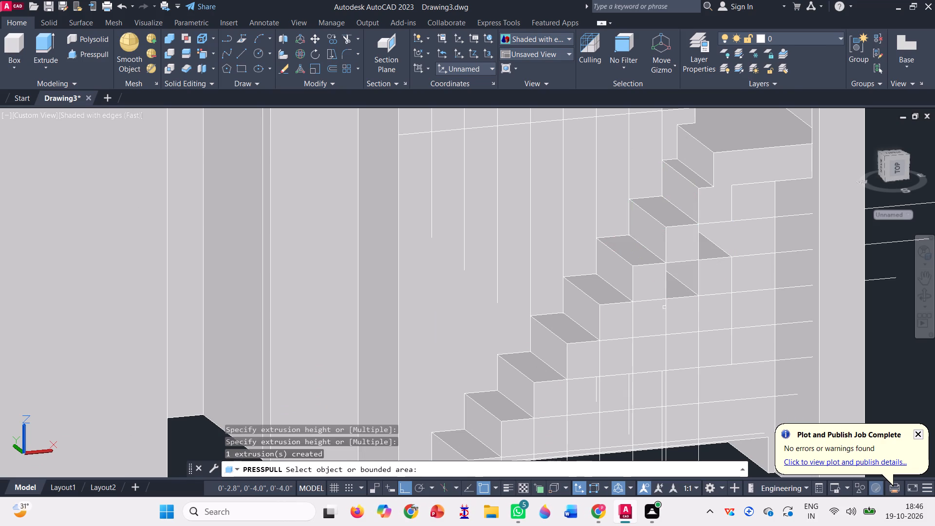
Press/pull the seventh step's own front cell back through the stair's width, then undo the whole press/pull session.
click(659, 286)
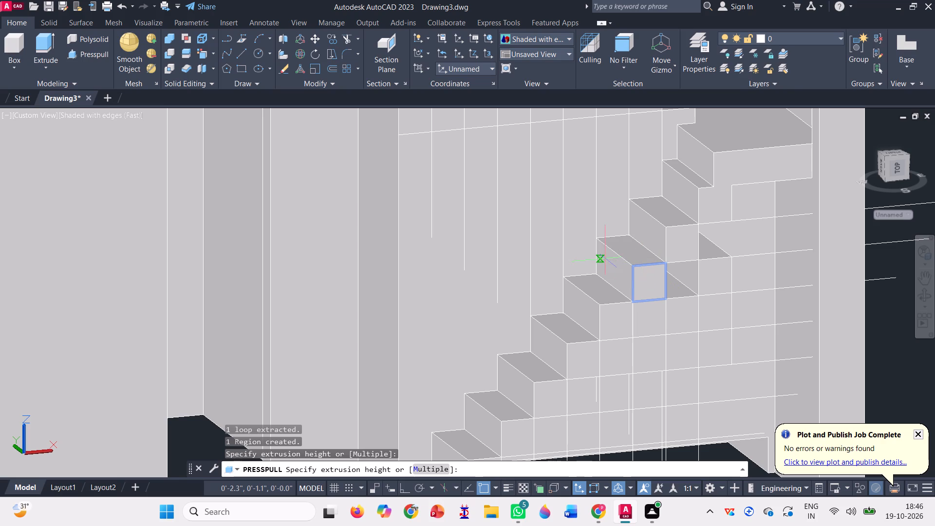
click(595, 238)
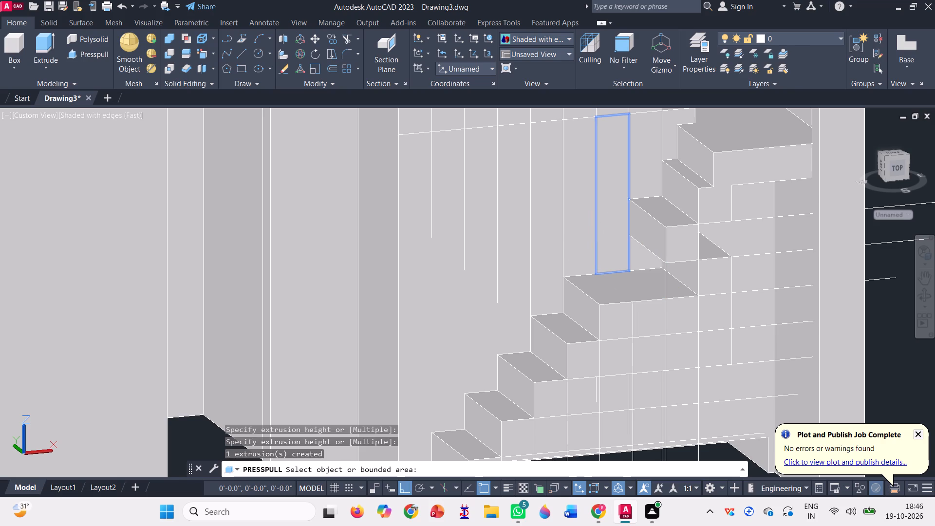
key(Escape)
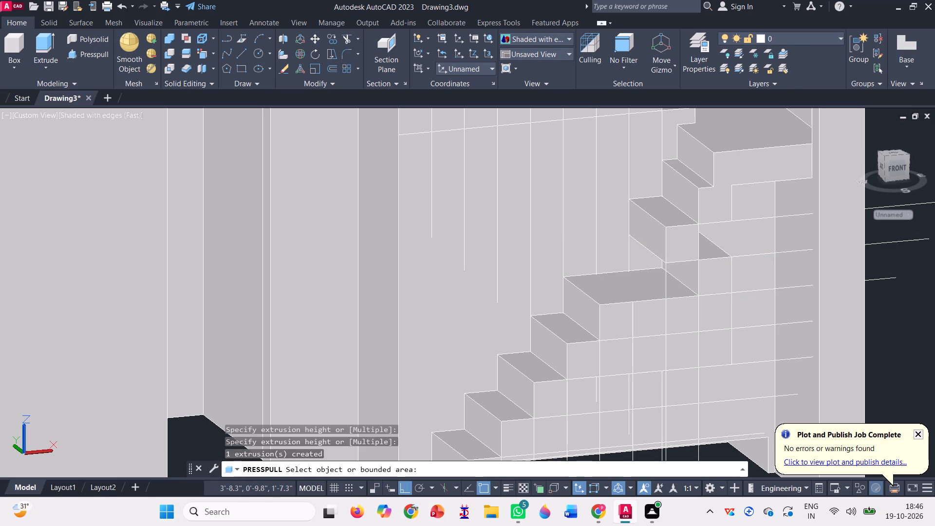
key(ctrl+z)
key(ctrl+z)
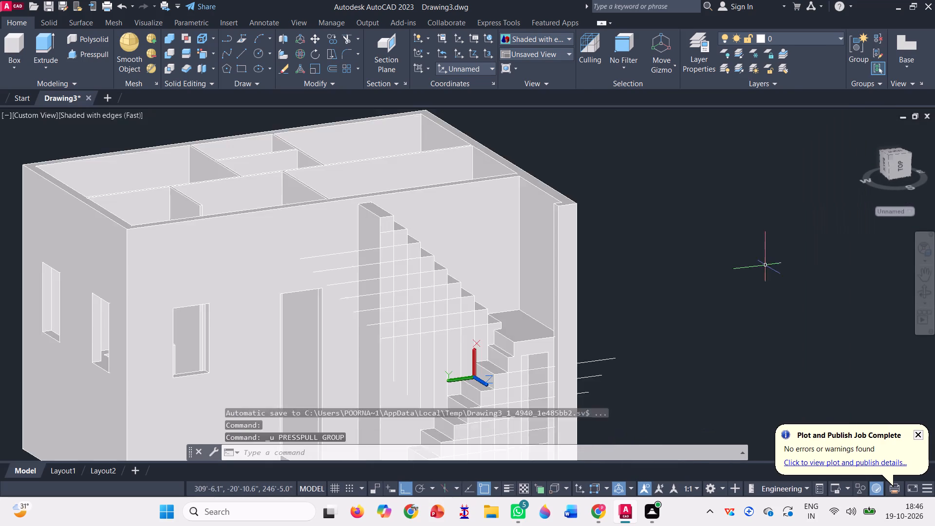
Press/pull the bottom-row grid cell beneath the second step back through the stair's width to the rear wall corner.
scroll(660, 228, down, 2)
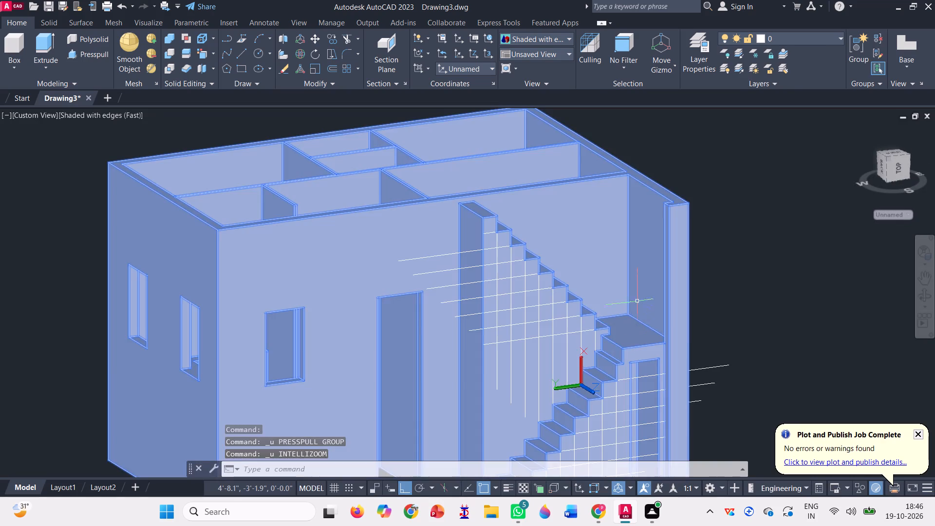
scroll(637, 295, down, 1)
scroll(632, 403, up, 3)
scroll(635, 313, down, 2)
click(102, 55)
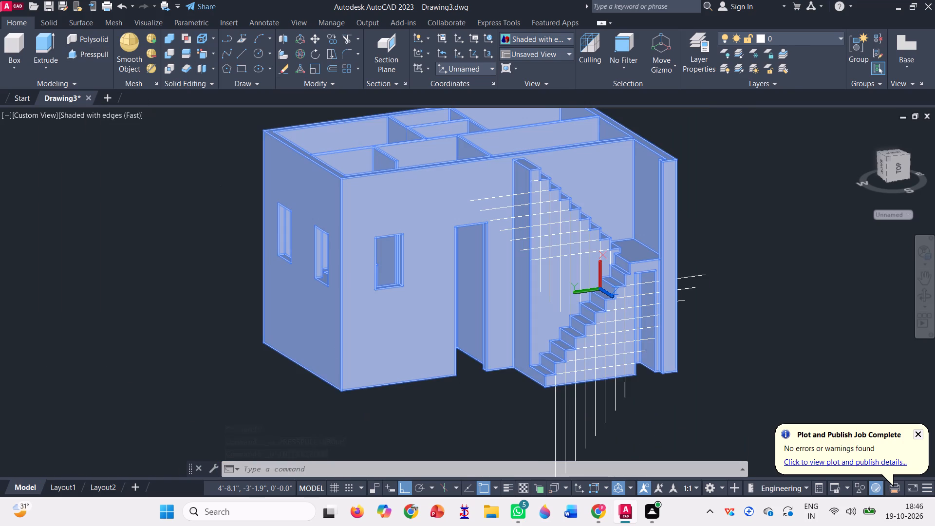
scroll(570, 377, up, 3)
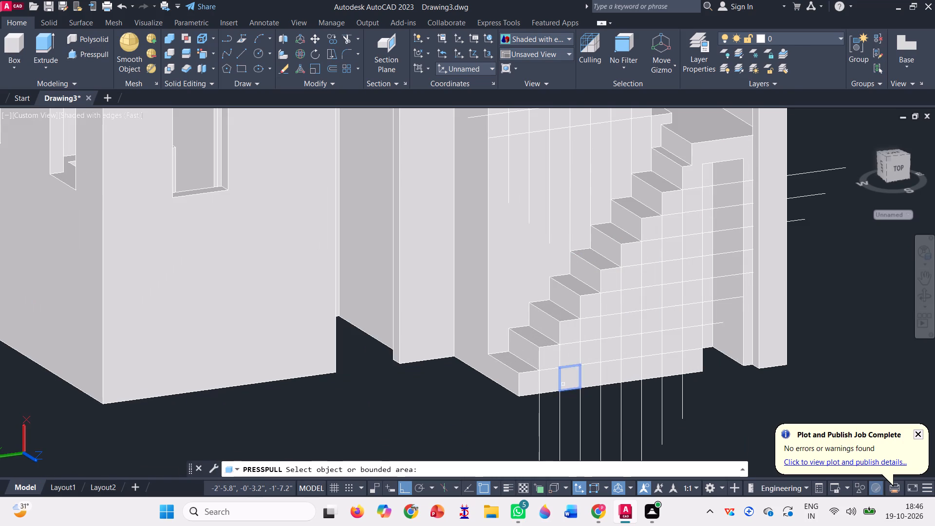
click(554, 389)
scroll(448, 355, up, 2)
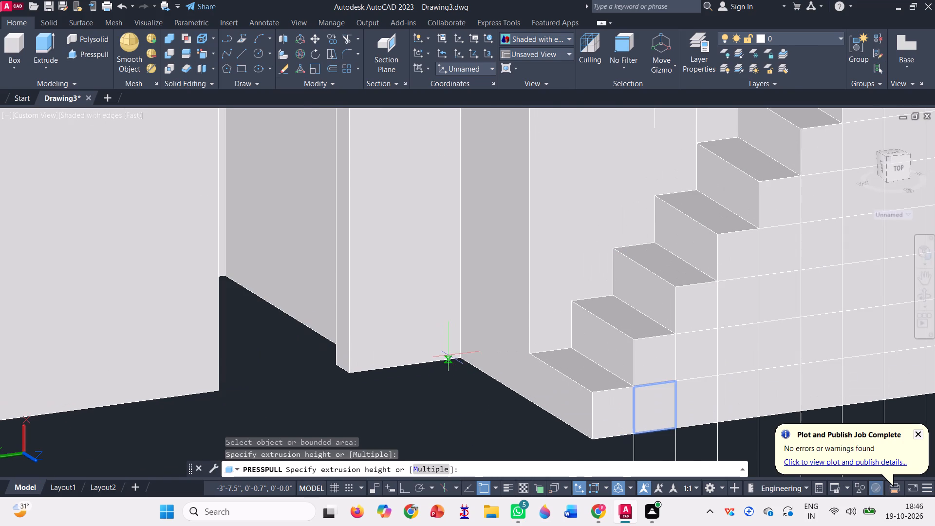
click(461, 360)
scroll(460, 360, up, 1)
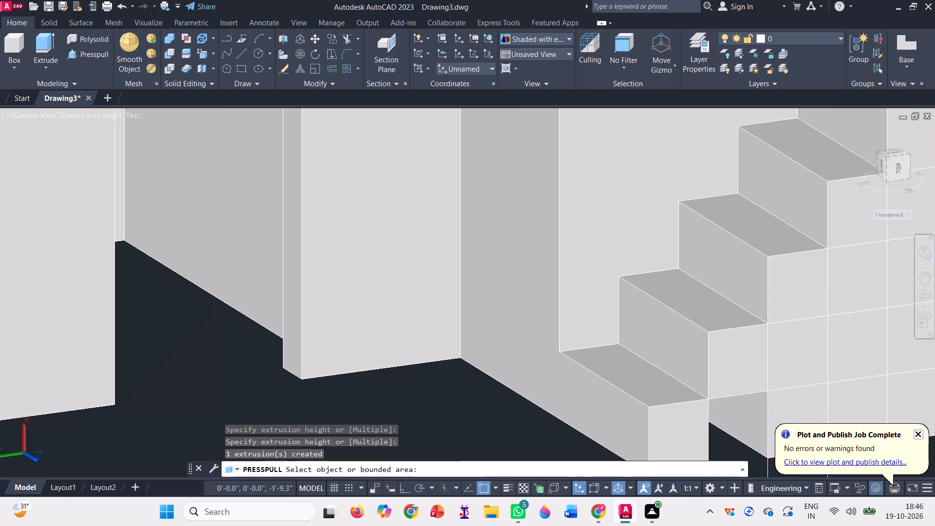
From the opposite viewing side, press/pull the second-row cell beneath the third step back to the rear edge of the landing recess.
scroll(444, 379, down, 2)
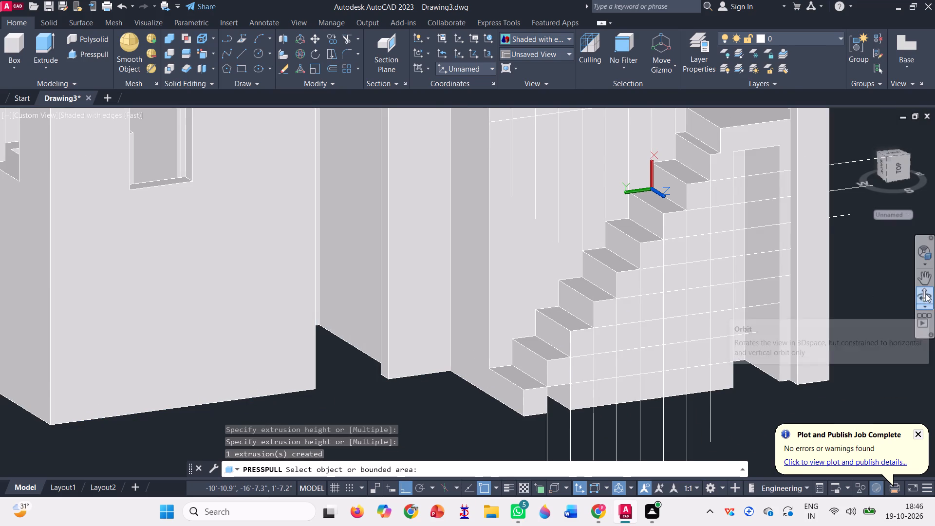
click(926, 294)
drag(860, 359, 749, 369)
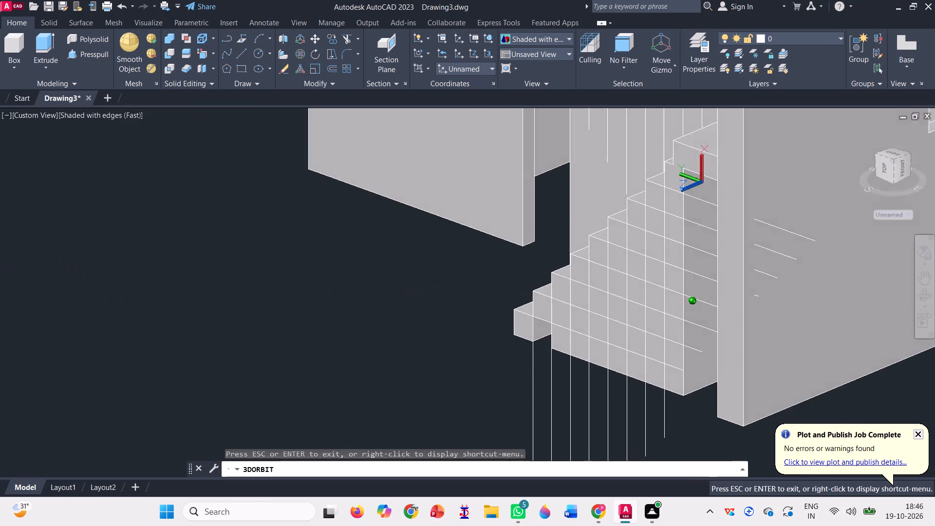
drag(749, 369, 771, 374)
scroll(679, 377, up, 3)
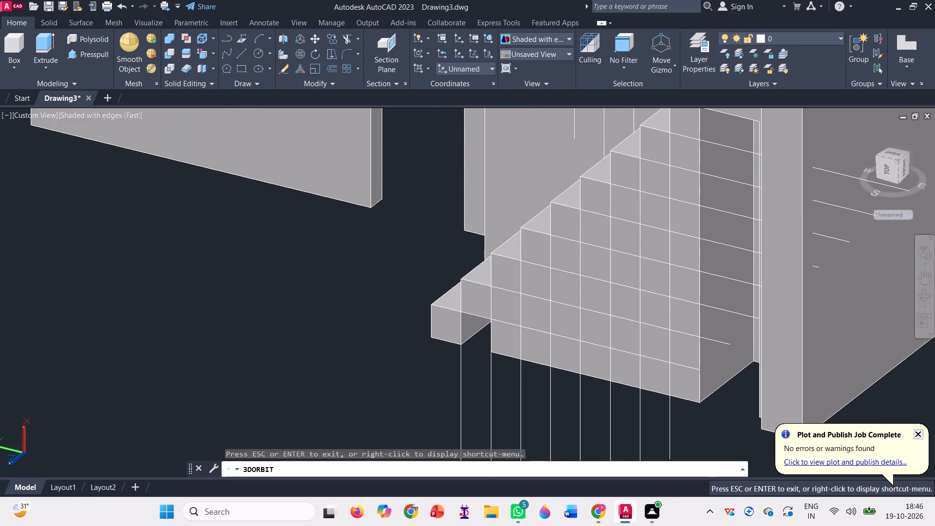
key(Escape)
scroll(690, 408, down, 1)
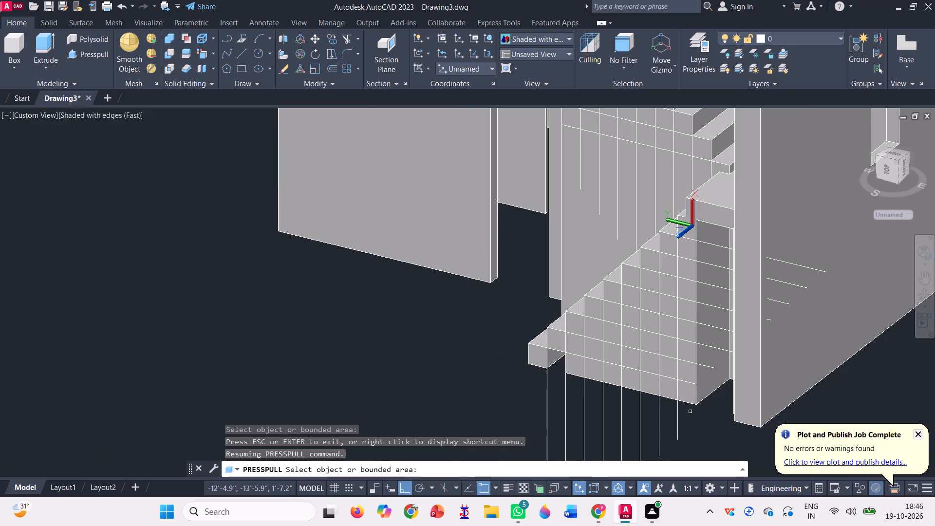
click(579, 346)
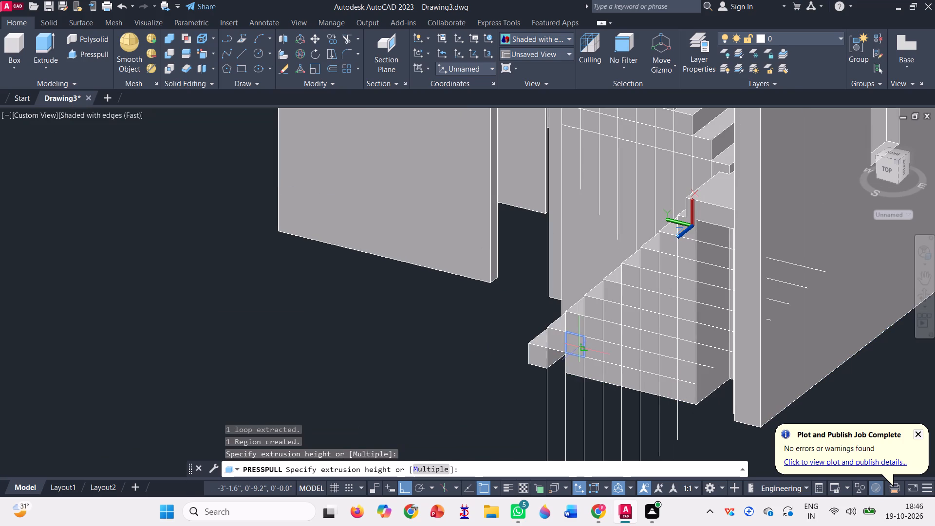
scroll(732, 292, up, 2)
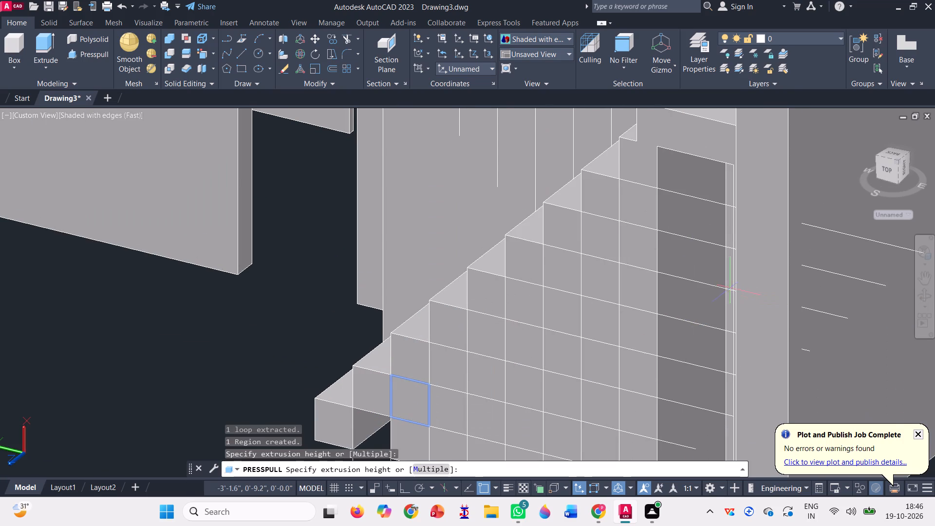
scroll(731, 283, up, 3)
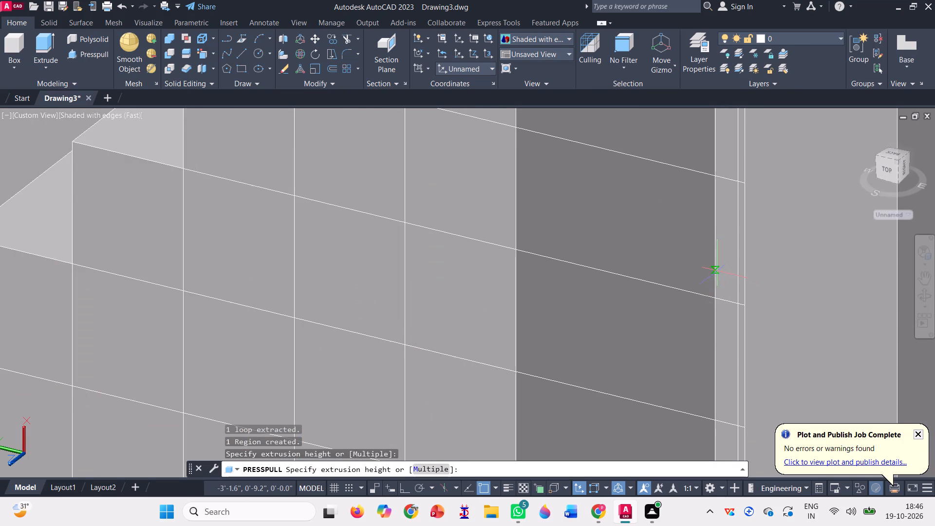
click(714, 269)
Press/pull the grid cells directly beneath the ninth and eighth steps back through the stair's width to the rear wall.
scroll(720, 330, down, 2)
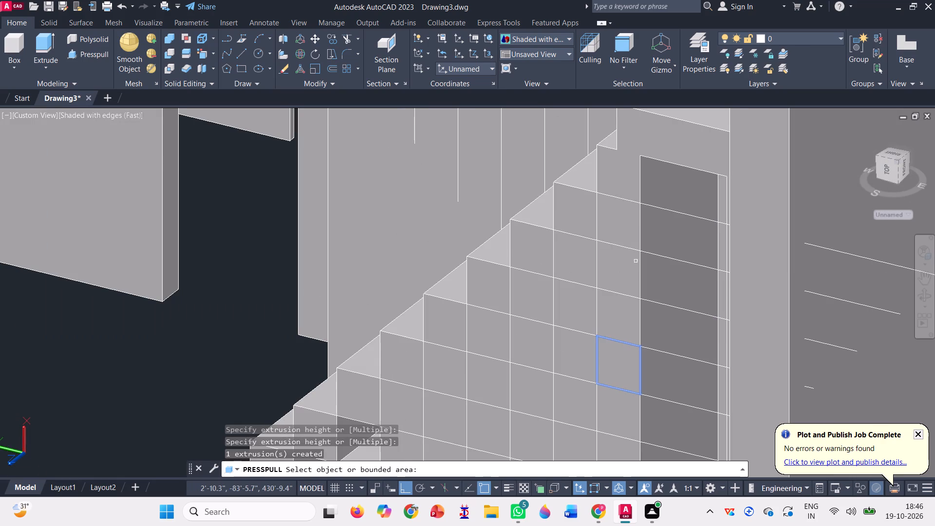
click(628, 228)
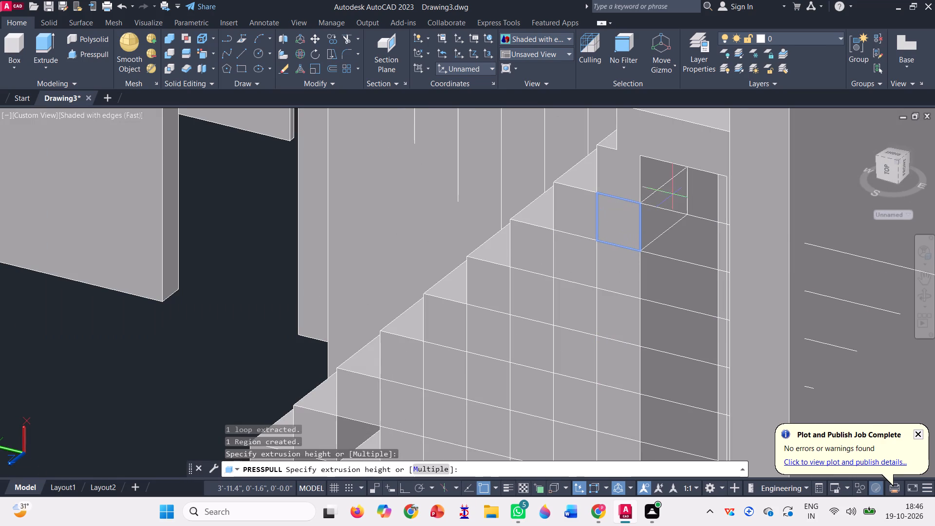
scroll(718, 183, up, 3)
click(717, 180)
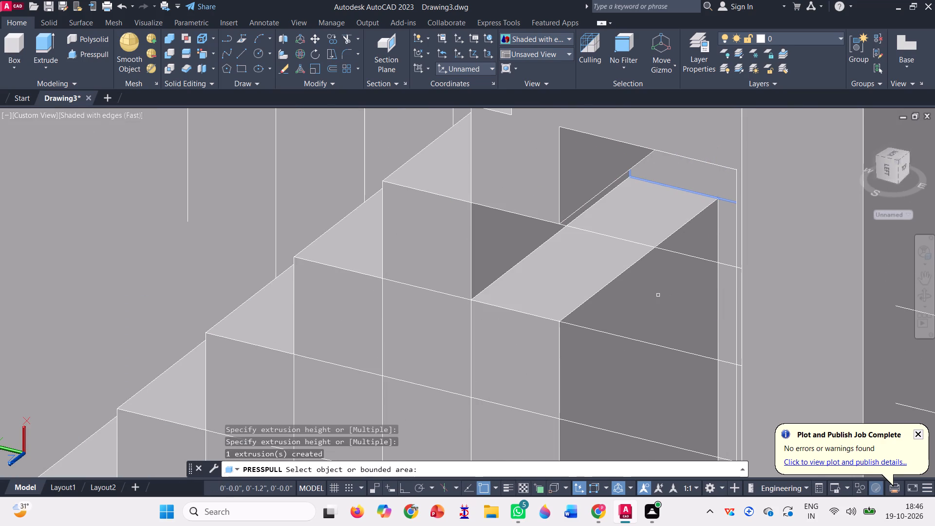
click(445, 329)
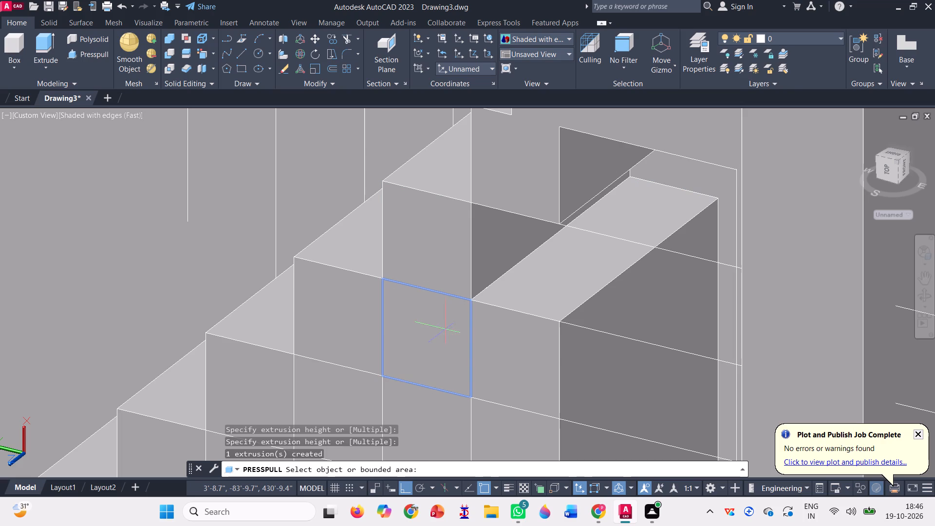
scroll(635, 178, up, 1)
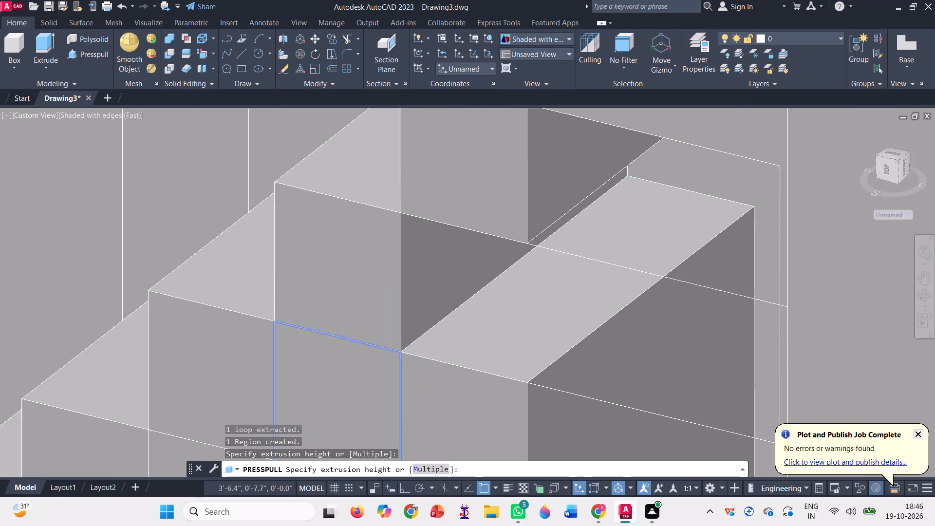
scroll(635, 178, up, 2)
click(622, 172)
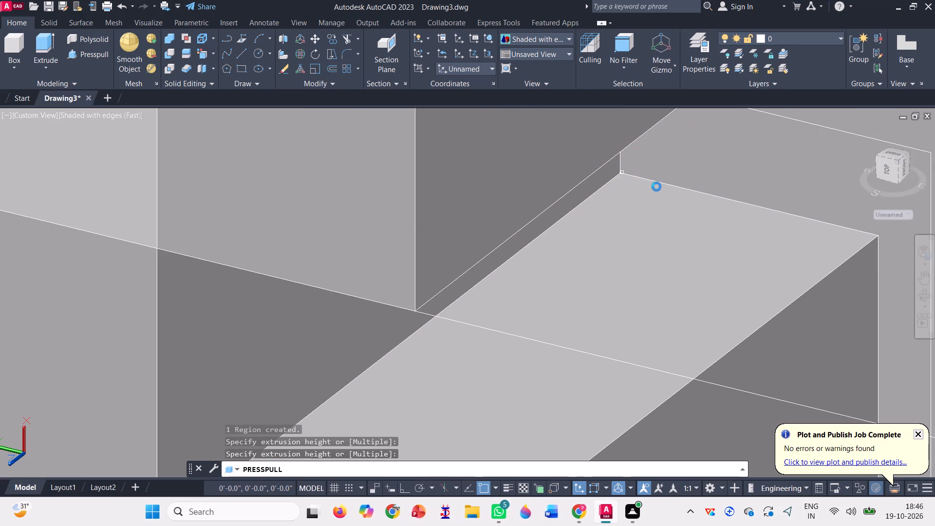
Press/pull the grid cells directly beneath the seventh and sixth steps back to the same rear wall corner.
scroll(661, 167, down, 2)
scroll(588, 238, down, 1)
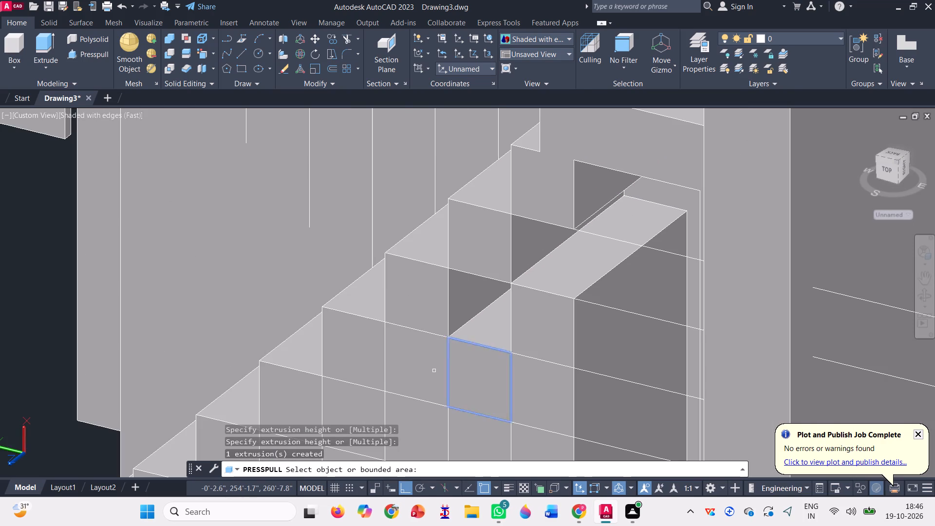
click(424, 373)
scroll(625, 189, up, 2)
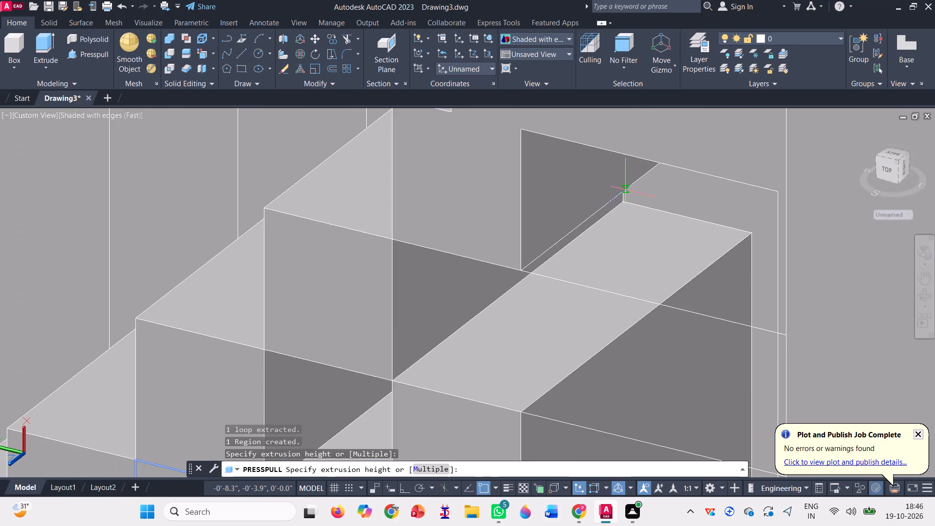
scroll(625, 202, up, 3)
click(625, 202)
scroll(623, 178, down, 2)
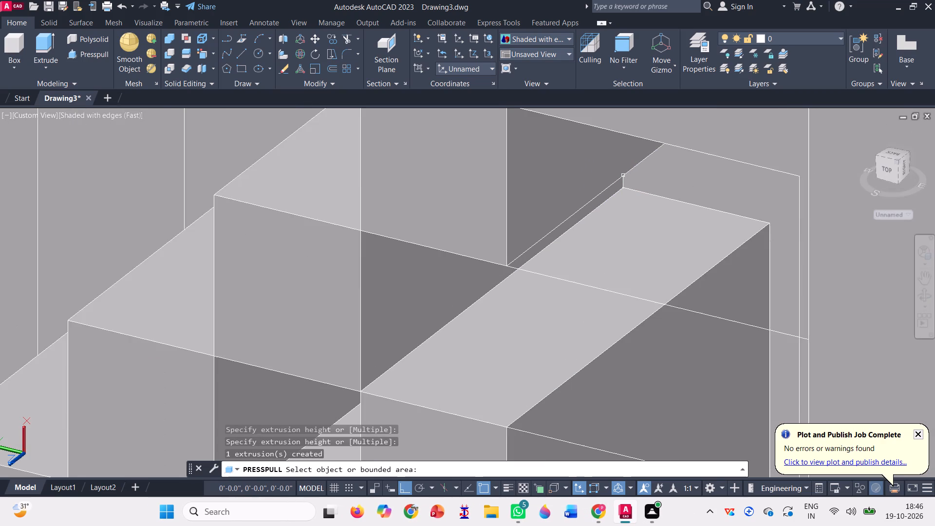
scroll(616, 162, down, 1)
scroll(510, 239, down, 2)
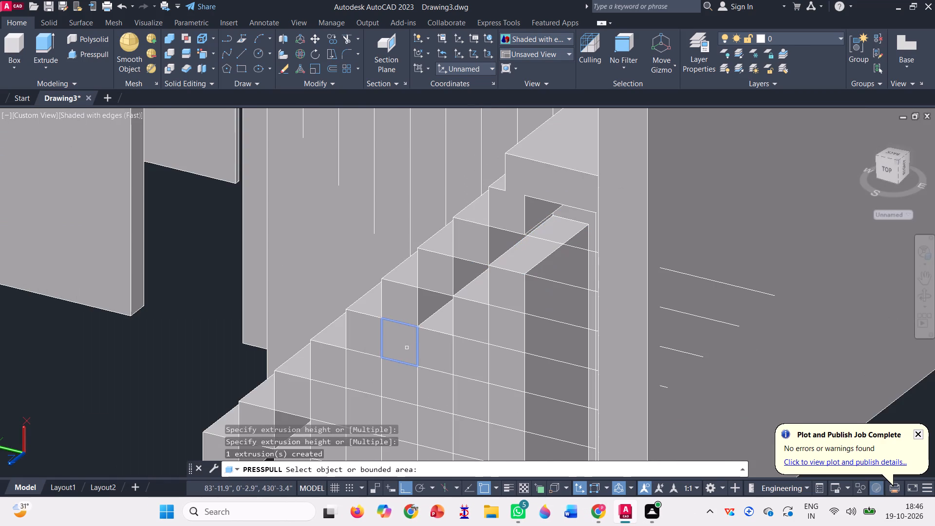
click(407, 347)
scroll(573, 220, up, 3)
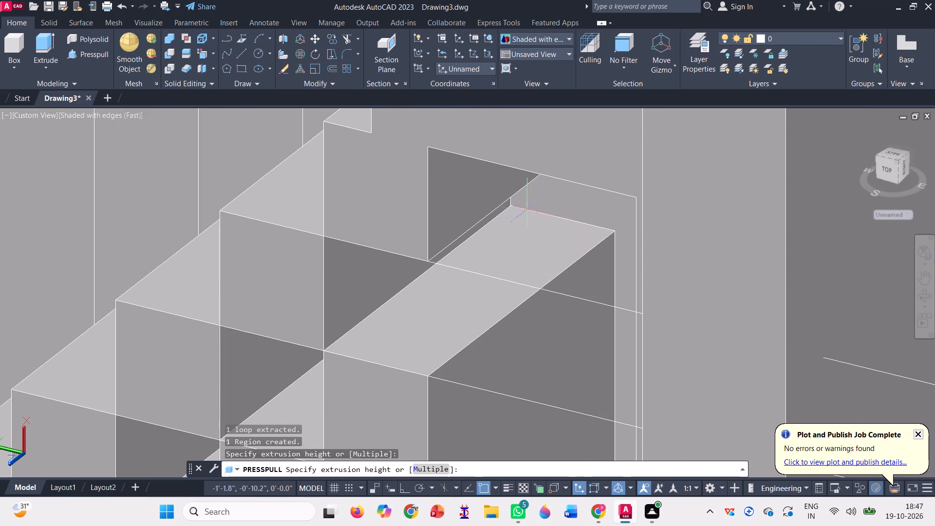
click(512, 205)
scroll(598, 172, down, 2)
scroll(561, 185, down, 1)
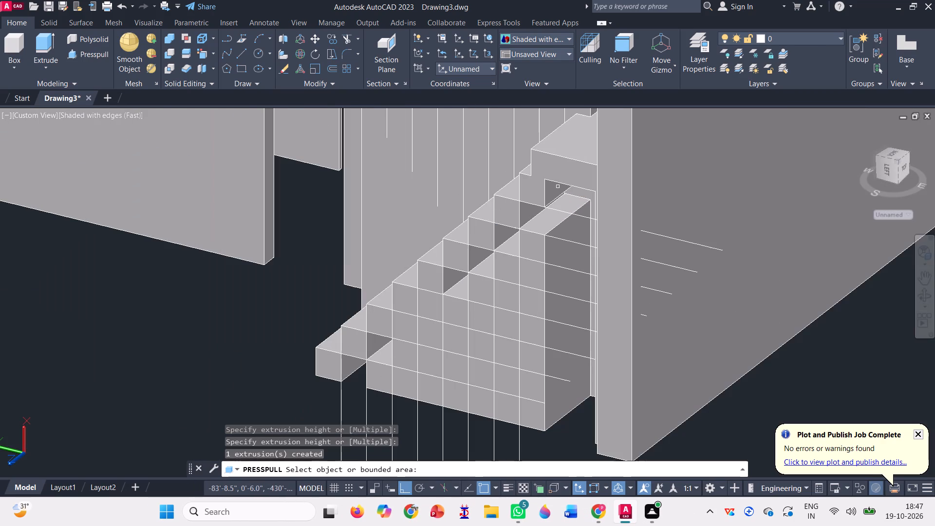
Press/pull the grid cells directly beneath the fifth and fourth steps back through the stair's width to the rear wall corner.
click(430, 305)
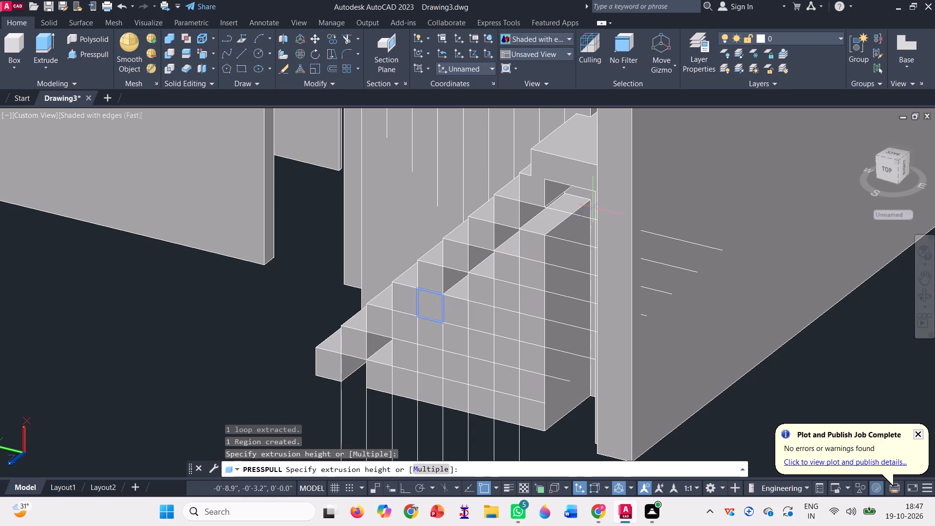
scroll(580, 197, up, 6)
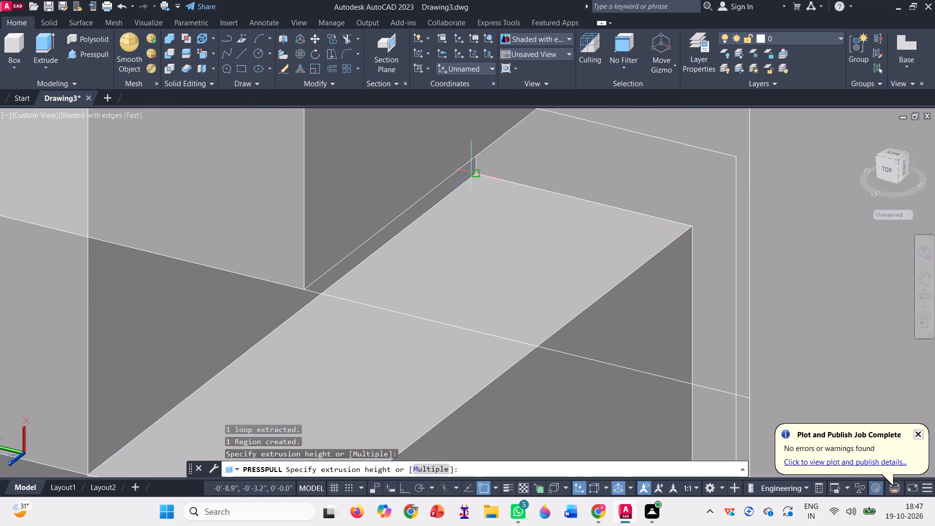
click(474, 171)
scroll(505, 159, down, 6)
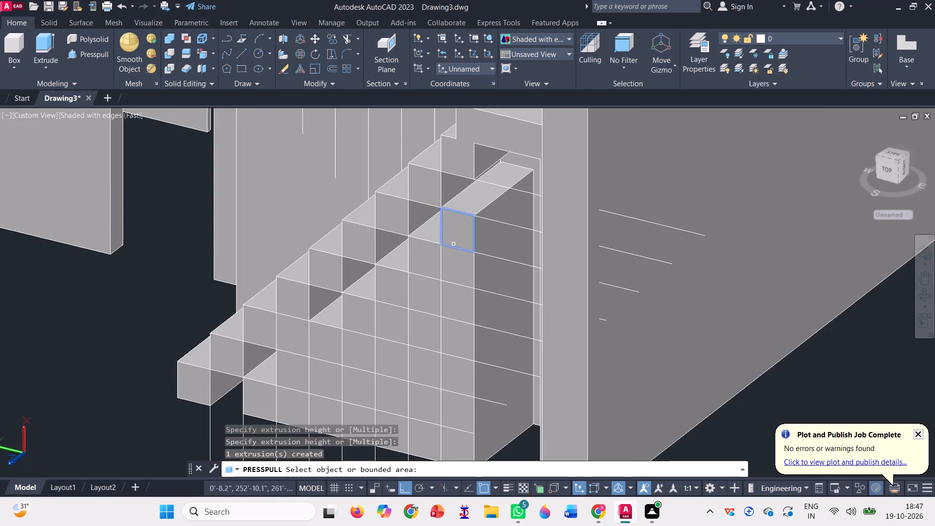
scroll(459, 237, down, 1)
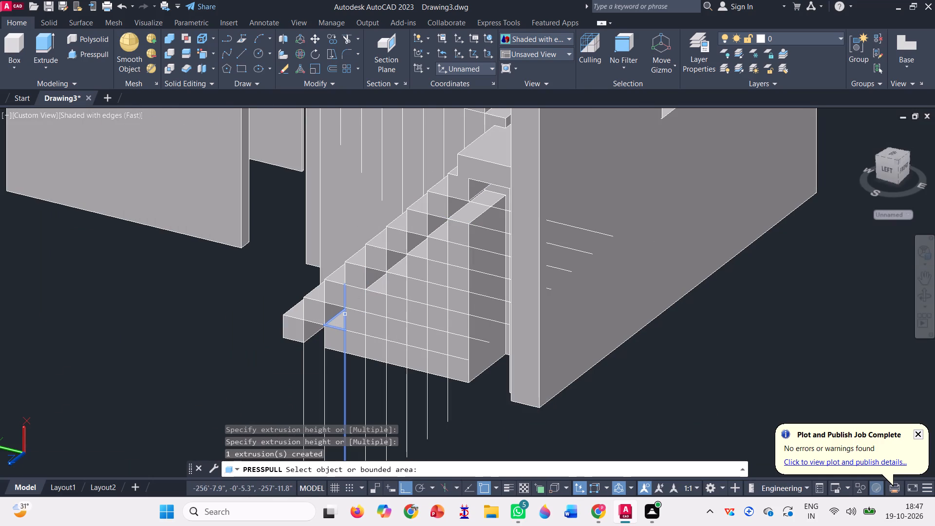
click(354, 305)
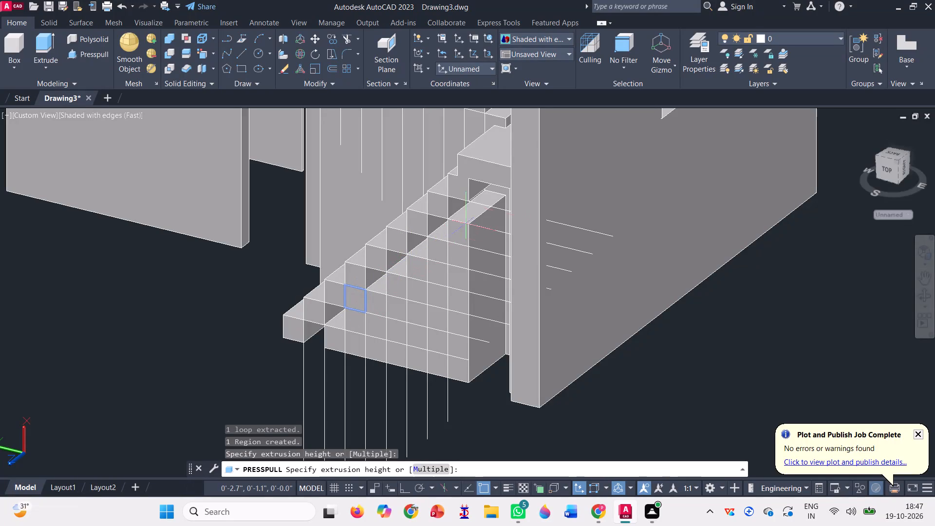
scroll(503, 210, up, 3)
scroll(483, 156, up, 2)
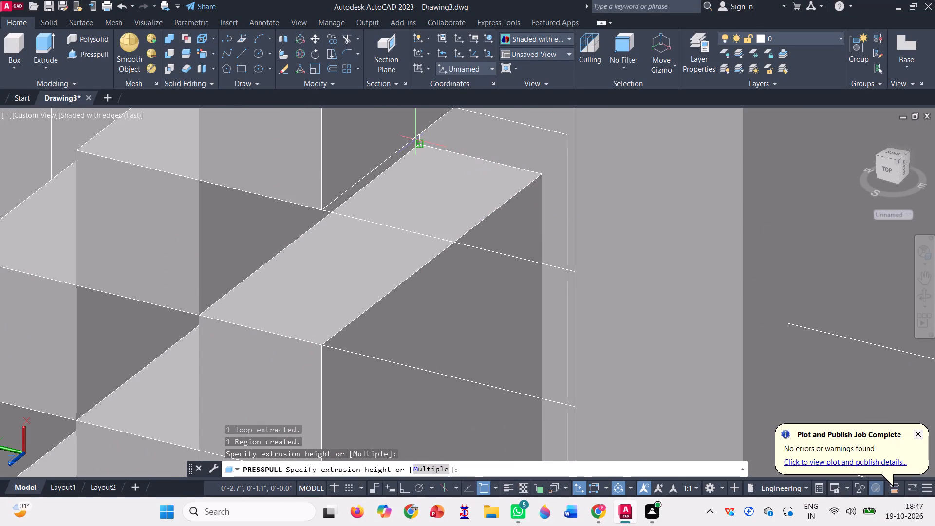
click(417, 142)
scroll(418, 144, down, 2)
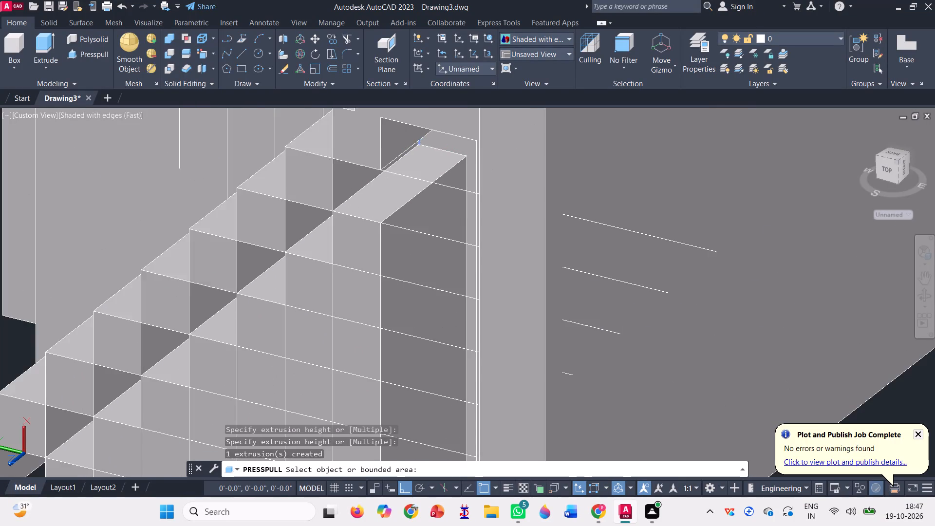
scroll(418, 144, down, 2)
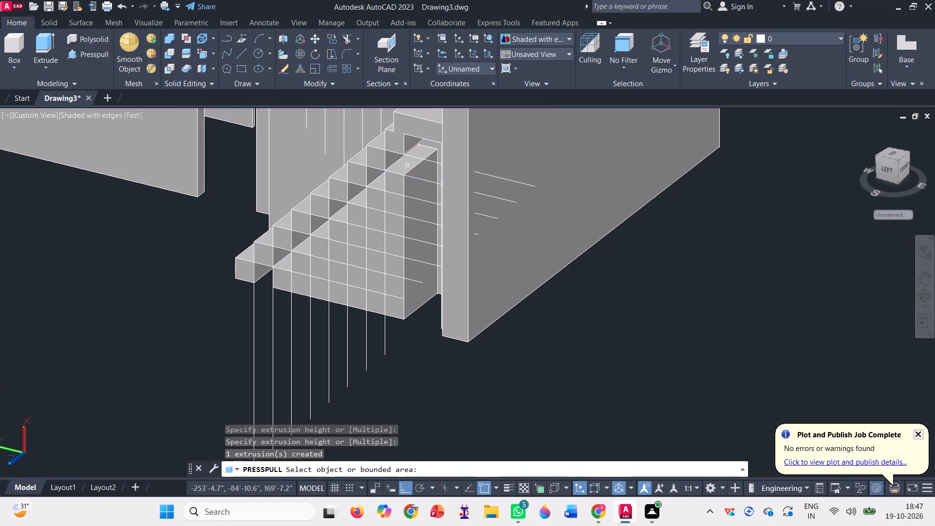
Press/pull the top faces of the three tallest remaining infill columns down past the base to remove them.
click(407, 165)
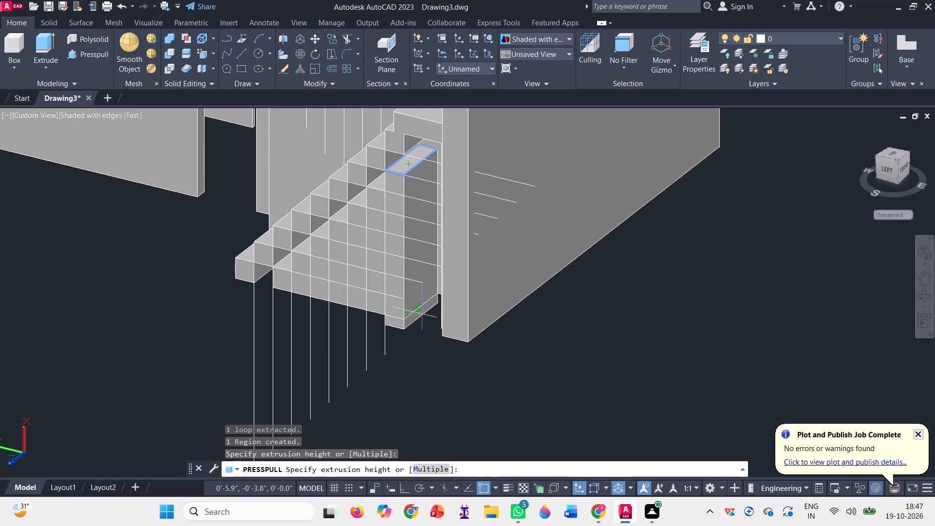
click(422, 314)
scroll(397, 183, up, 3)
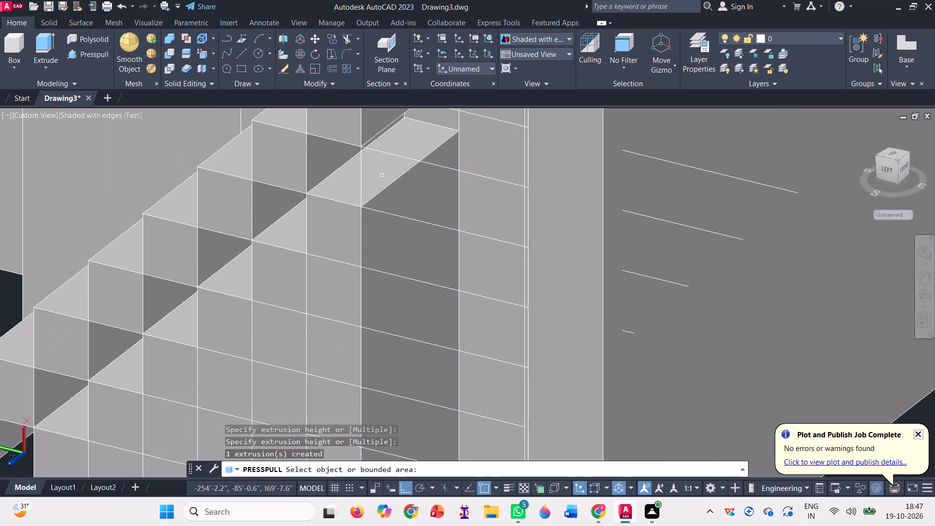
click(382, 175)
scroll(389, 161, down, 2)
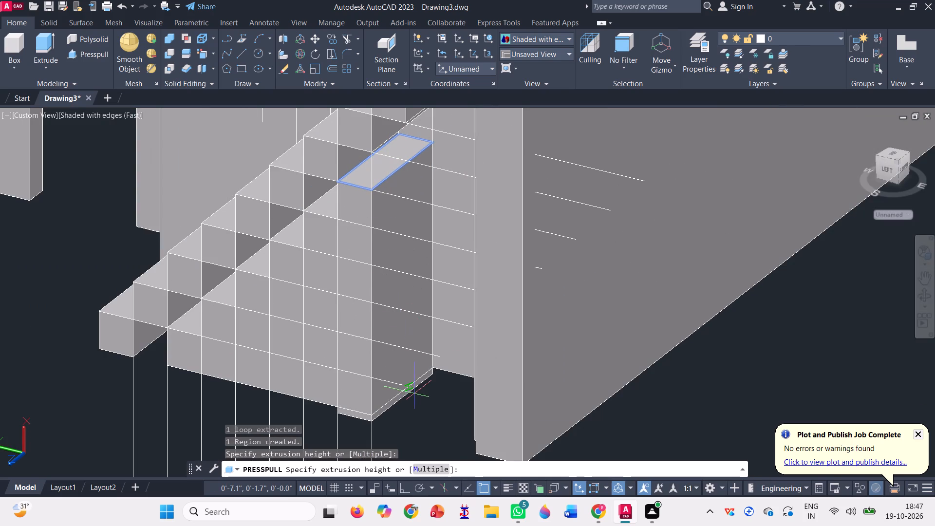
click(414, 393)
click(327, 206)
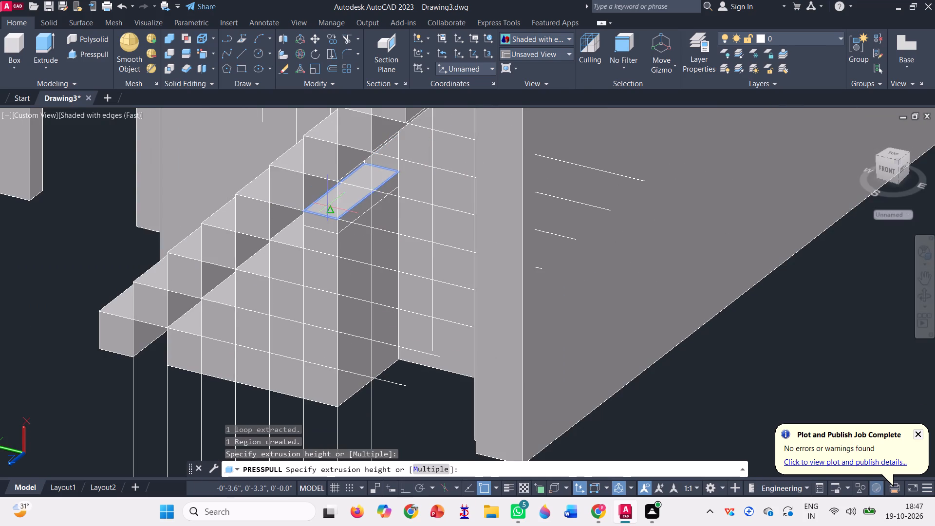
scroll(327, 206, down, 2)
click(344, 298)
Press/pull the top faces of the next two infill columns beneath the lower flight down past the base.
scroll(315, 207, up, 3)
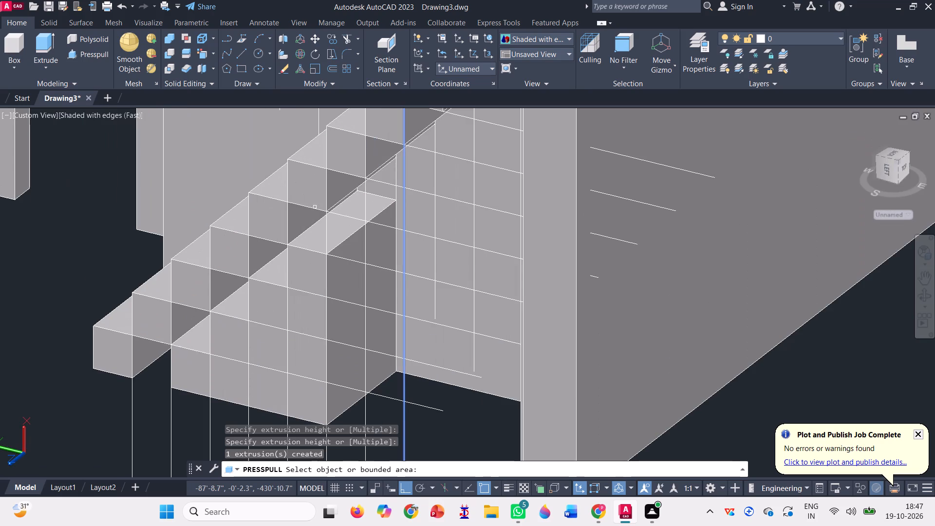
click(310, 234)
scroll(337, 218, down, 2)
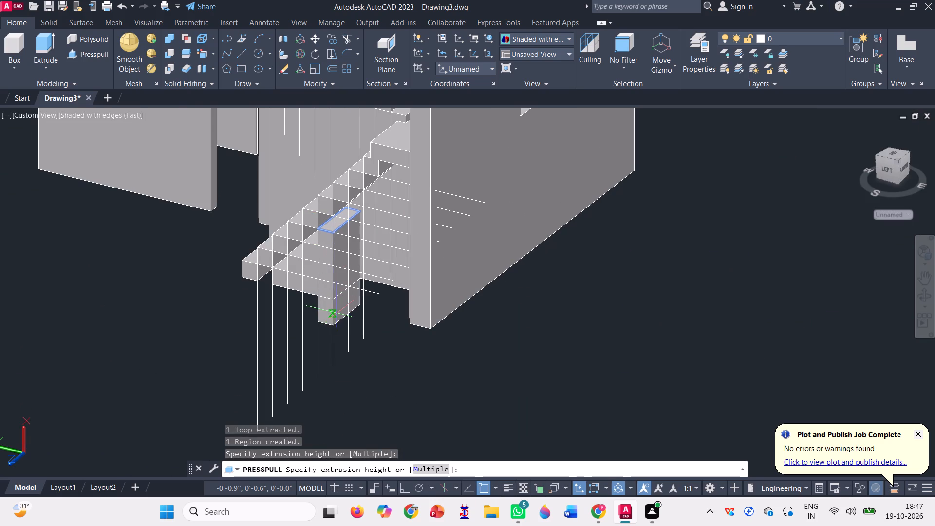
click(339, 318)
scroll(318, 226, up, 3)
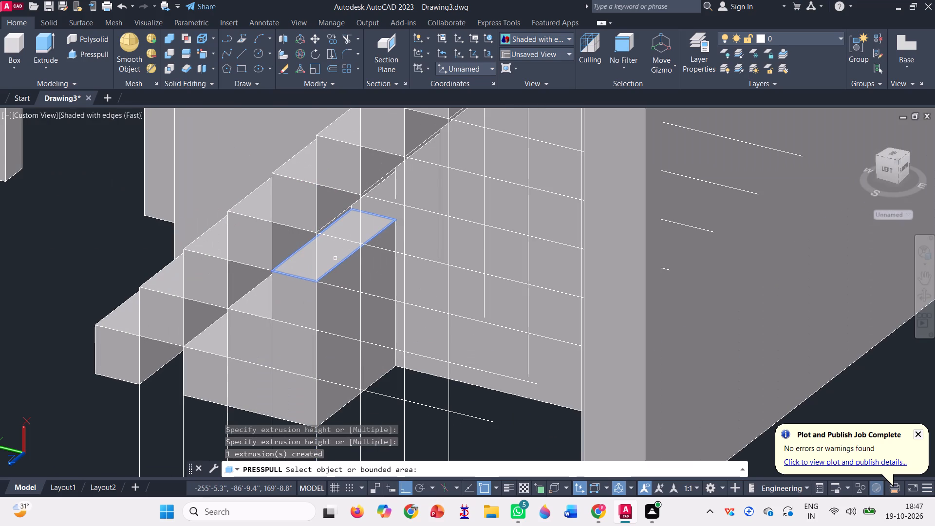
click(335, 258)
scroll(324, 236, down, 2)
click(345, 331)
Remove the last two short infill columns near the bottom steps by press/pulling their top faces down past the base.
scroll(290, 237, up, 1)
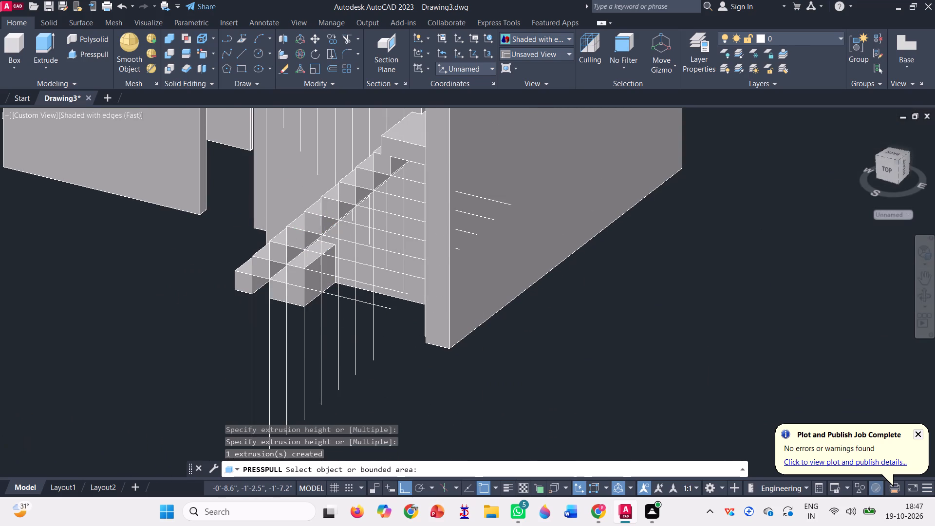
scroll(290, 237, up, 2)
click(314, 313)
scroll(320, 279, down, 2)
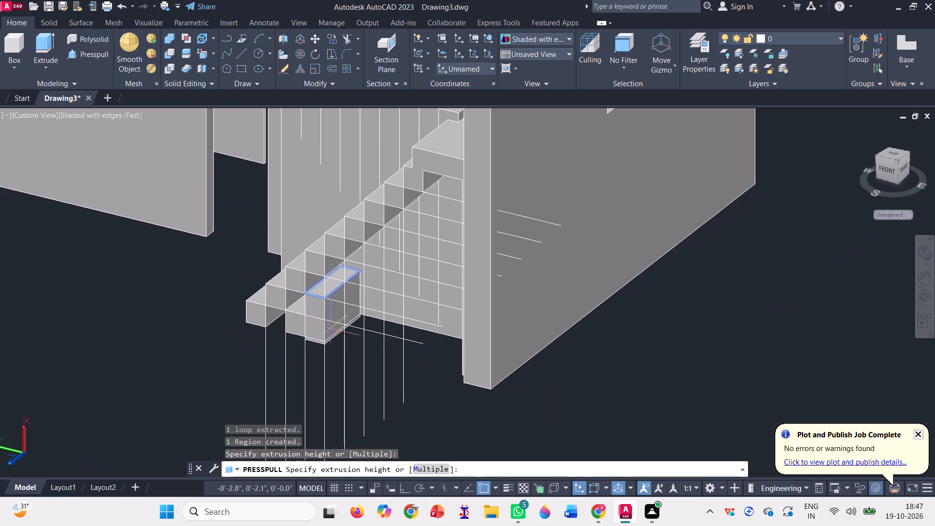
click(335, 347)
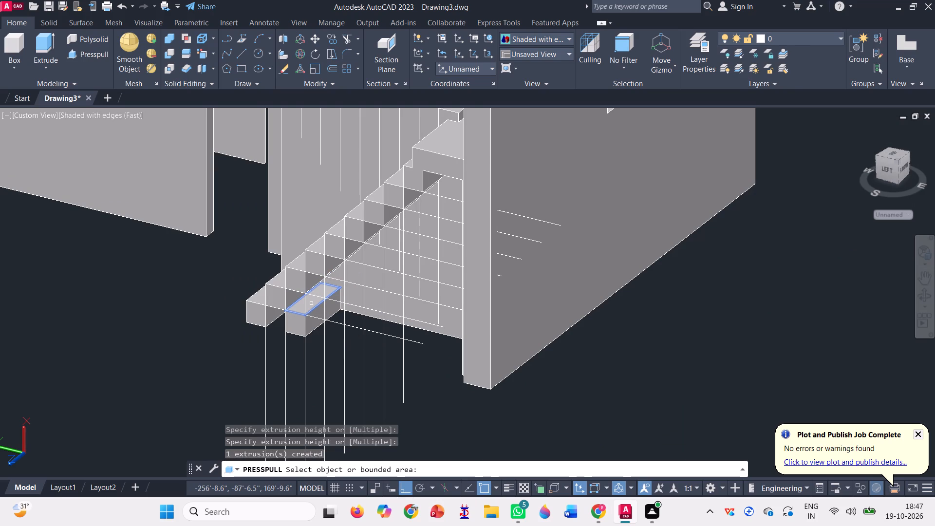
click(311, 304)
click(310, 342)
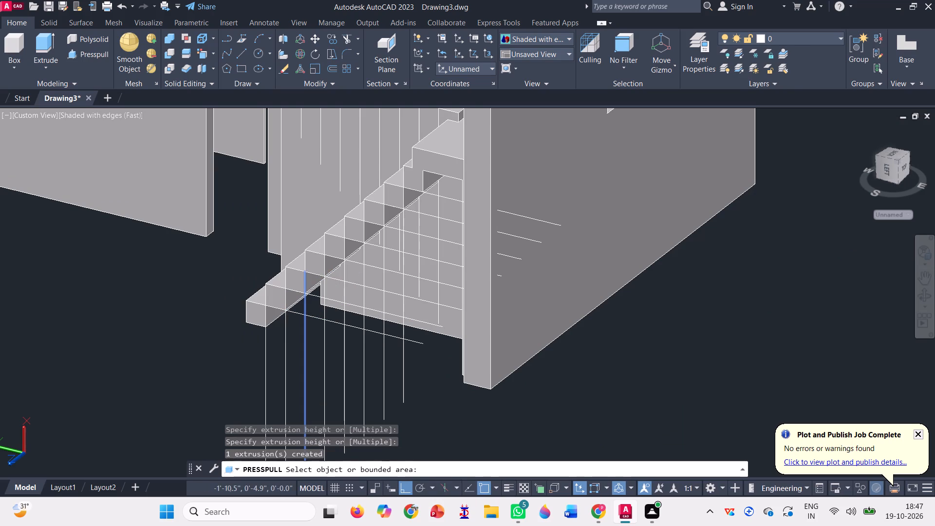
key(Escape)
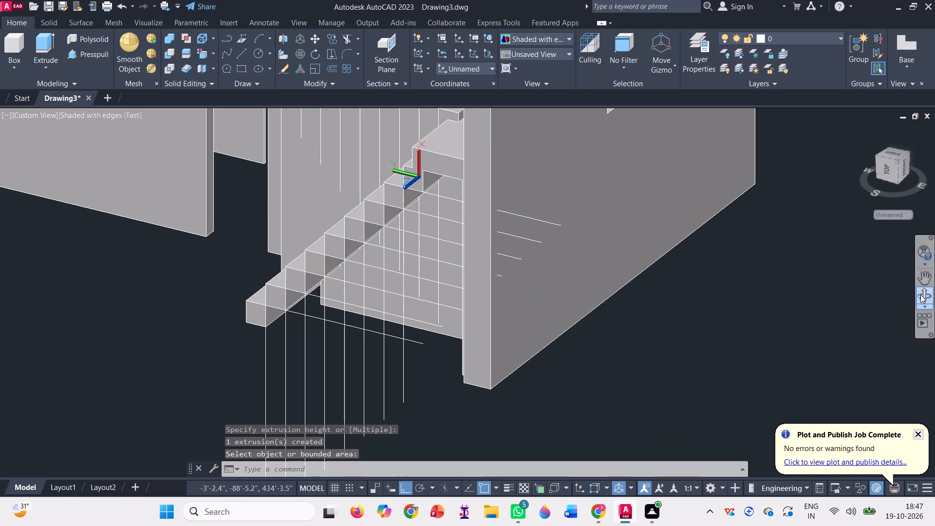
From the opposite viewing side, press/pull the grid cell beneath the upper flight's third step above the landing back to the wall edge.
click(920, 295)
drag(711, 341, 805, 317)
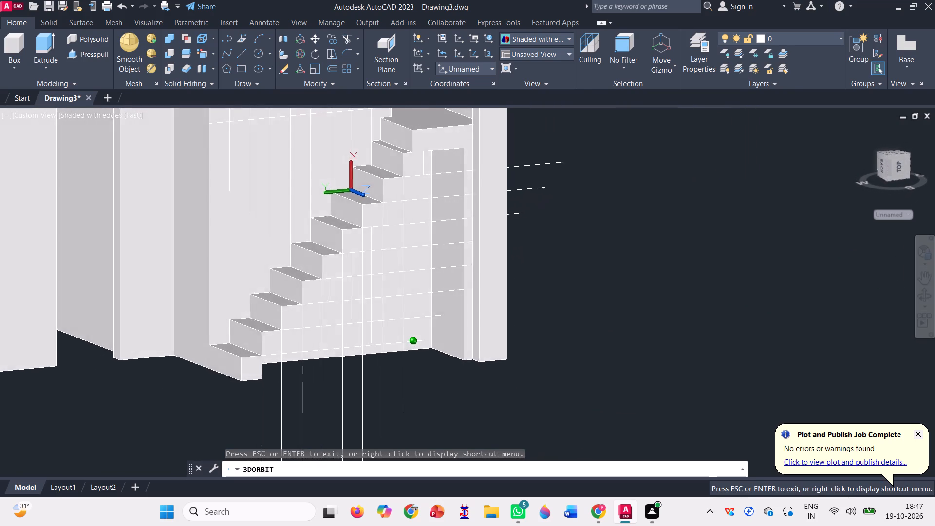
drag(805, 317, 806, 351)
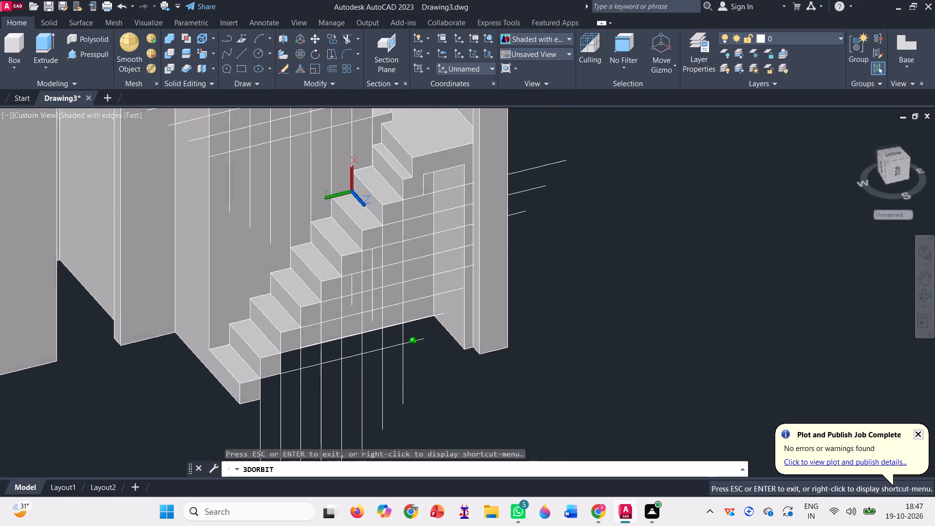
drag(806, 351, 827, 350)
scroll(549, 229, down, 13)
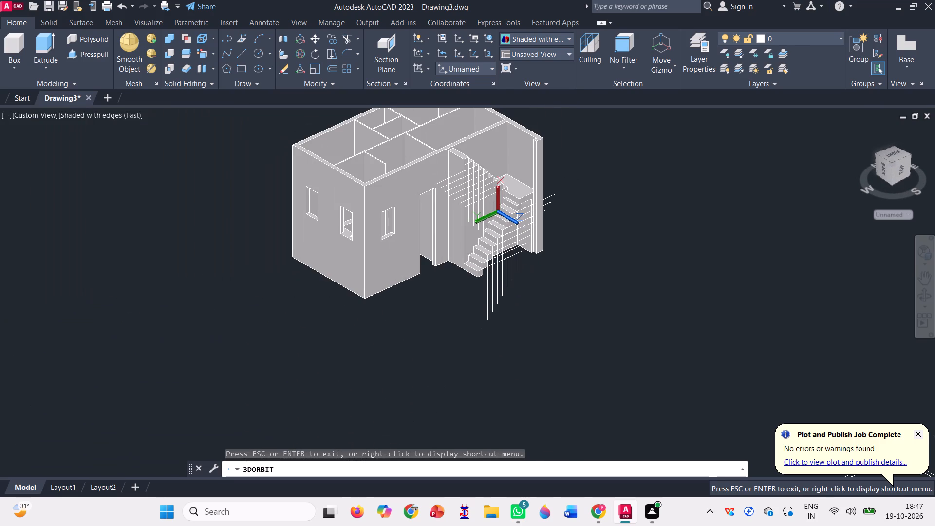
scroll(583, 279, down, 1)
scroll(508, 102, up, 5)
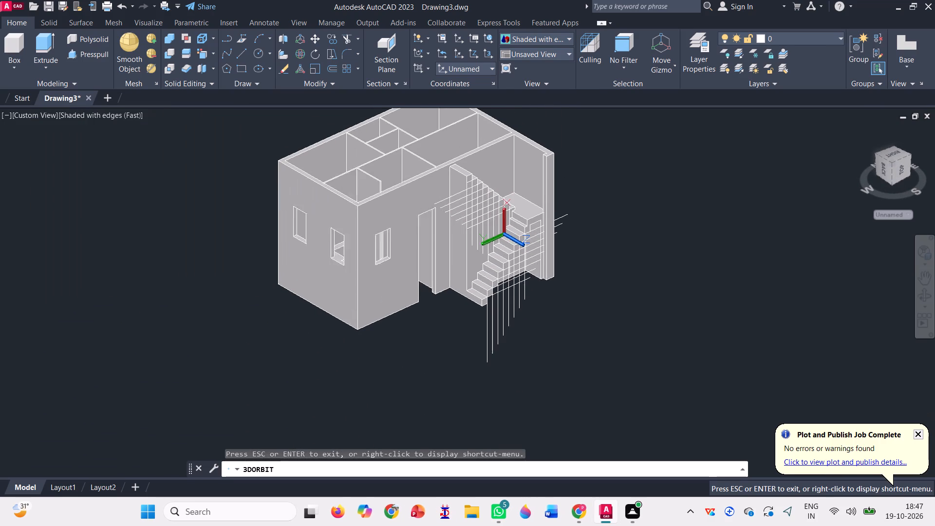
scroll(513, 141, up, 6)
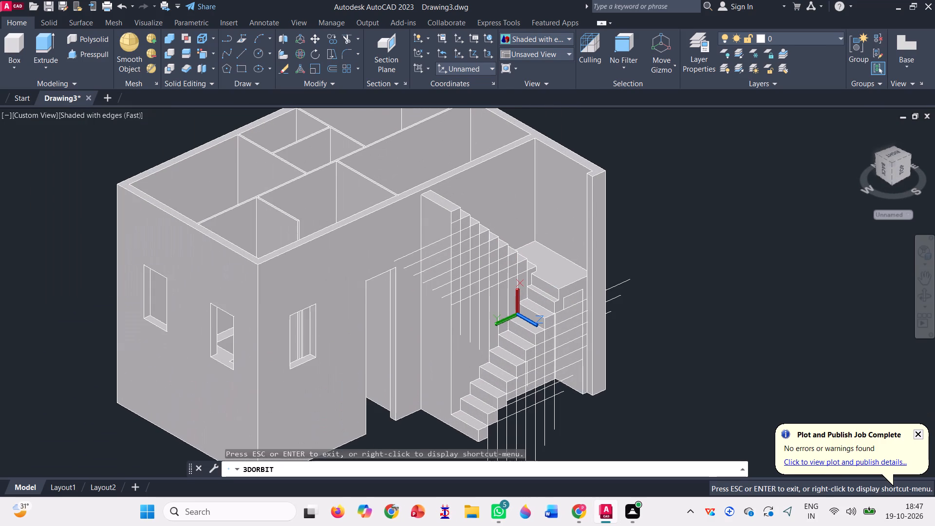
key(Escape)
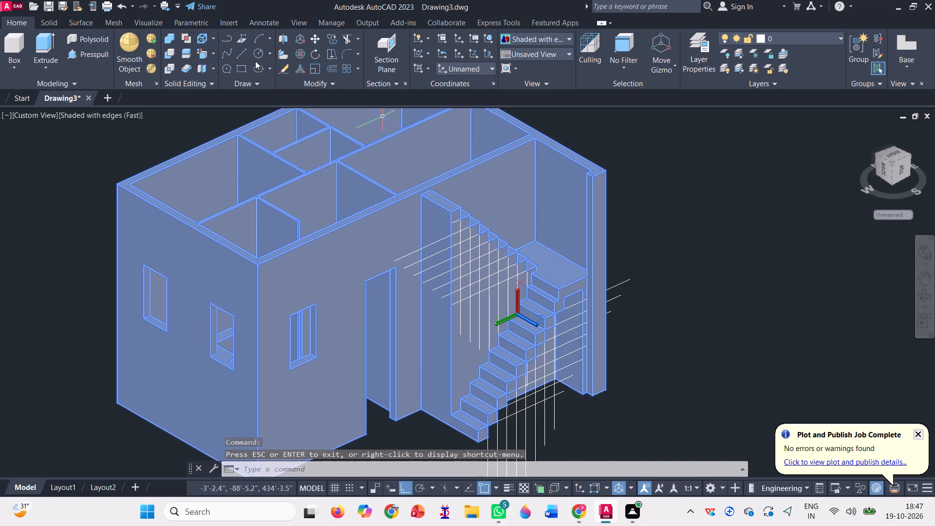
click(106, 53)
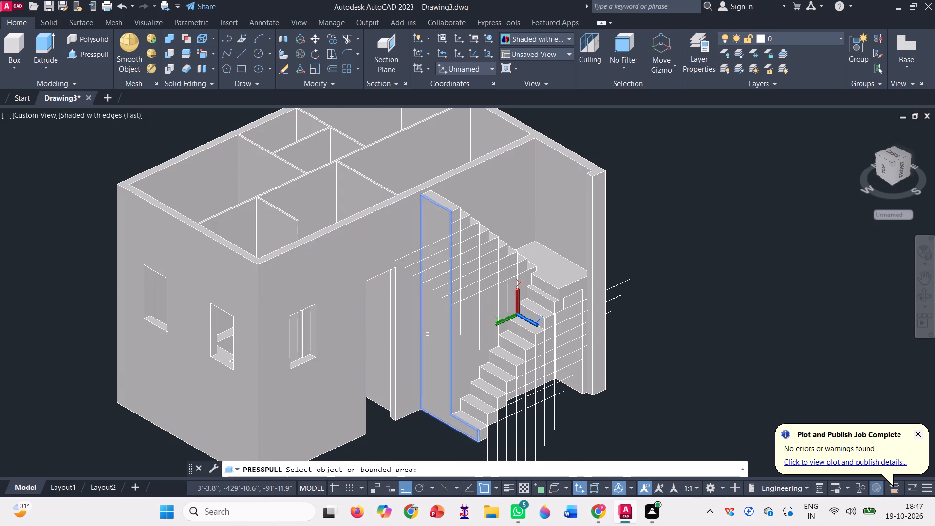
scroll(427, 333, up, 1)
scroll(427, 333, down, 1)
scroll(506, 264, up, 3)
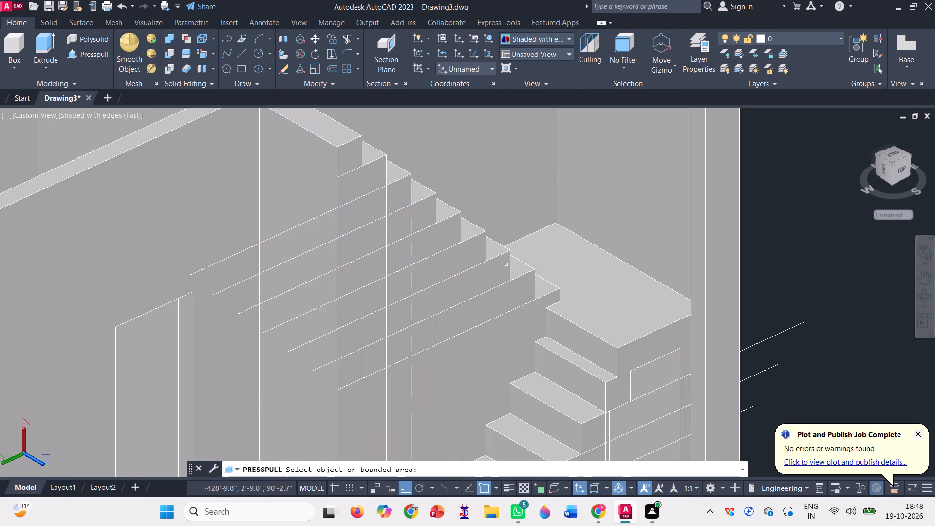
scroll(506, 302, up, 2)
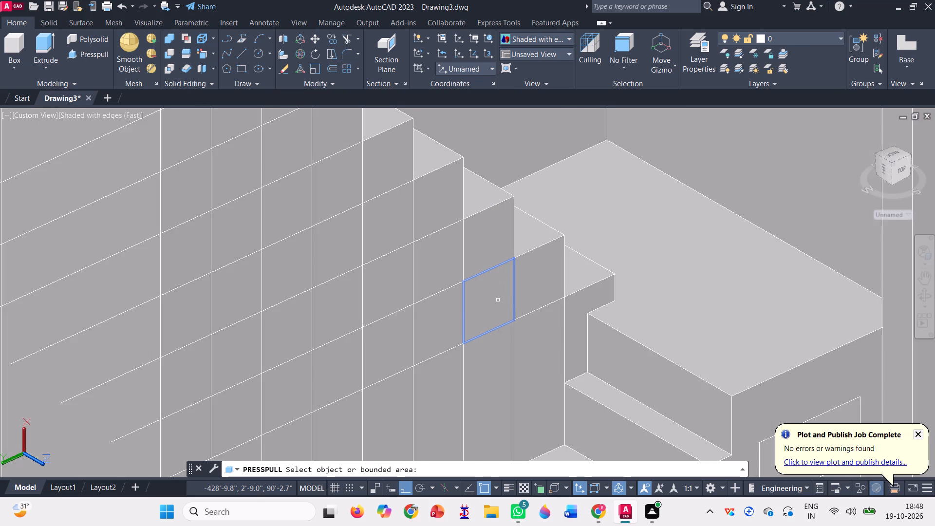
click(498, 300)
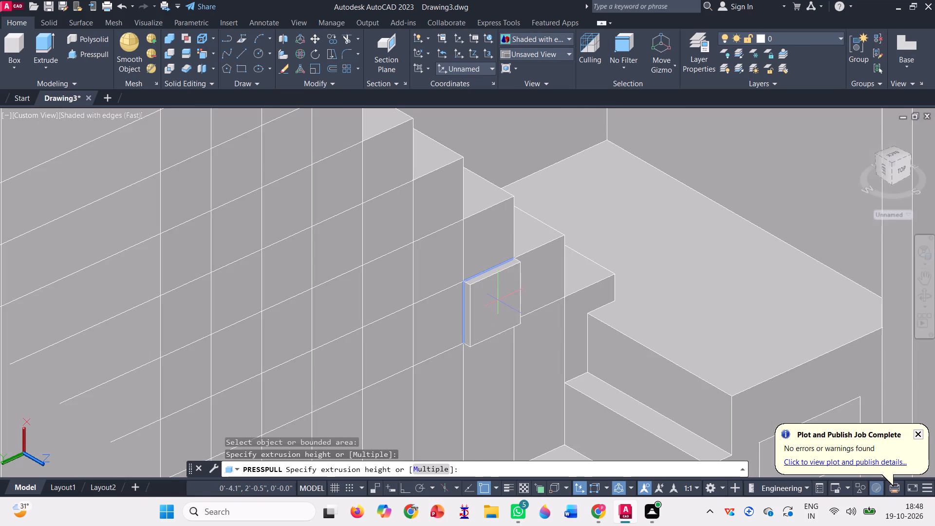
scroll(498, 300, down, 2)
scroll(301, 257, up, 3)
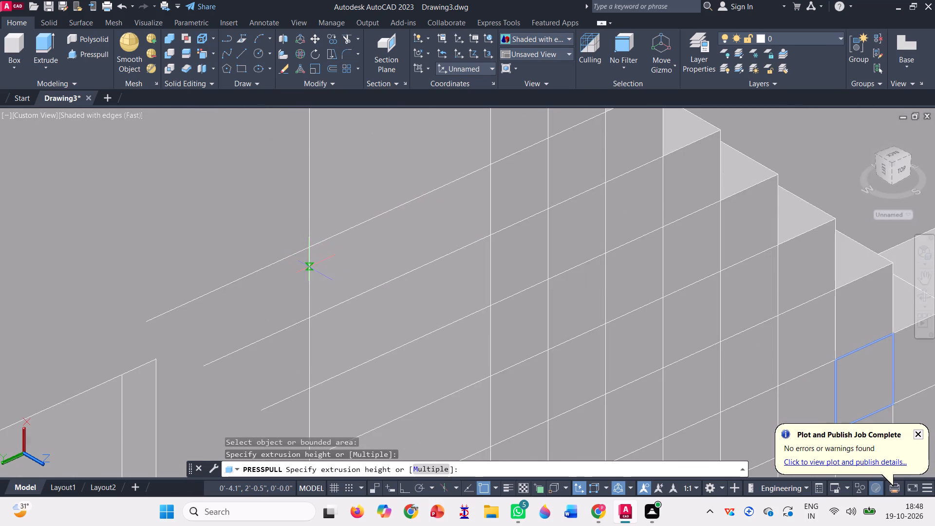
click(309, 267)
Press/pull the grid cell directly beneath the upper flight's top step back through the flight's width to the wall edge.
scroll(406, 264, down, 1)
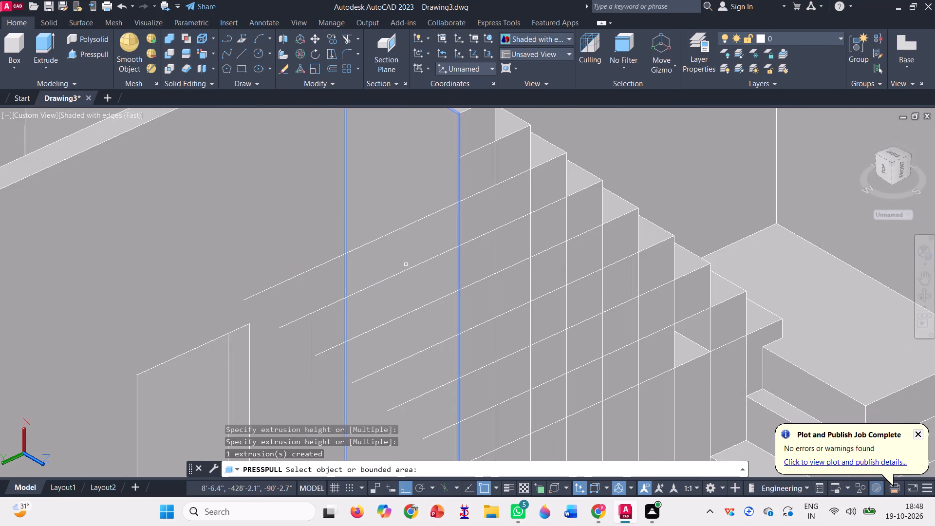
scroll(477, 188, down, 1)
click(477, 182)
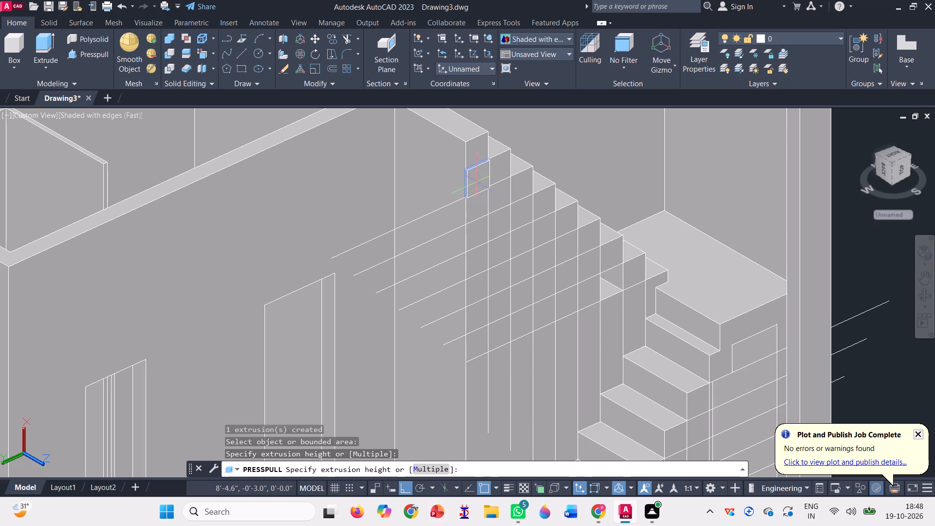
scroll(399, 149, up, 2)
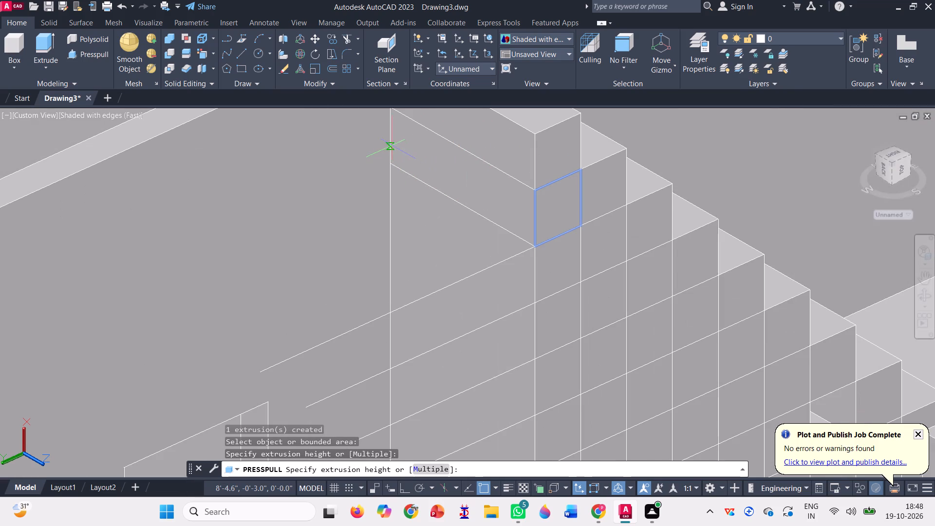
click(389, 145)
scroll(393, 184, down, 1)
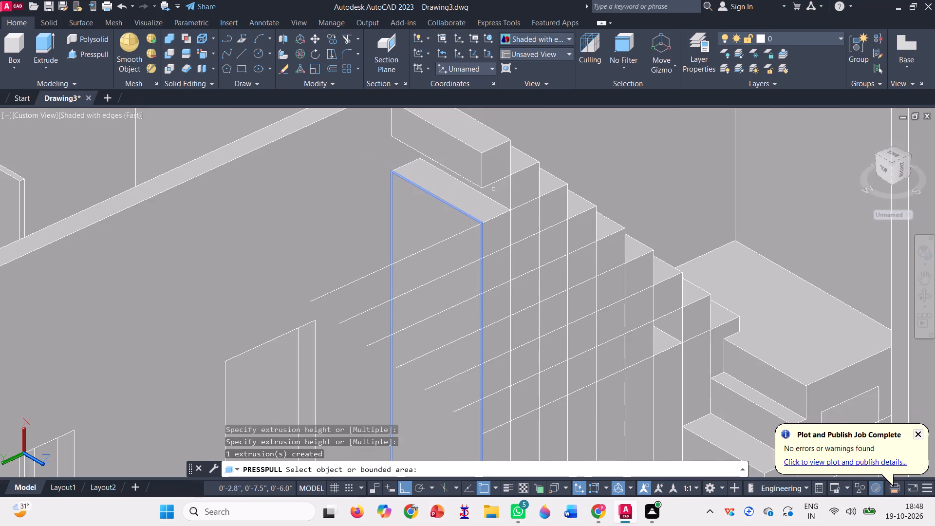
Press/pull the next two grid cells down the upper flight, beneath its steps, back through the flight's width to the wall edge.
click(529, 220)
scroll(422, 164, up, 2)
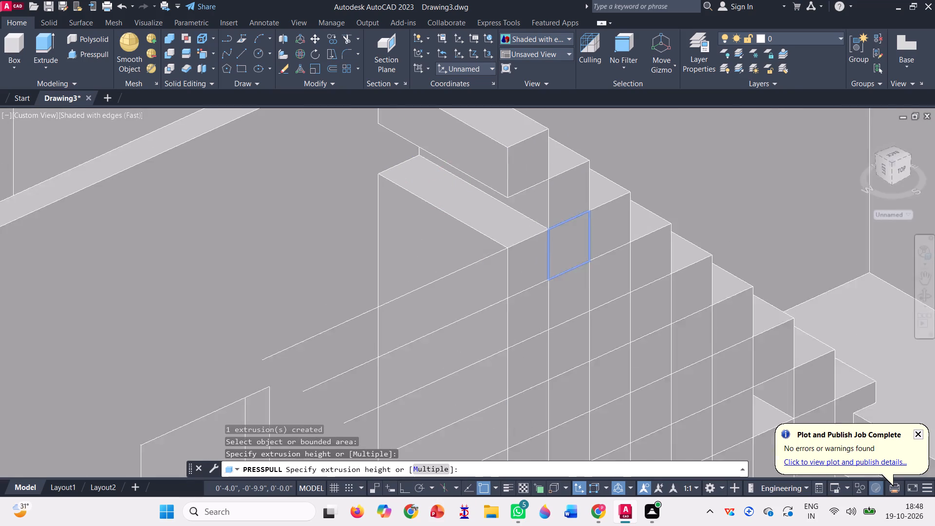
scroll(422, 164, up, 1)
click(418, 144)
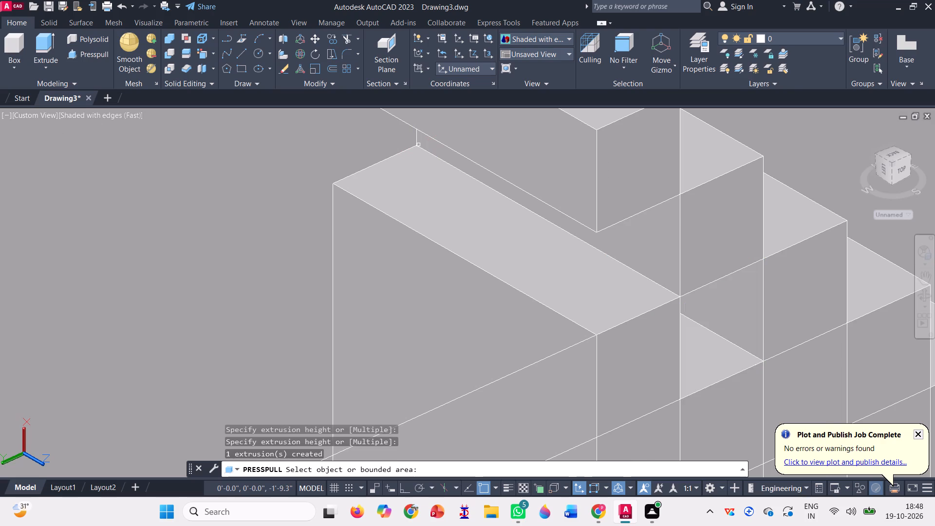
scroll(410, 136, down, 2)
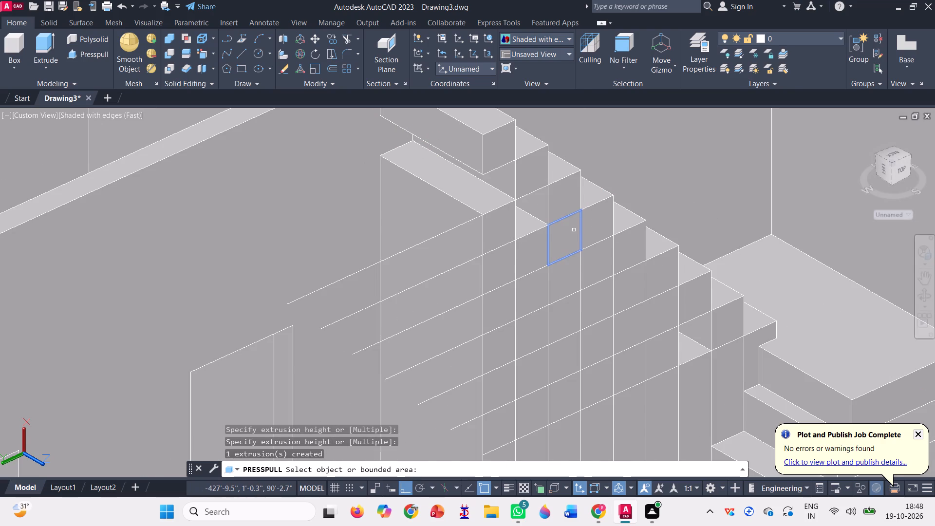
click(574, 229)
scroll(431, 151, up, 3)
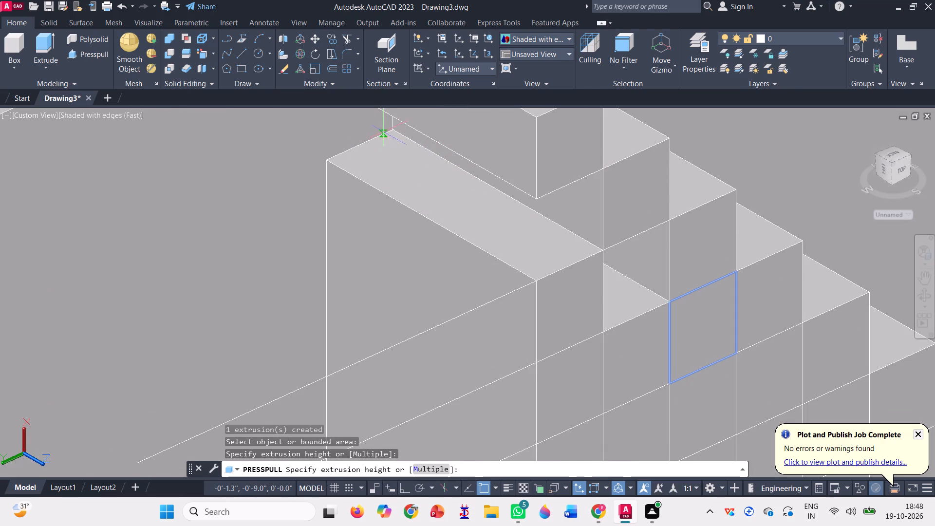
click(391, 127)
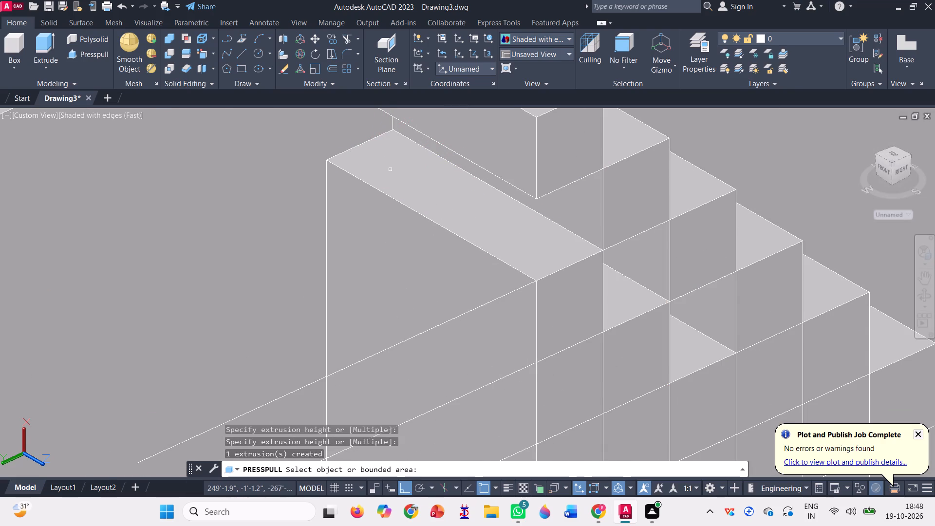
Press/pull the following two grid cells beneath the middle steps of the upper flight back to the wall edge.
scroll(390, 169, down, 1)
click(626, 297)
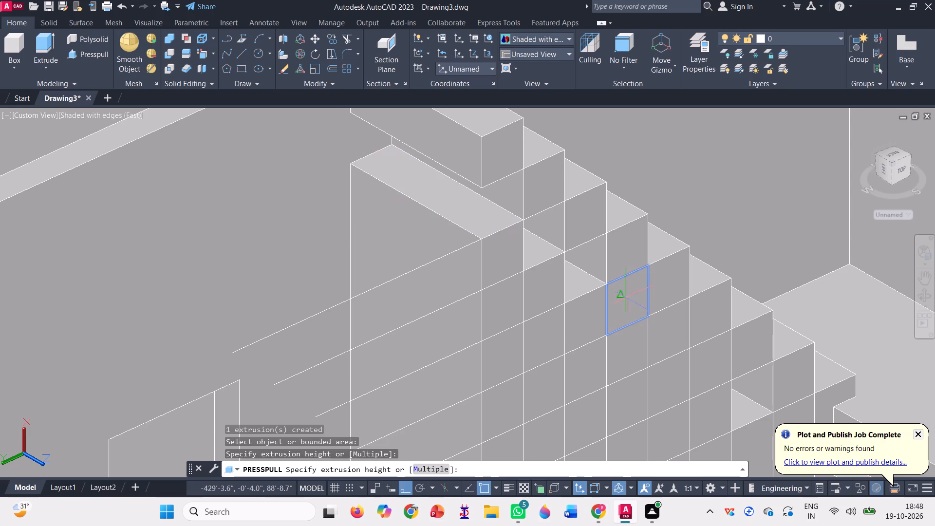
scroll(377, 169, up, 3)
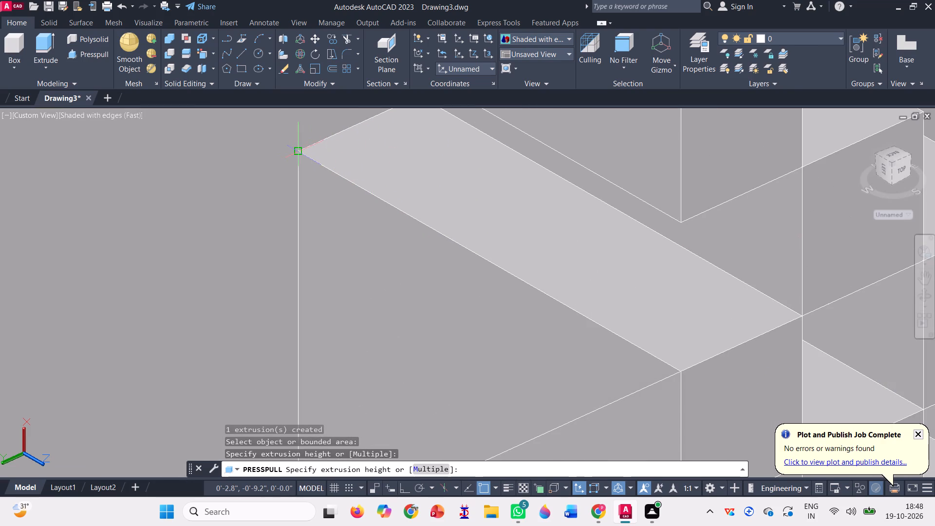
click(299, 153)
scroll(438, 135, down, 4)
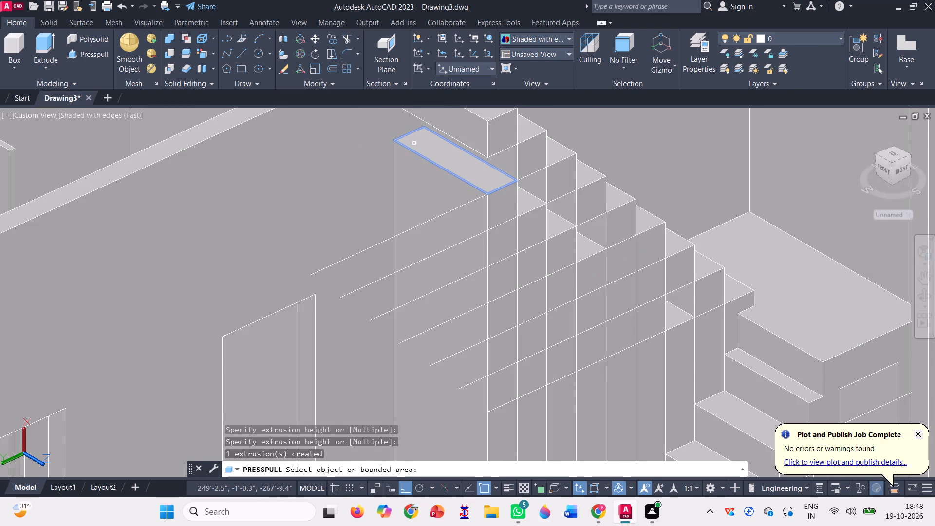
click(628, 264)
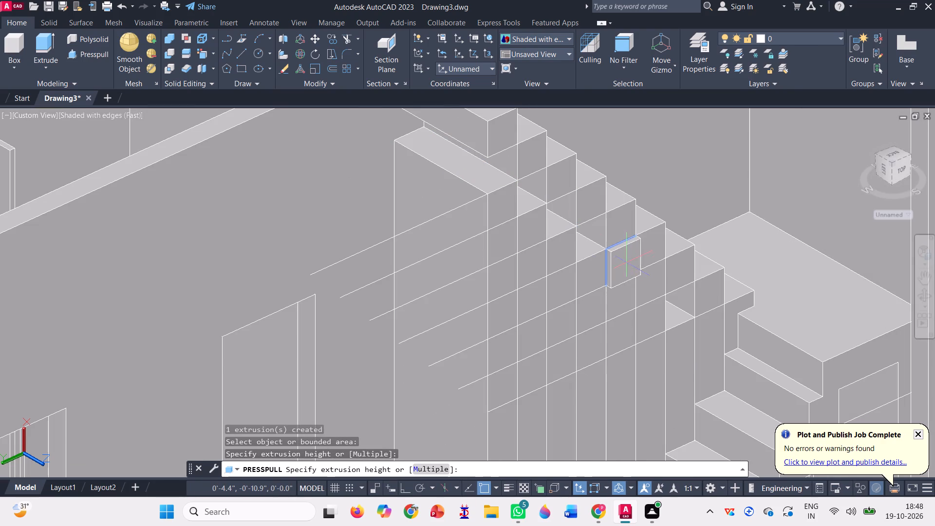
scroll(390, 134, up, 2)
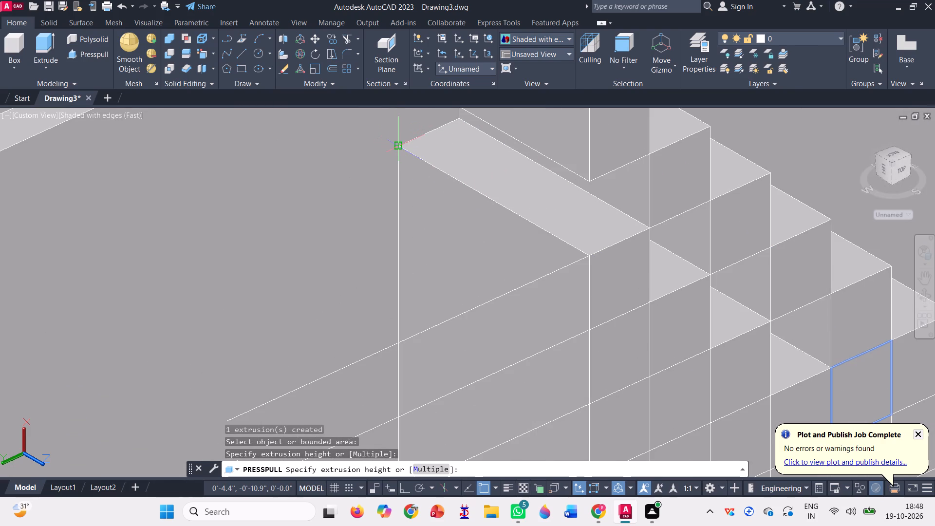
click(399, 146)
Press/pull the next grid cell down and the tall face under the upper flight's lowest step beside the landing back to the wall edge.
scroll(395, 149, down, 2)
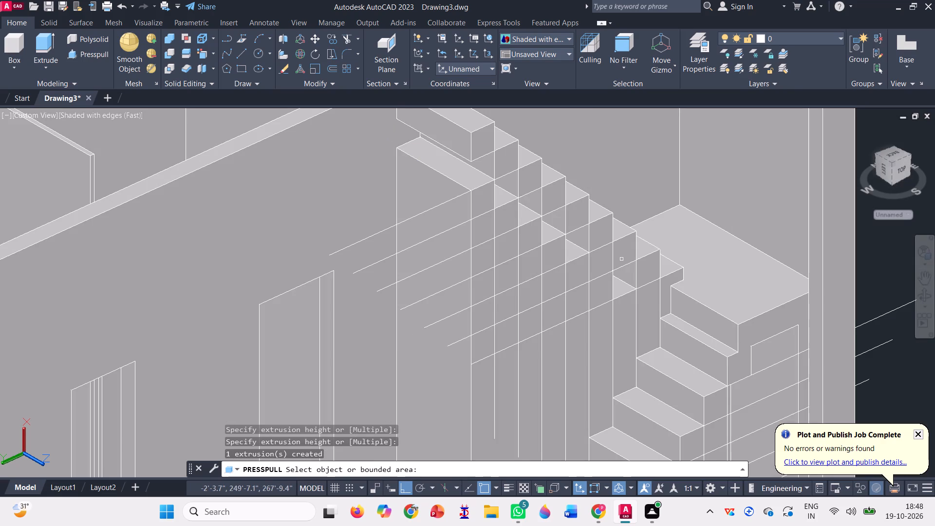
click(600, 263)
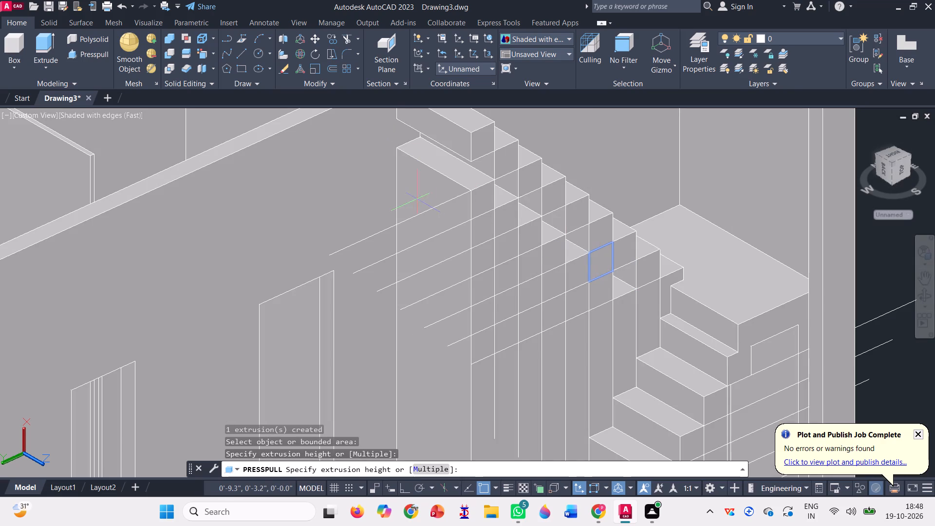
click(395, 145)
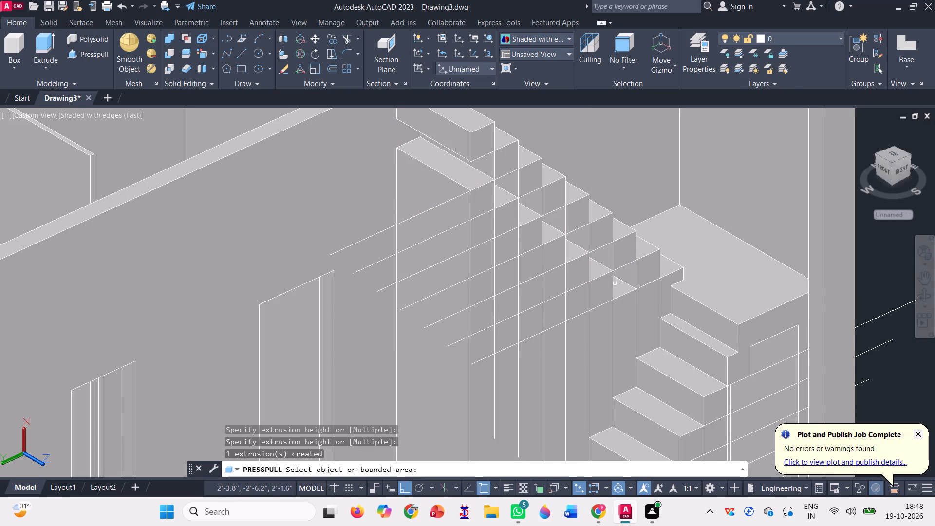
click(653, 309)
scroll(430, 148, up, 3)
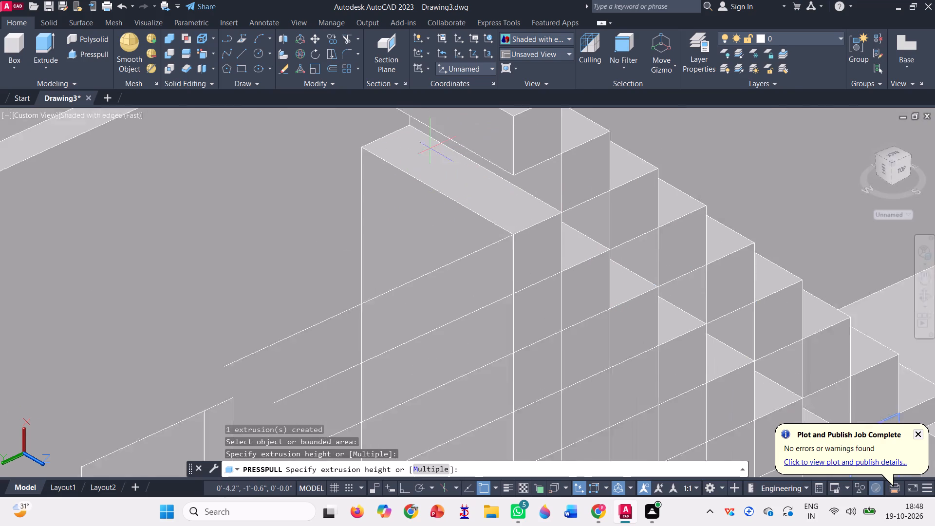
click(329, 147)
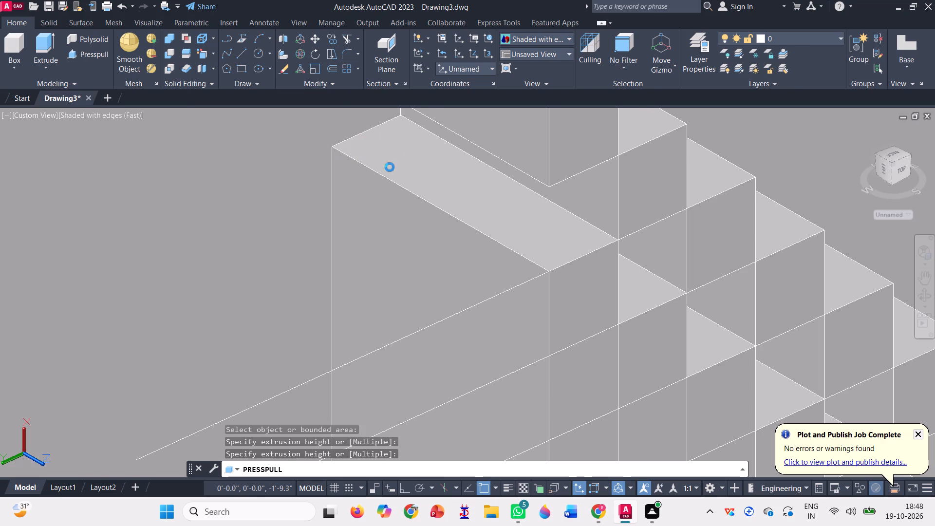
Press/pull the top faces of the two uppermost infill columns beneath the upper flight down past the base.
scroll(487, 221, down, 5)
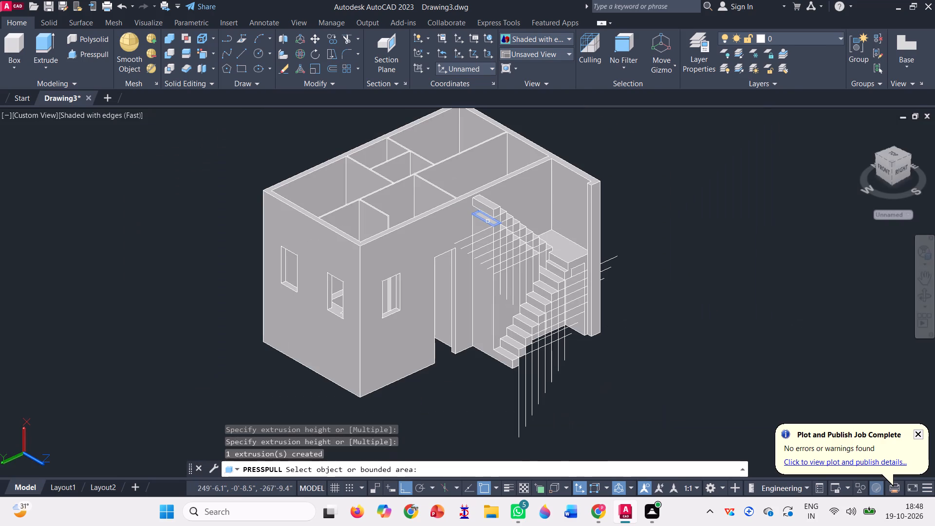
click(487, 221)
click(482, 345)
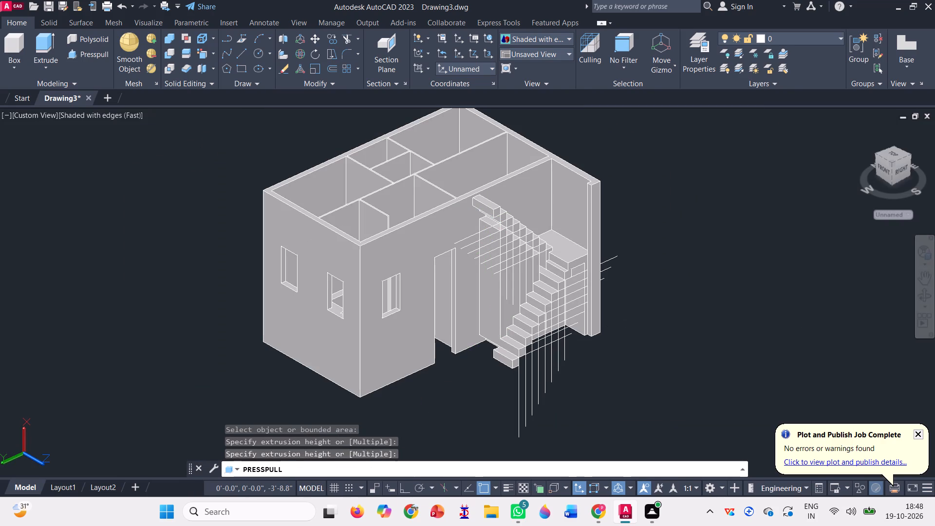
scroll(495, 195, up, 3)
scroll(491, 292, up, 2)
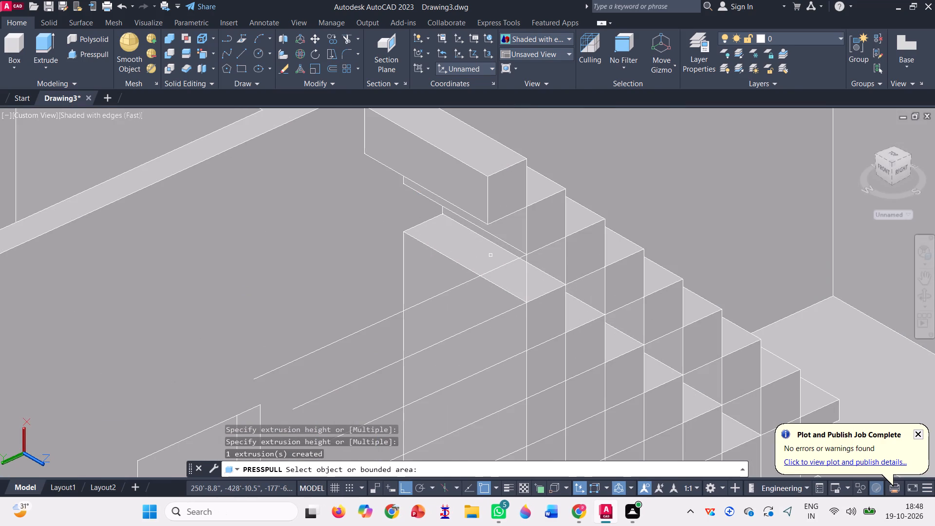
click(490, 255)
scroll(463, 207, down, 3)
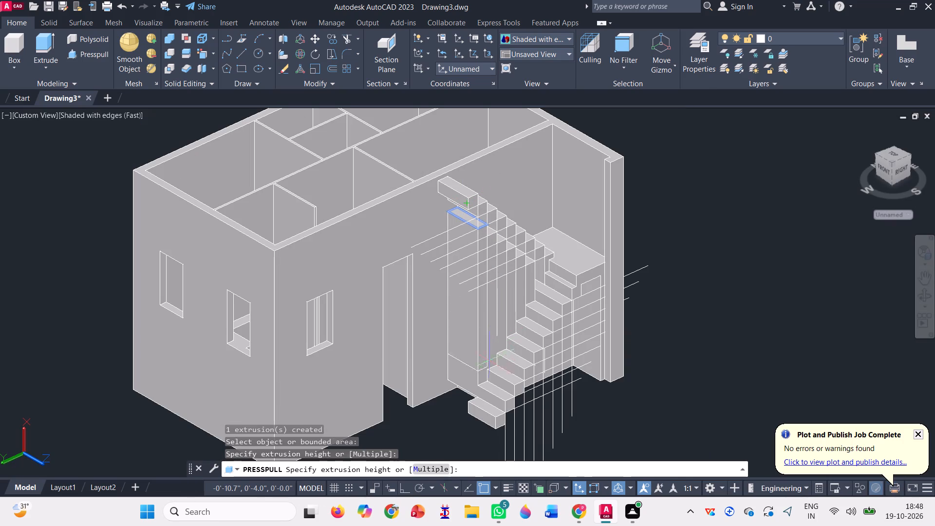
click(464, 389)
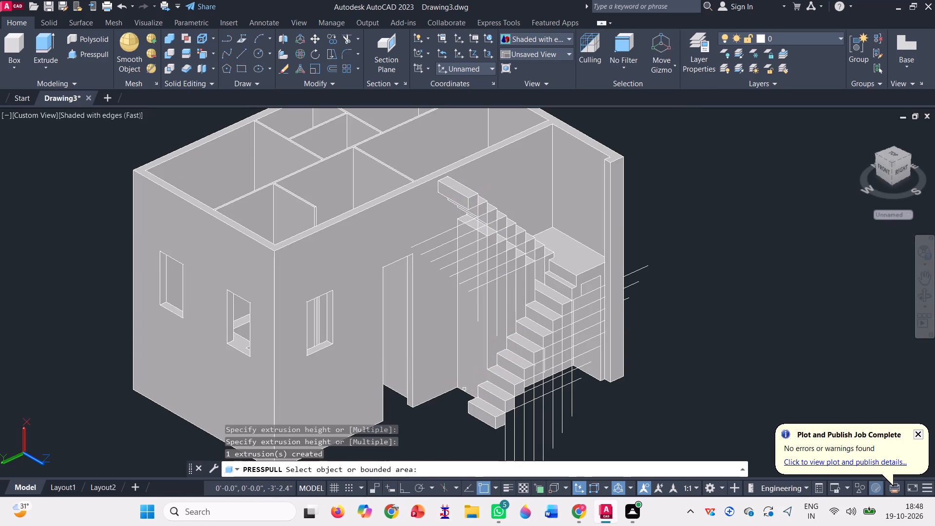
Press/pull the top face of the upper flight's infill column nearest the landing down past the base.
scroll(518, 244, up, 3)
scroll(581, 298, up, 2)
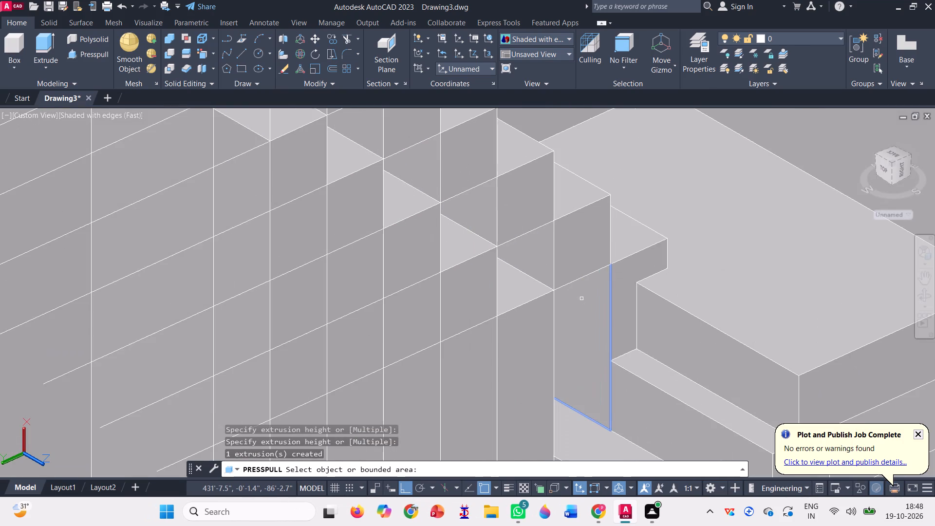
click(526, 274)
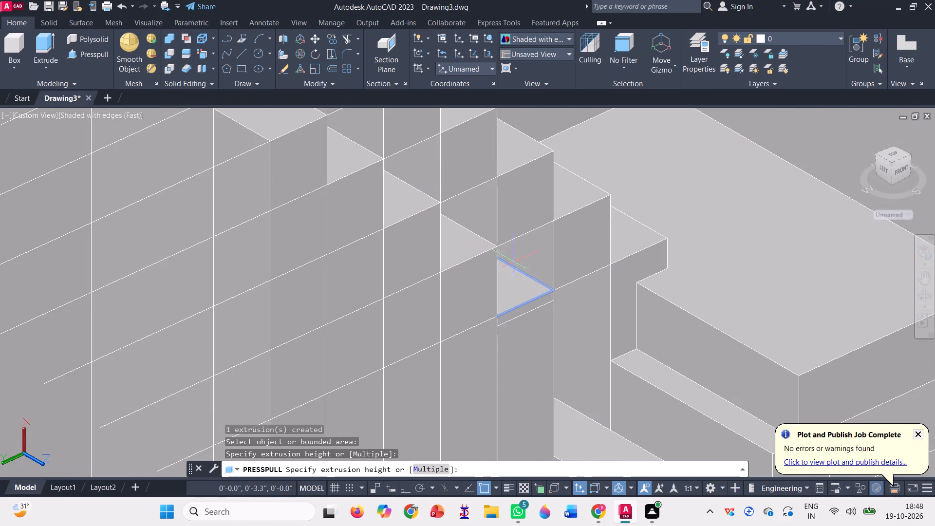
scroll(498, 235, down, 5)
scroll(512, 386, up, 2)
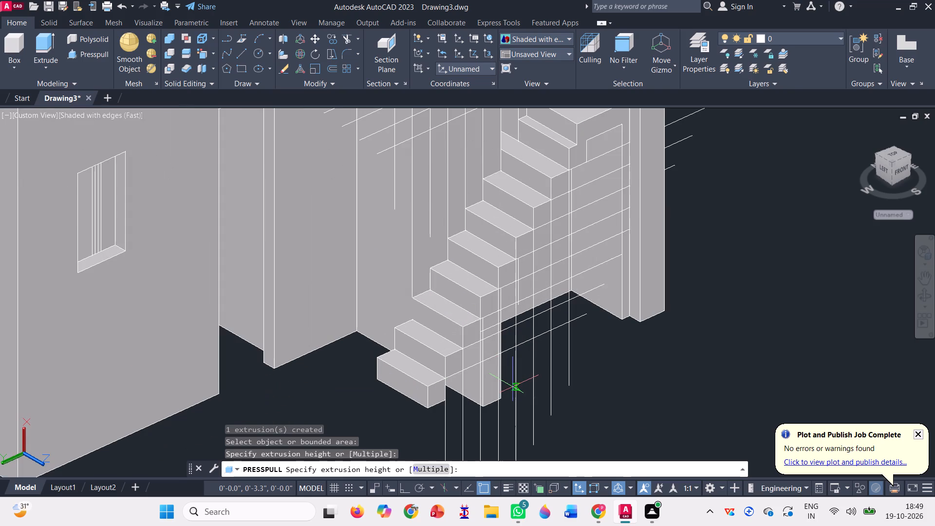
click(512, 386)
Press/pull the top faces of the third and fourth infill columns from the upper flight's top down past the base.
scroll(524, 413, down, 1)
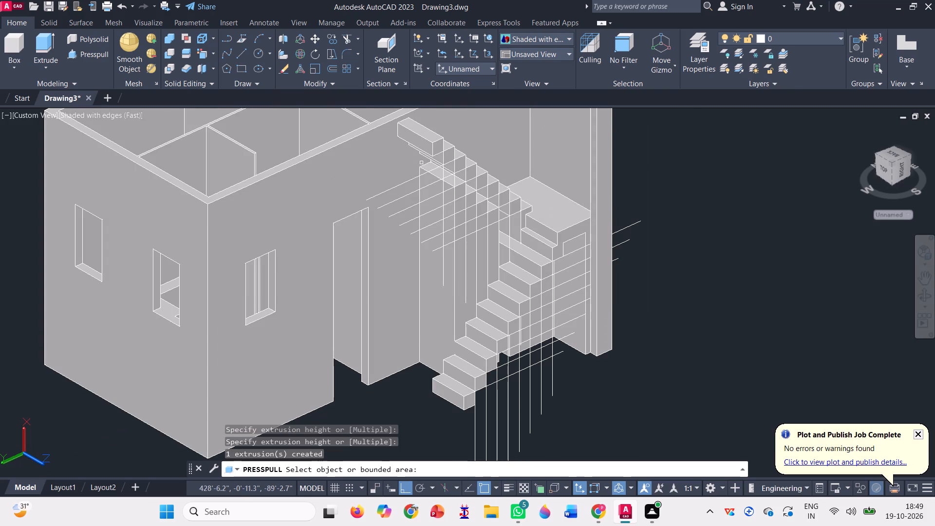
click(441, 173)
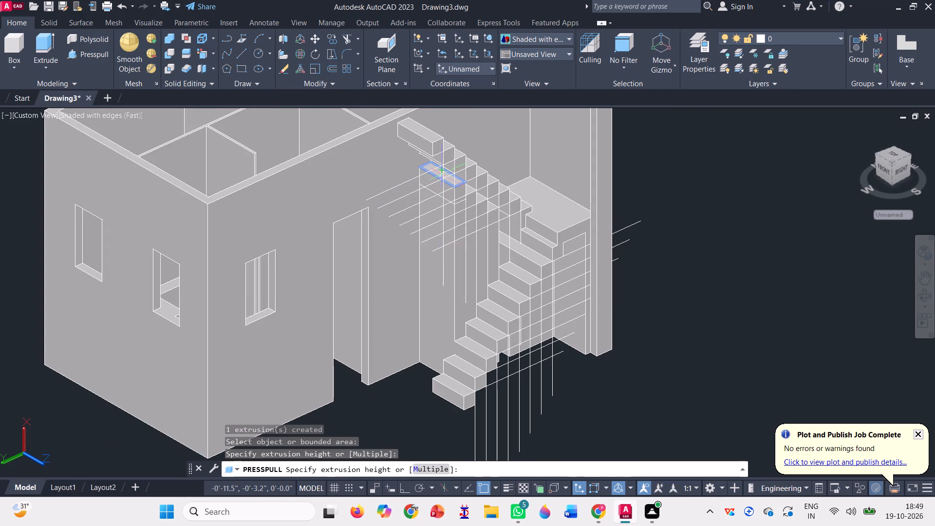
click(416, 384)
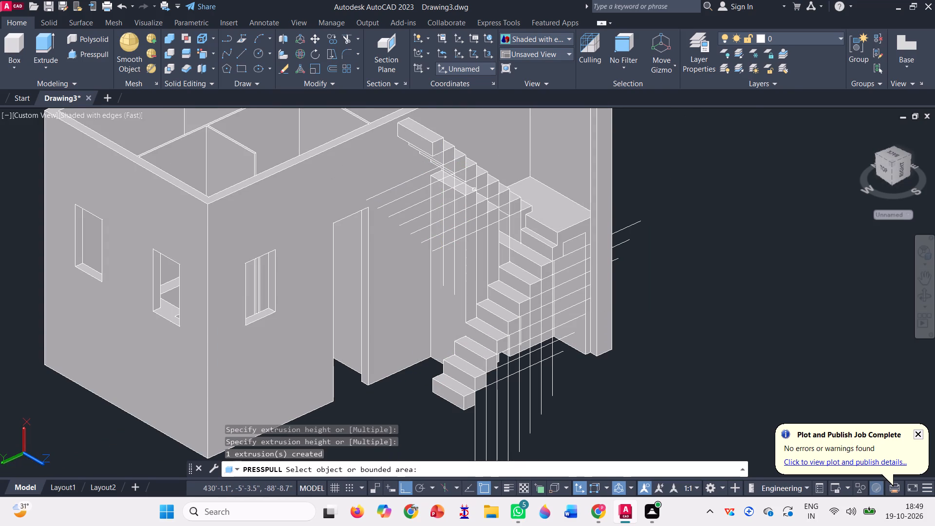
scroll(474, 189, up, 2)
click(460, 189)
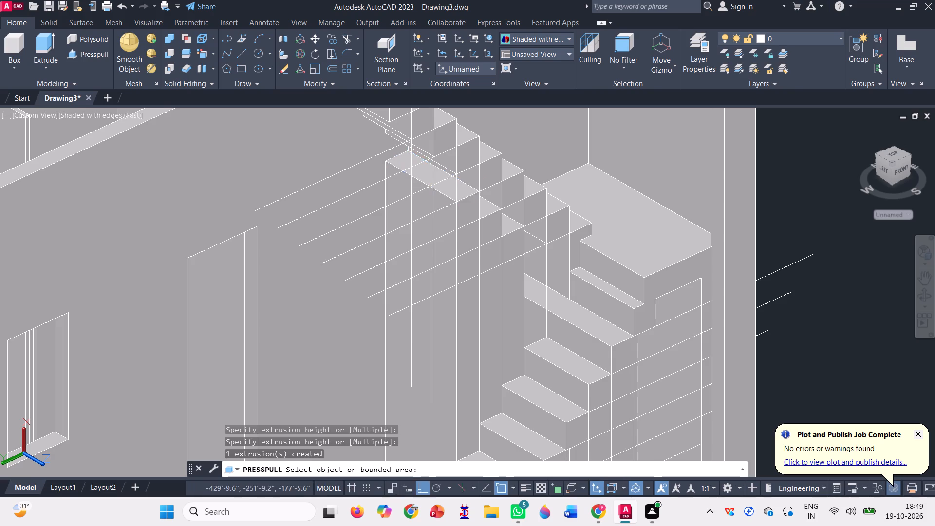
scroll(463, 188, down, 3)
click(474, 335)
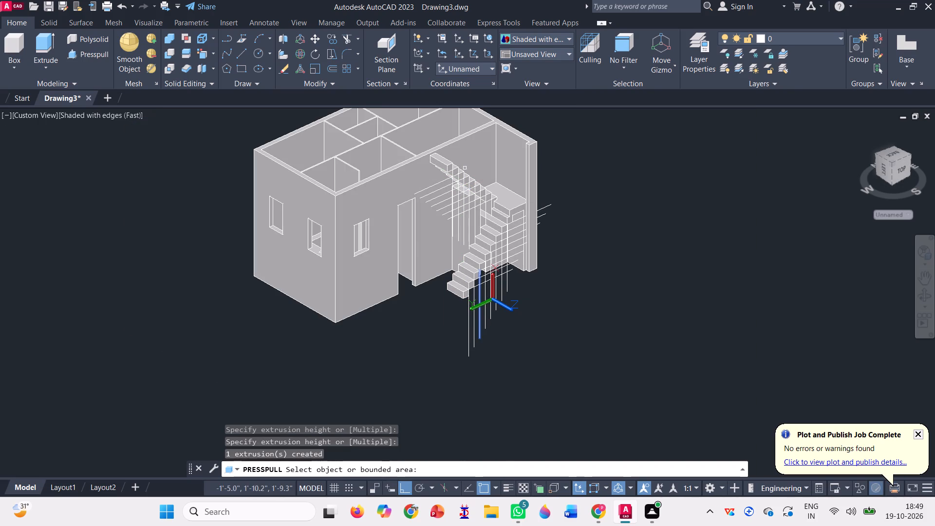
Press/pull the top faces of the next two infill columns beneath the upper flight, toward the landing, down past the base.
scroll(456, 155, up, 3)
scroll(475, 223, up, 2)
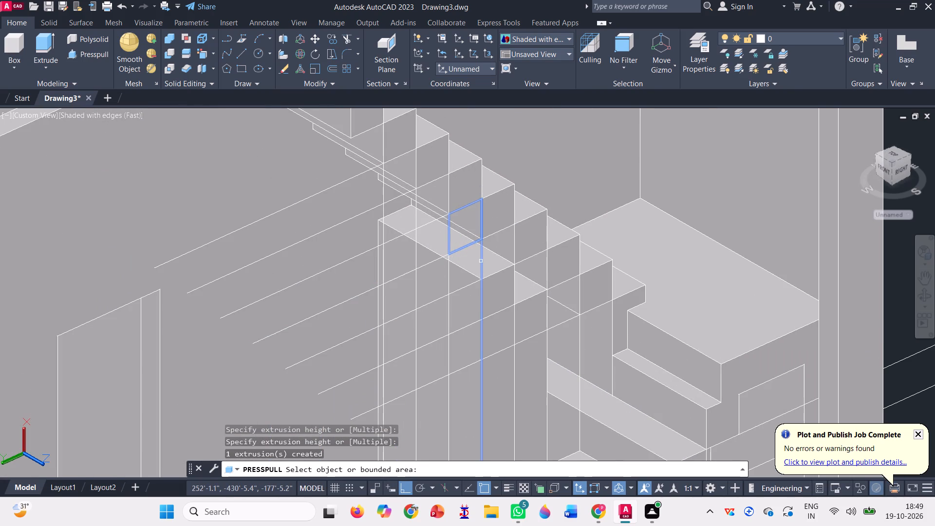
click(468, 257)
scroll(455, 195, down, 2)
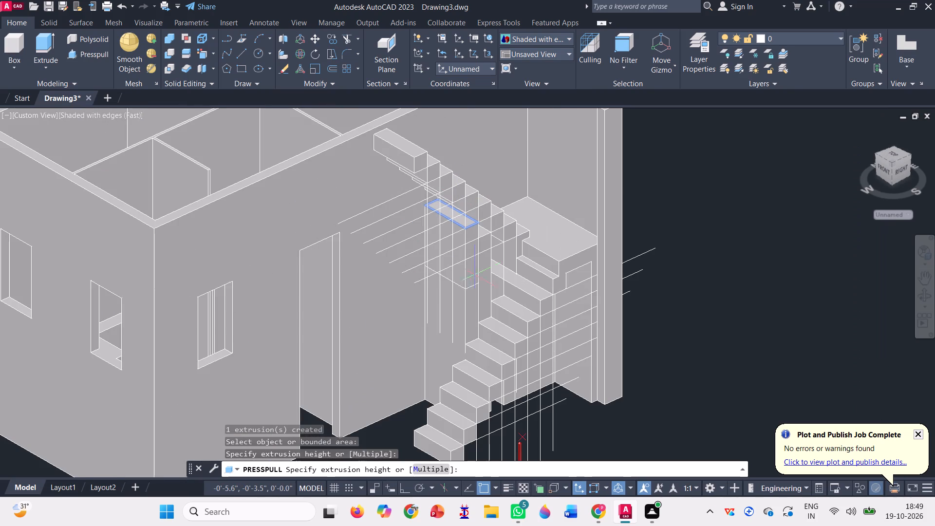
scroll(501, 270, down, 2)
click(504, 378)
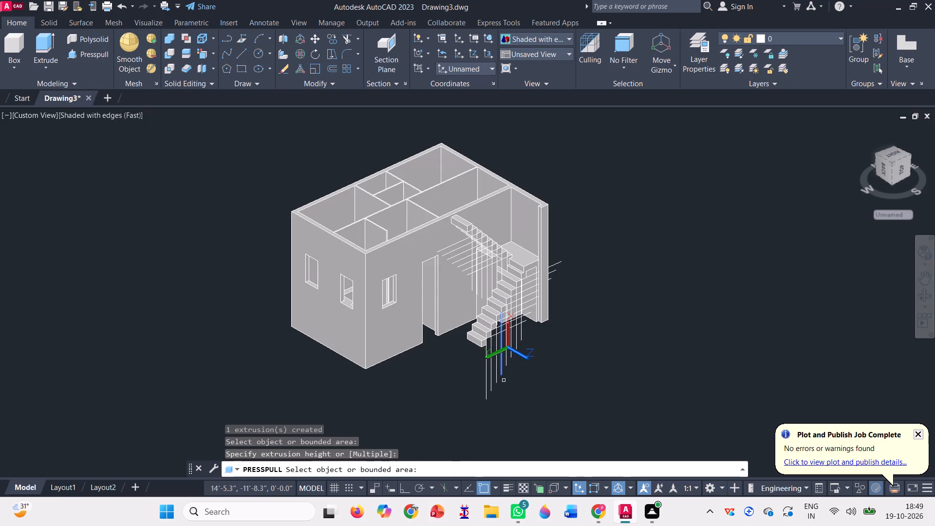
scroll(486, 206, up, 3)
scroll(506, 341, up, 3)
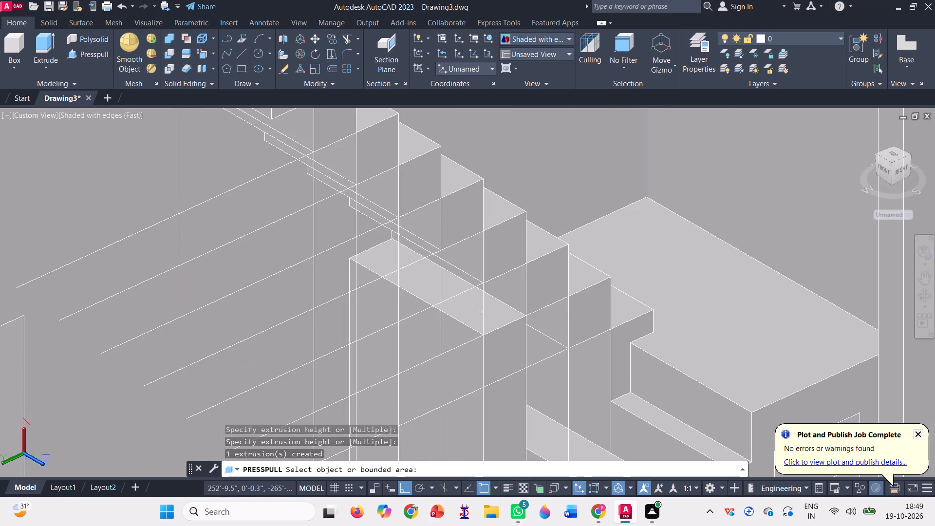
click(481, 311)
scroll(494, 183, down, 3)
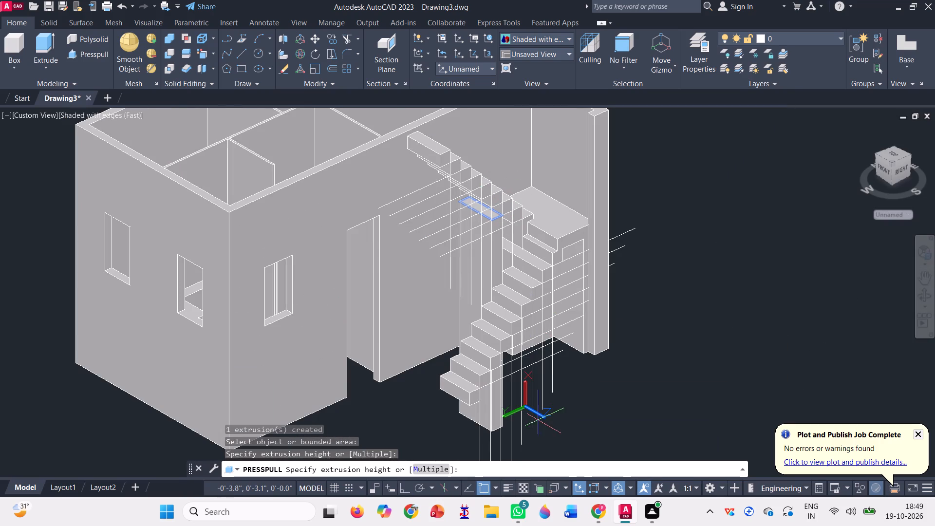
click(537, 423)
Press/pull the top face of the next infill column beneath the upper flight, toward the landing, down past the base.
scroll(484, 206, up, 3)
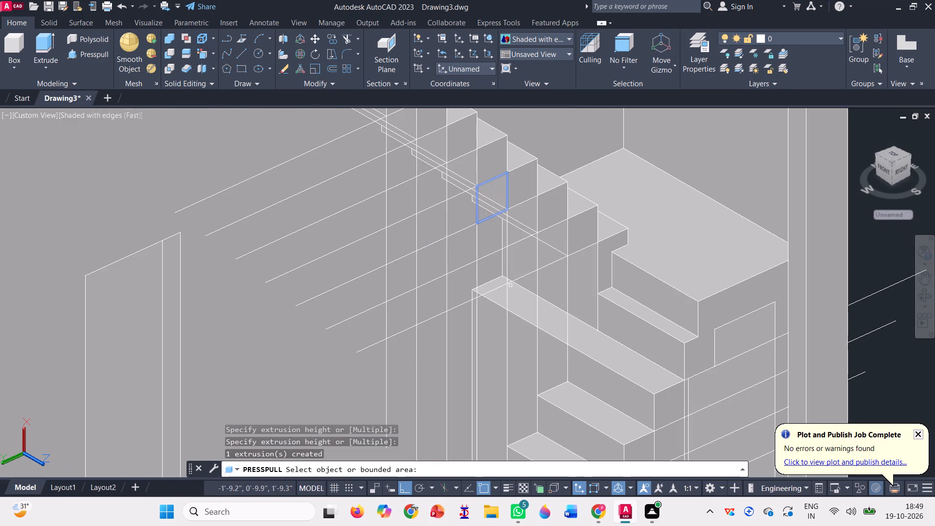
click(516, 298)
scroll(503, 216, down, 4)
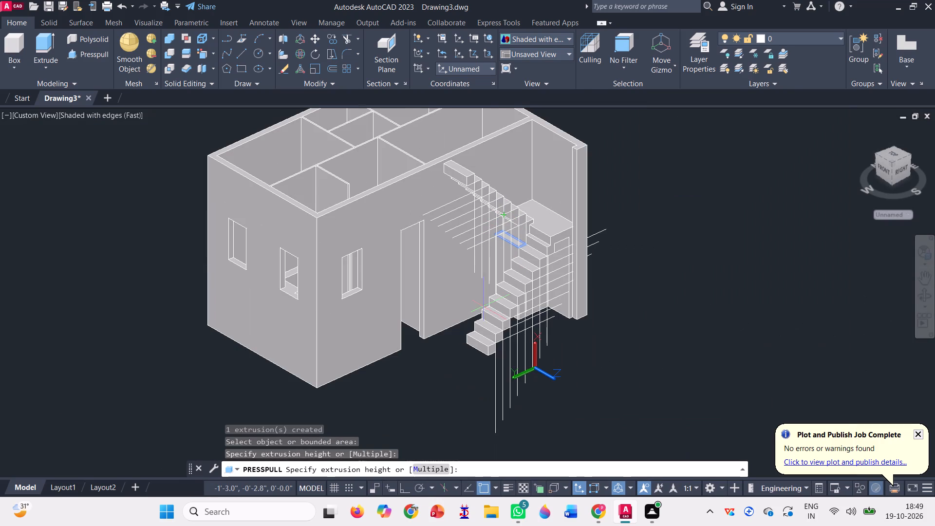
click(462, 357)
Press/pull the bottom block of the remaining infill face beneath the landing horizontally back to its far edge.
scroll(507, 197, up, 3)
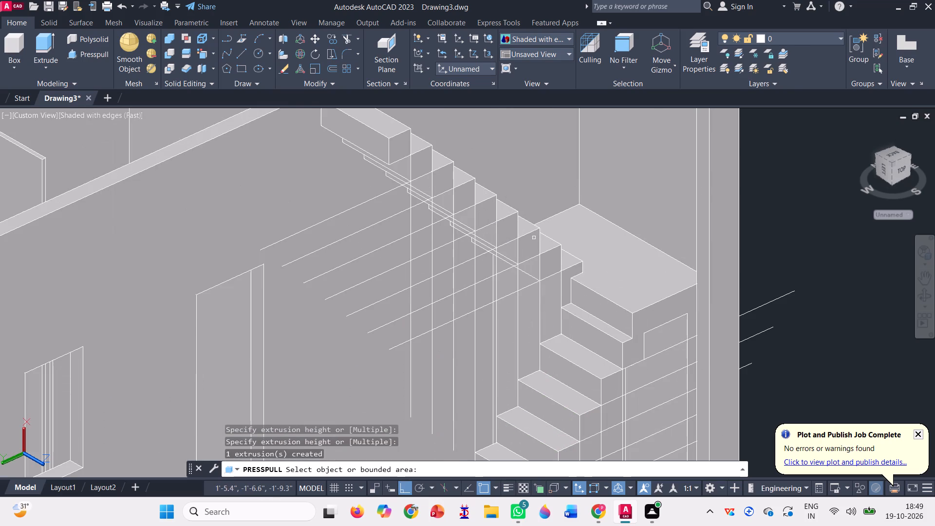
scroll(626, 312, down, 2)
click(929, 293)
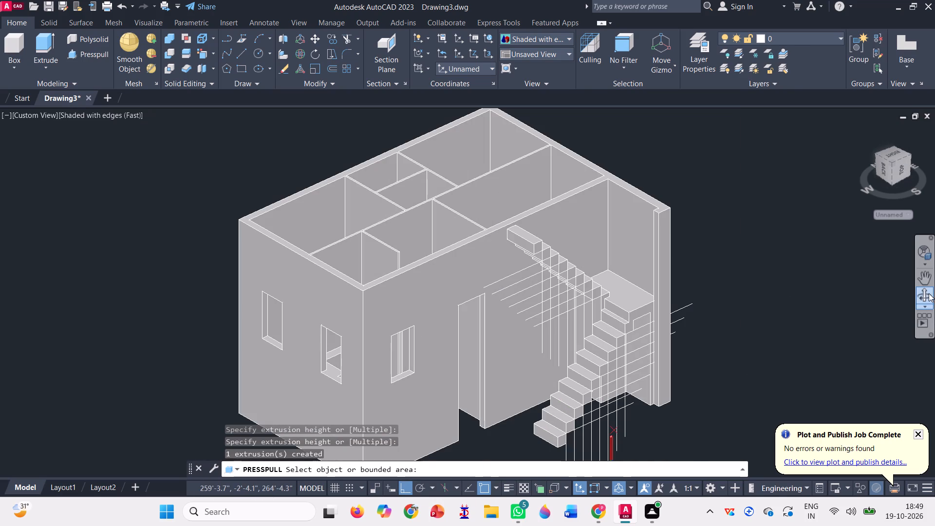
drag(784, 361, 851, 343)
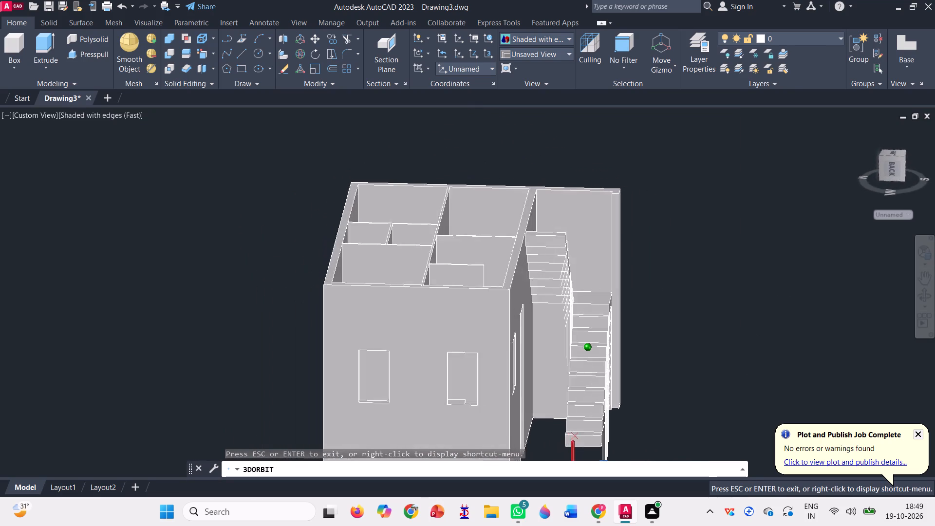
drag(851, 343, 749, 325)
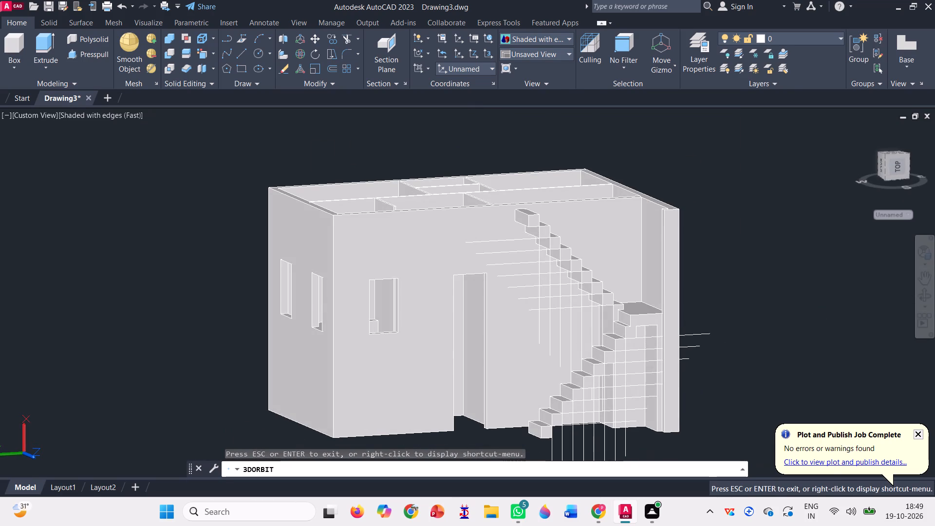
scroll(644, 364, up, 3)
key(Escape)
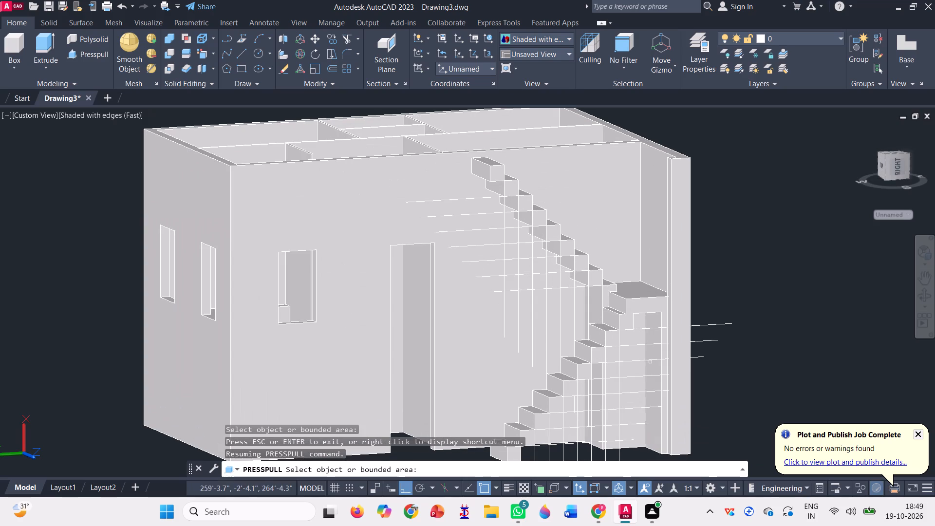
scroll(654, 382, up, 3)
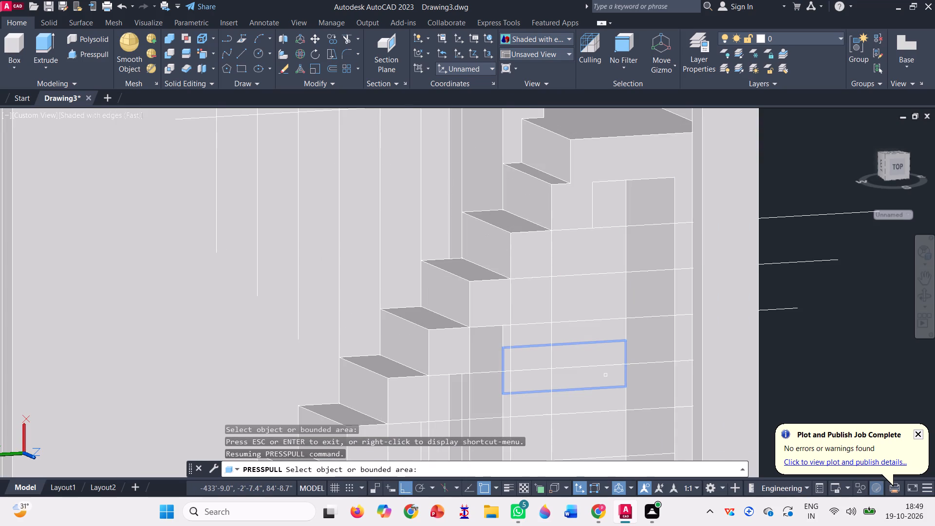
scroll(606, 375, down, 2)
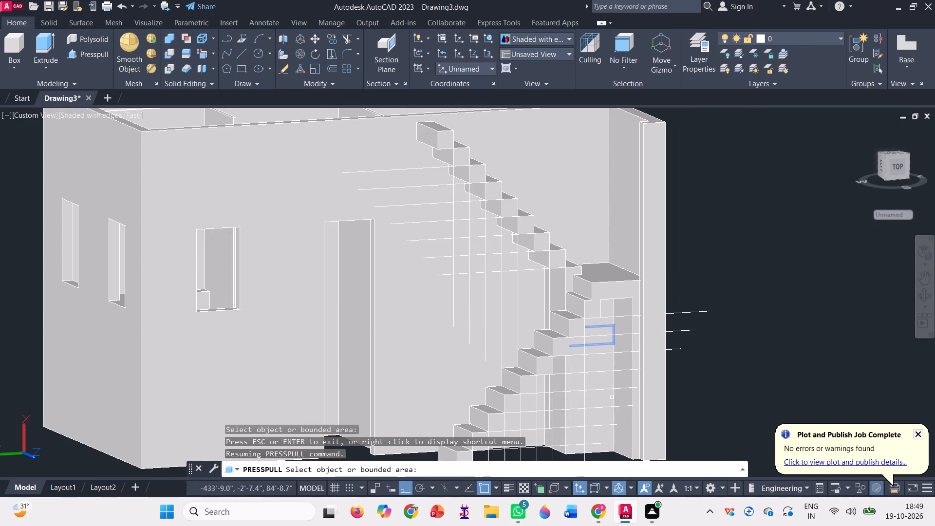
click(596, 438)
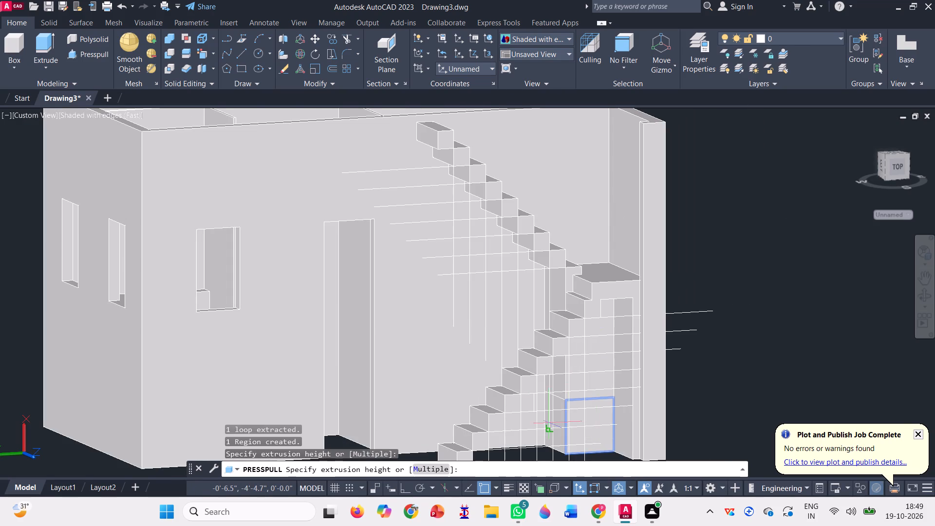
scroll(540, 400, up, 3)
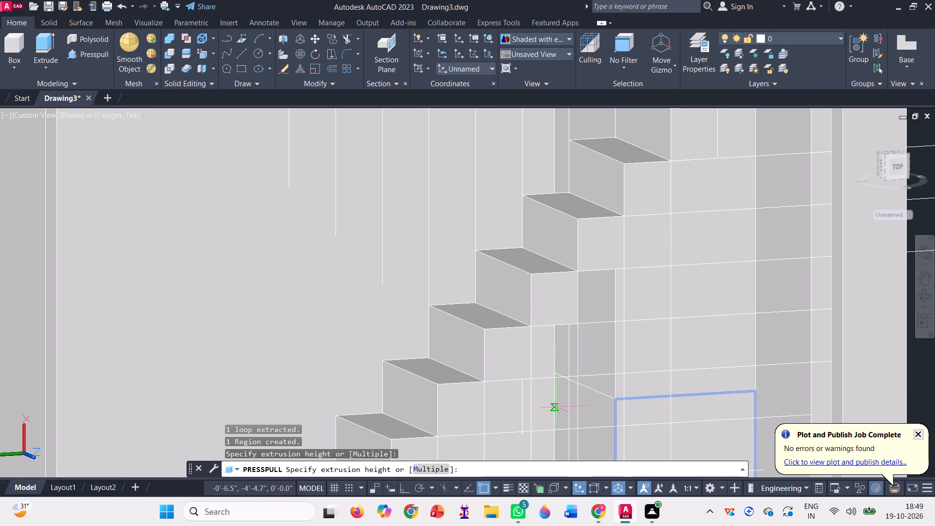
click(554, 406)
Press/pull the next two infill cells above the bottom opening beneath the landing back to the far edge.
scroll(575, 423, down, 1)
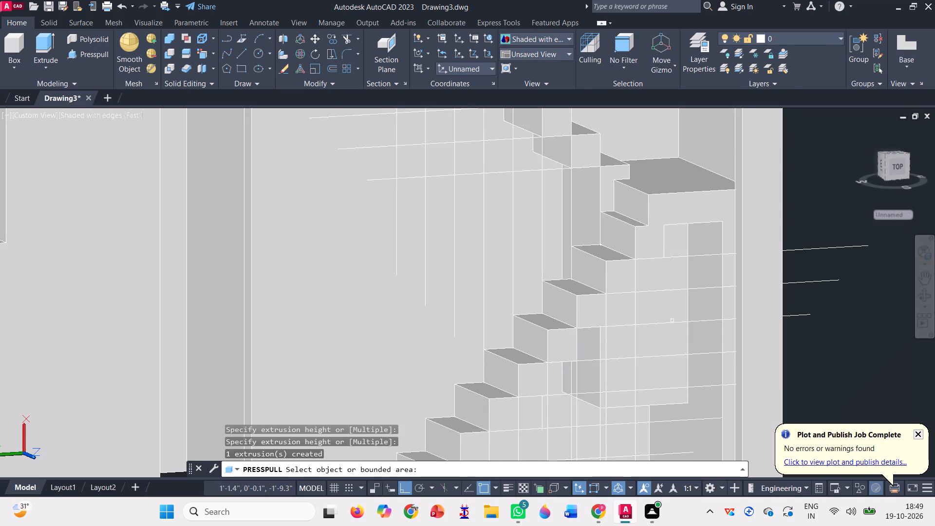
click(668, 393)
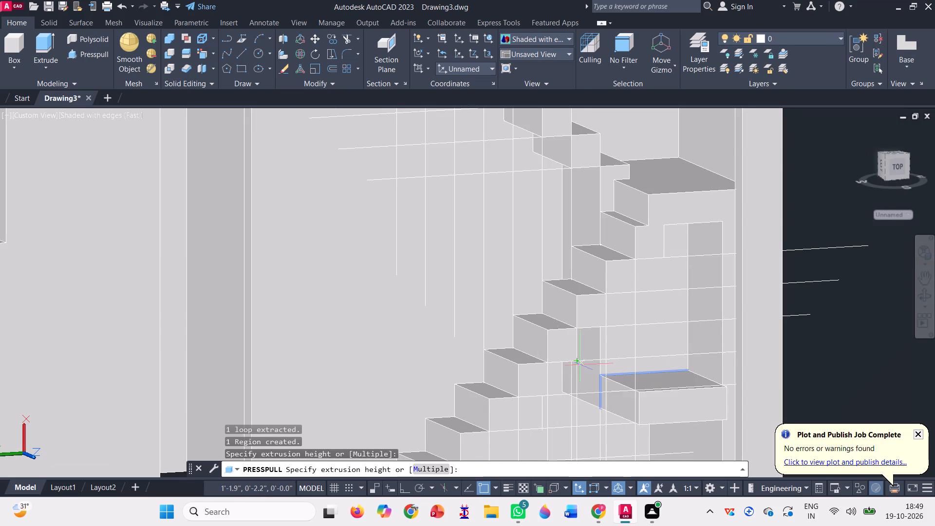
click(563, 392)
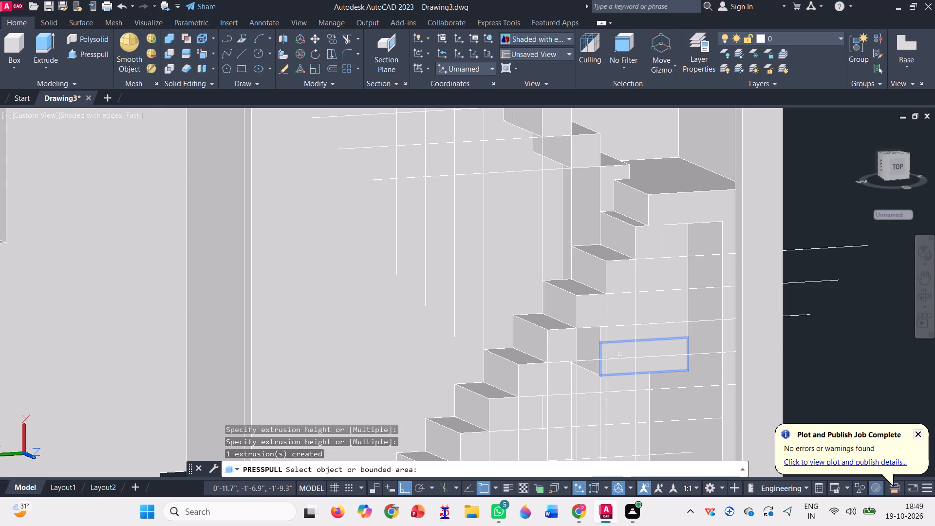
click(619, 354)
scroll(584, 359, up, 3)
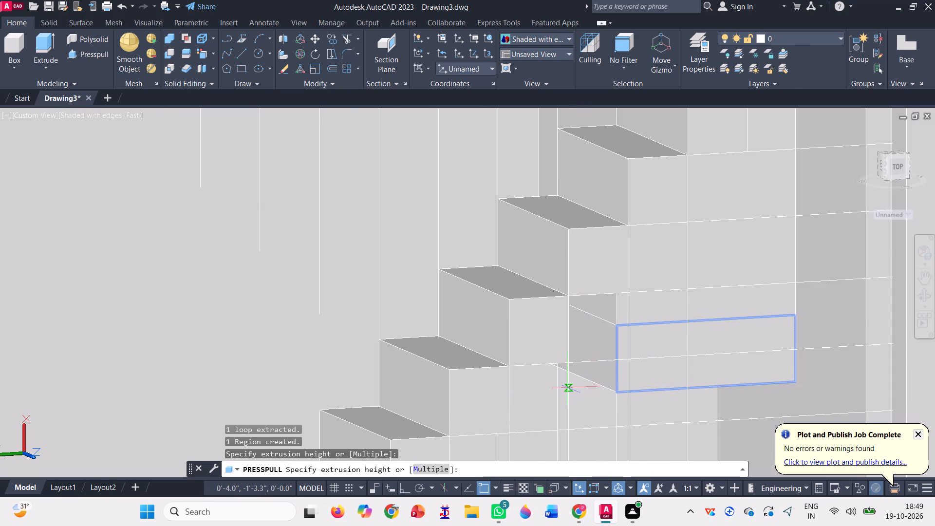
click(922, 294)
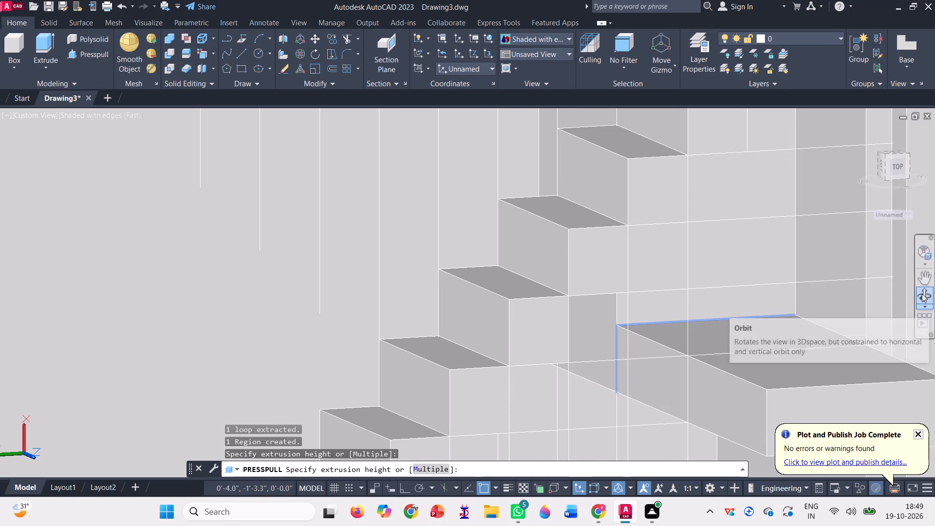
drag(761, 297, 758, 280)
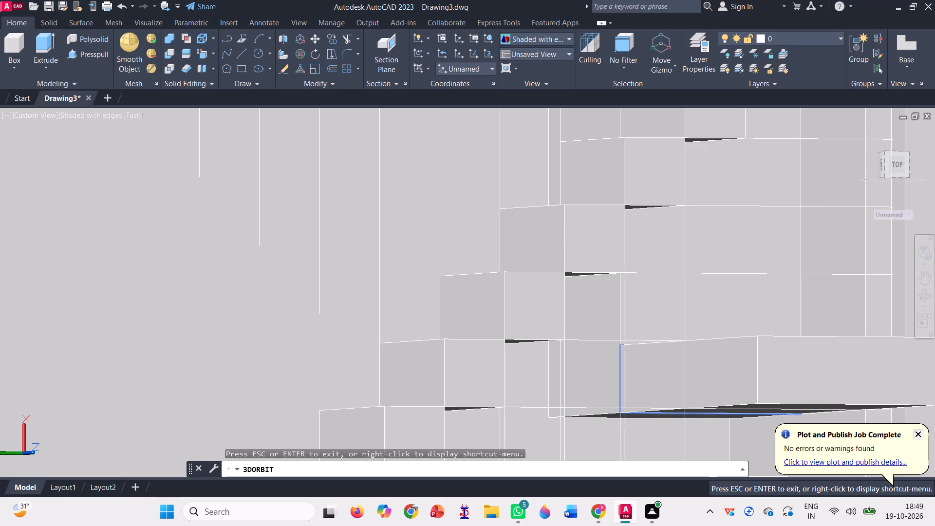
key(Escape)
scroll(559, 429, up, 2)
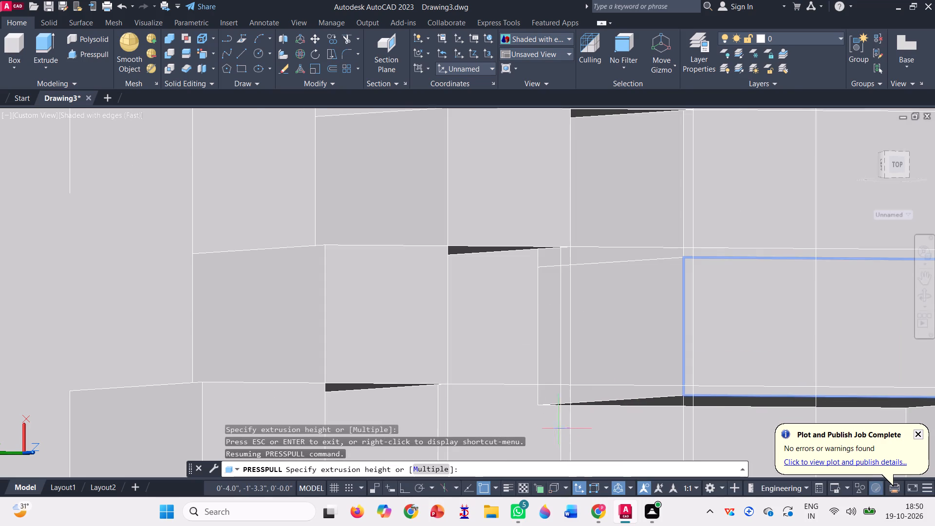
scroll(546, 415, up, 1)
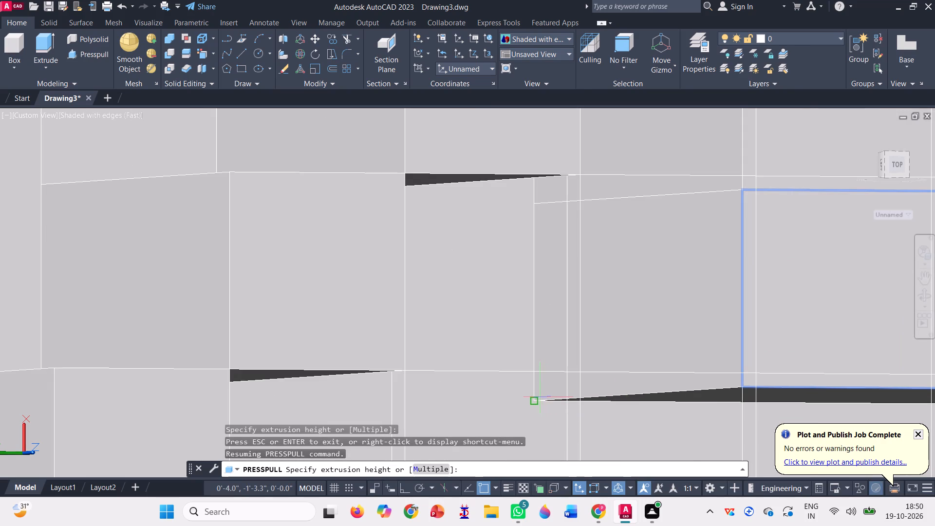
click(535, 399)
Press/pull the infill cell directly above the opened area beneath the landing back to its far corner.
scroll(541, 413, down, 3)
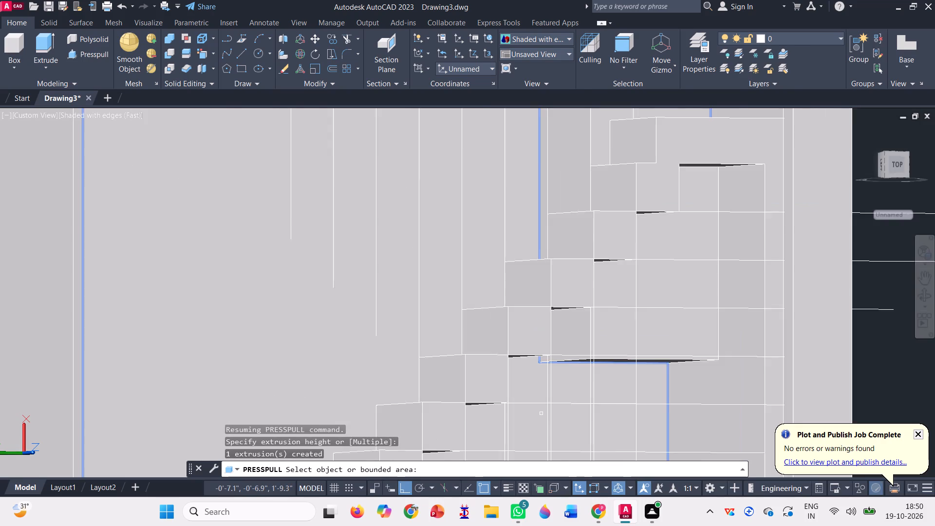
scroll(541, 413, down, 2)
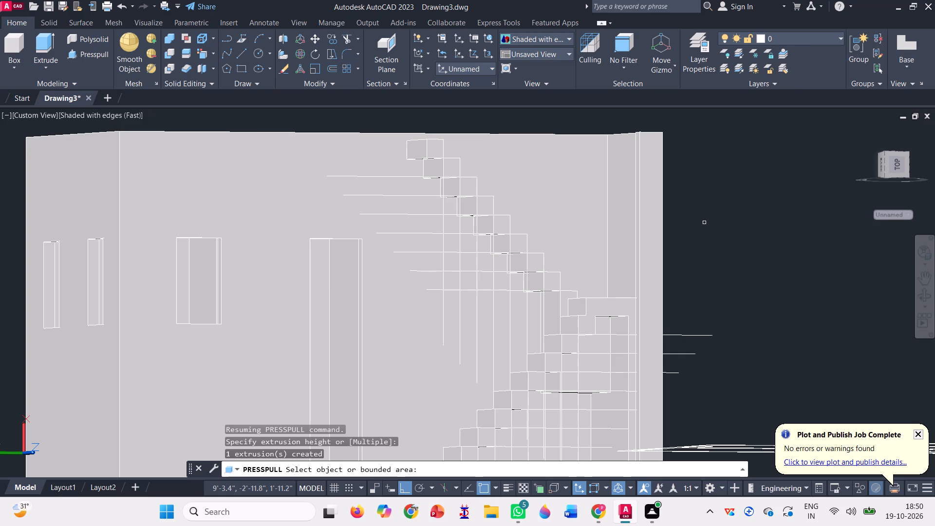
scroll(661, 289, down, 1)
click(921, 290)
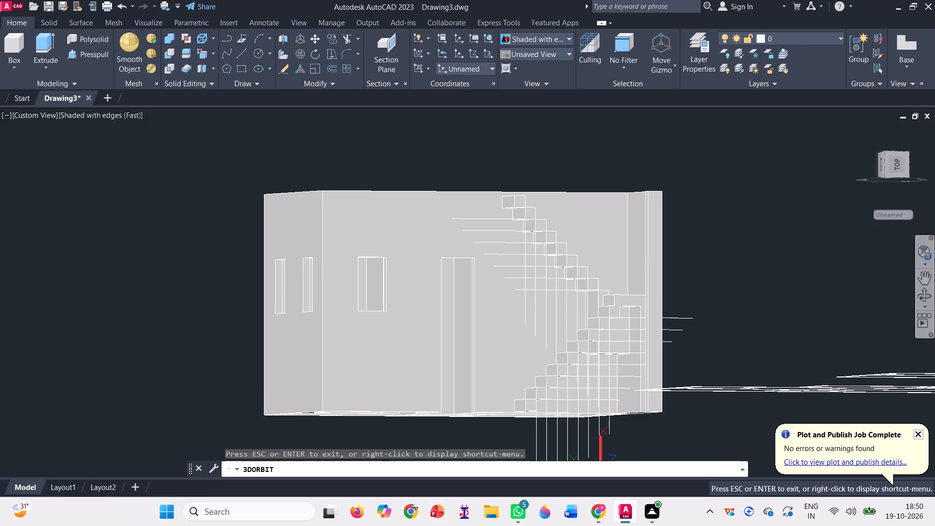
drag(705, 298, 717, 328)
scroll(627, 322, down, 7)
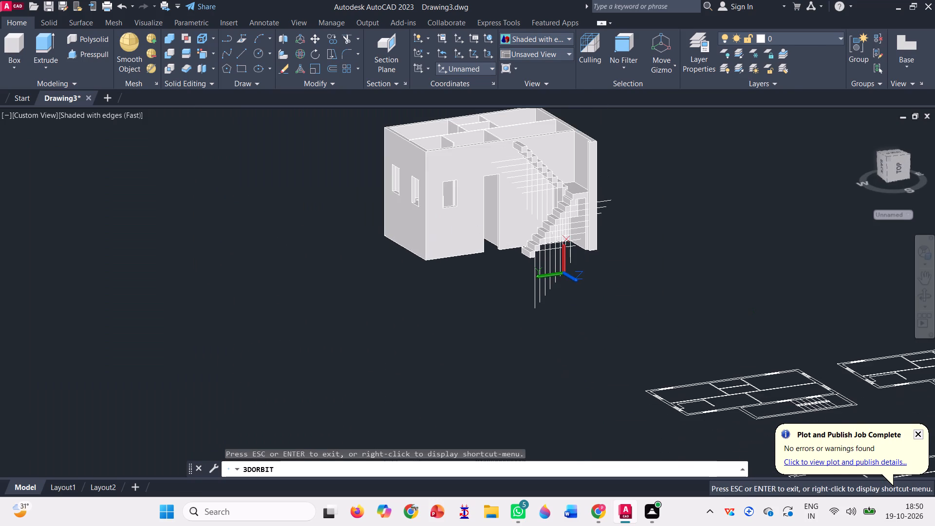
scroll(556, 174, up, 10)
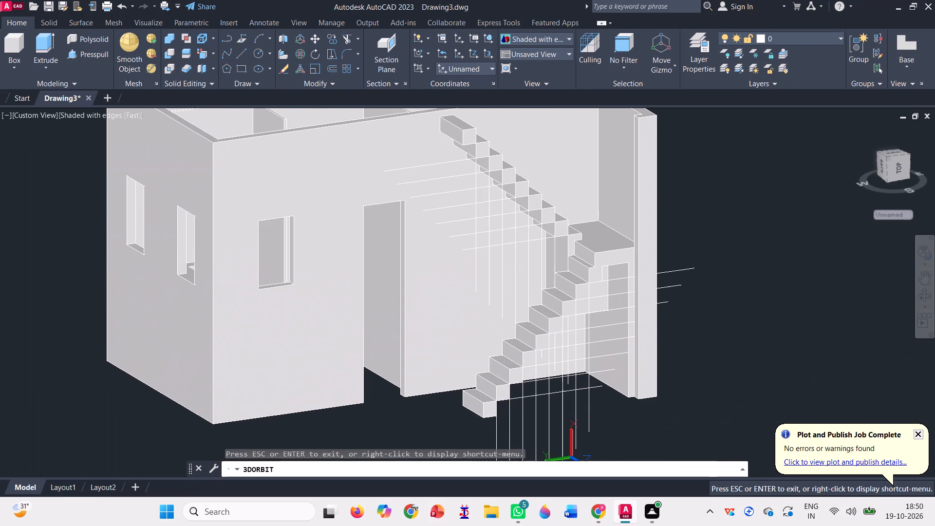
scroll(561, 147, up, 3)
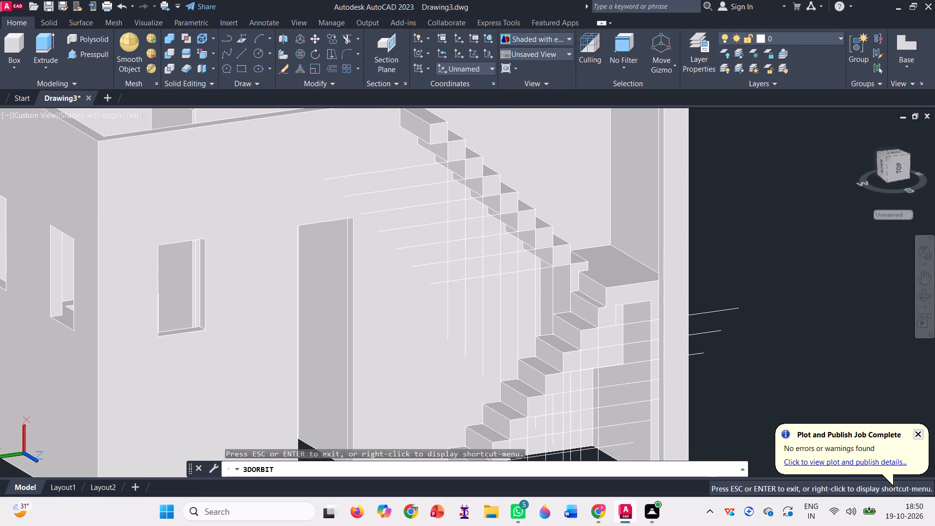
key(Escape)
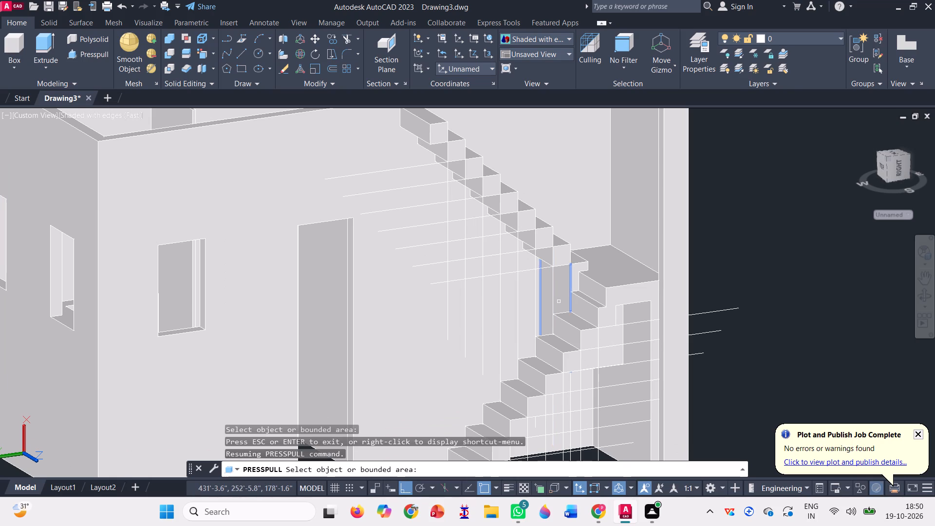
scroll(601, 346, up, 3)
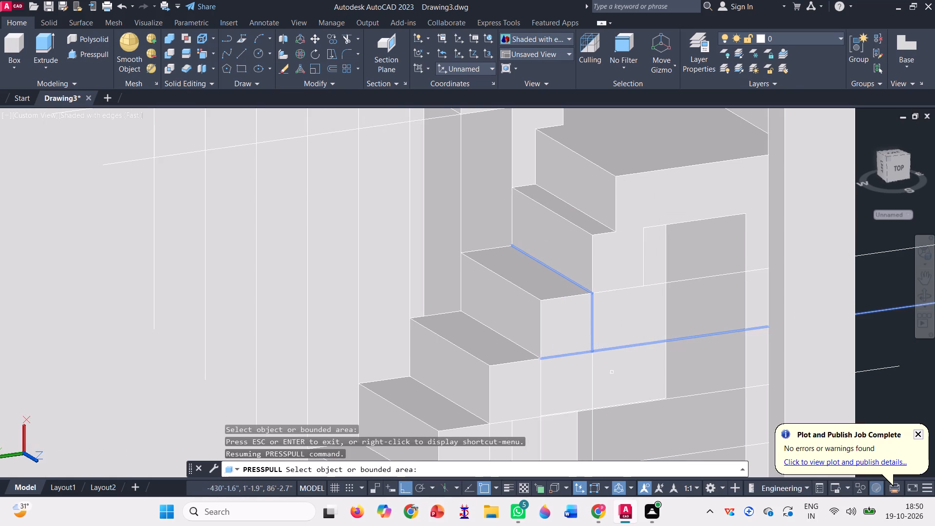
click(614, 373)
scroll(467, 286, up, 1)
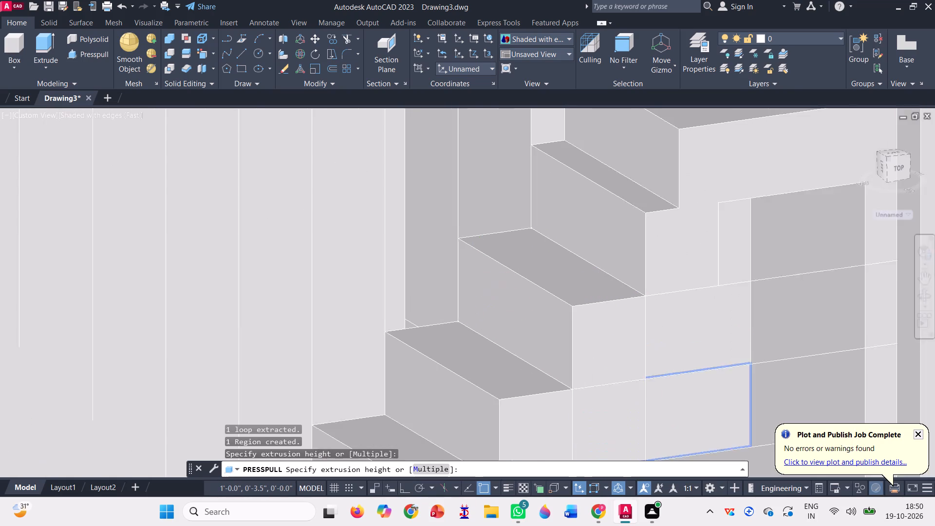
scroll(467, 286, up, 1)
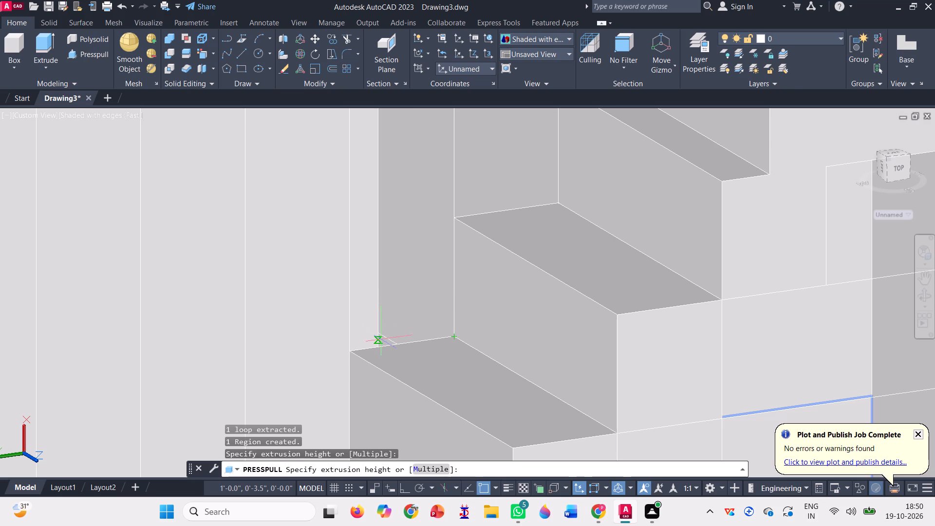
click(378, 334)
Press/pull the infill cell second from the top beneath the landing horizontally back to its far edge.
scroll(419, 285, down, 2)
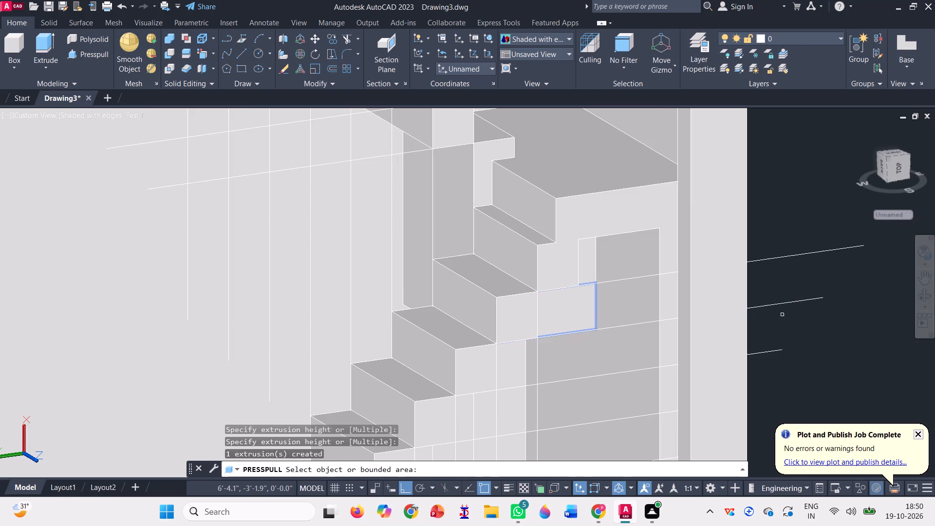
click(926, 300)
drag(810, 337, 786, 317)
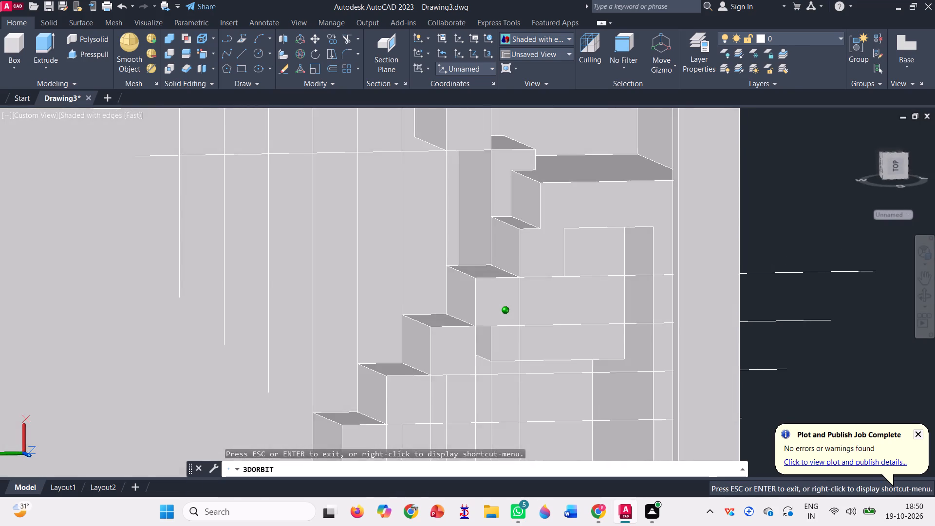
drag(786, 317, 766, 307)
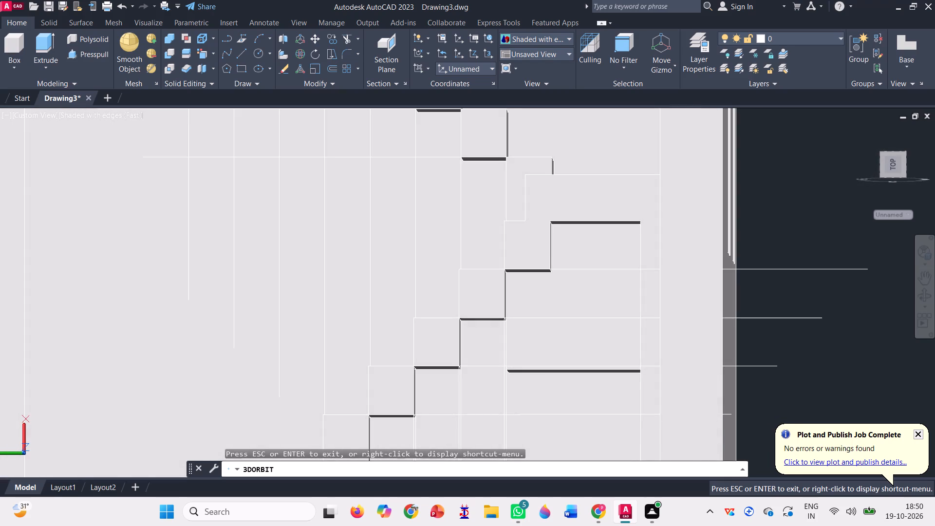
scroll(559, 254, up, 3)
key(Escape)
click(592, 309)
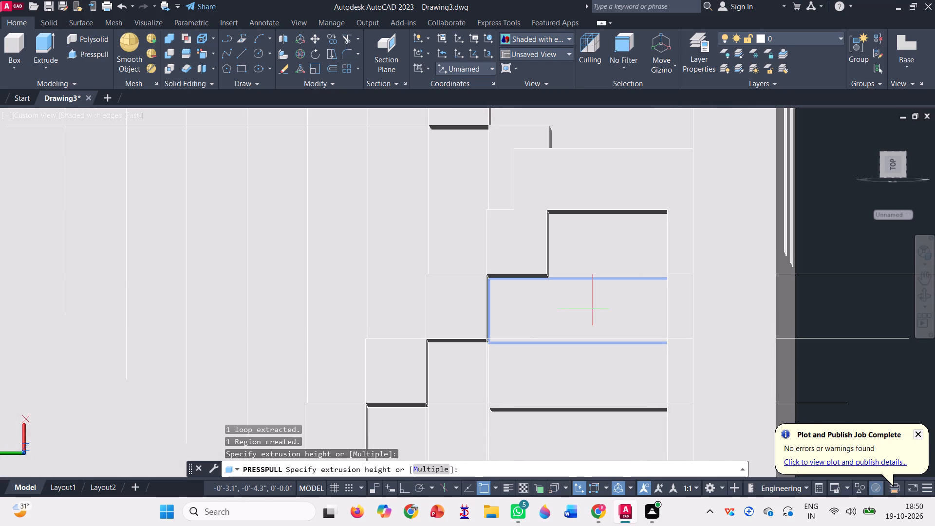
scroll(592, 307, up, 3)
scroll(588, 290, down, 3)
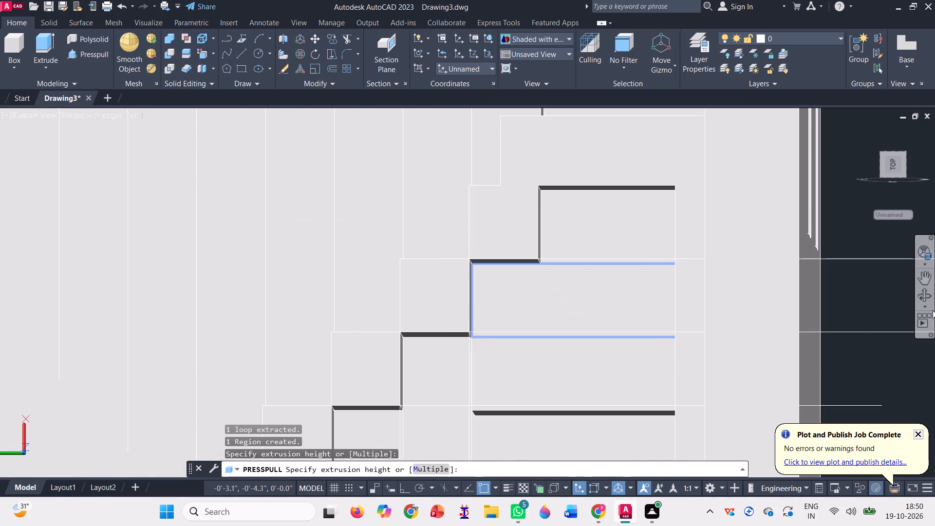
click(923, 300)
drag(750, 294, 812, 332)
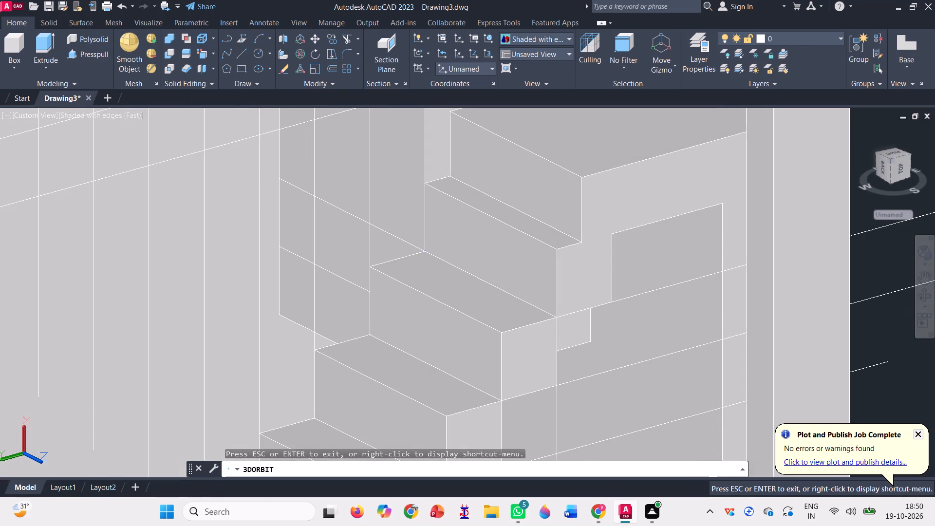
key(Escape)
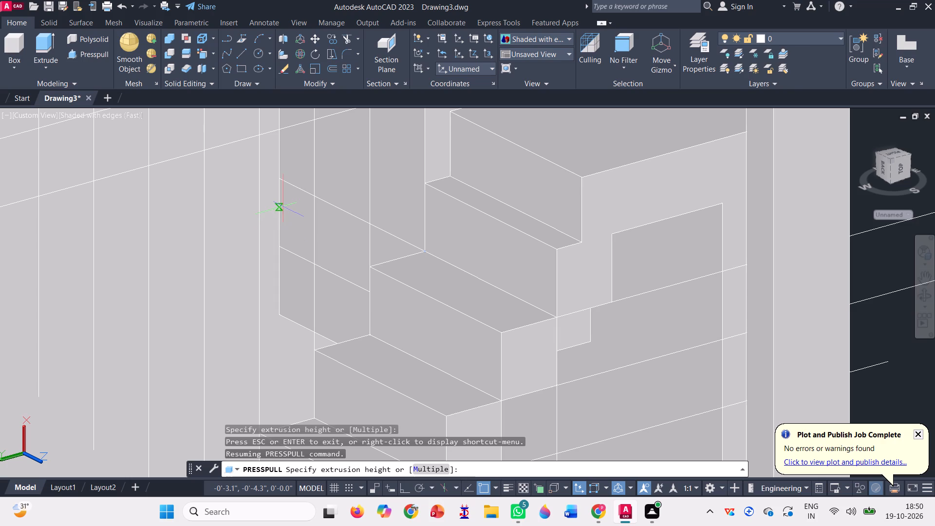
click(280, 207)
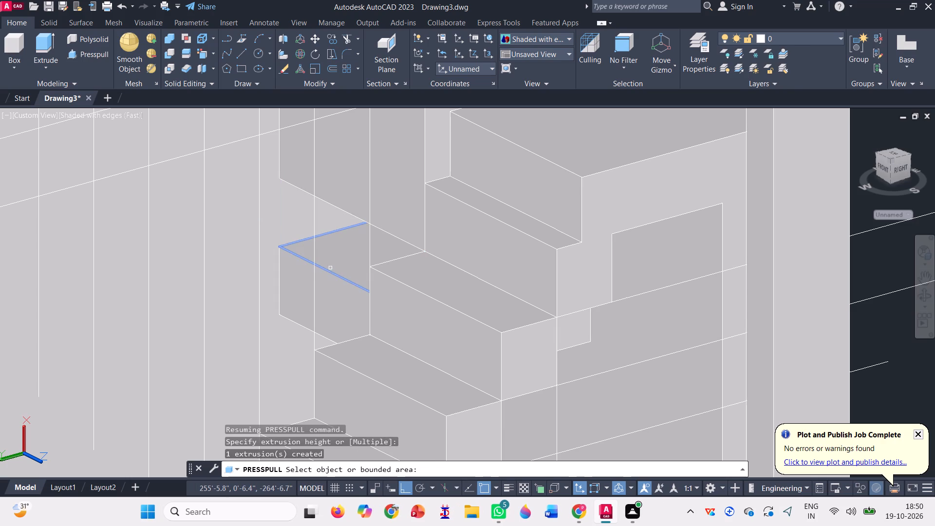
Press/pull the top face of the remaining infill column beneath the lower end of the upper flight down past the base.
click(336, 263)
scroll(355, 214, down, 2)
click(335, 267)
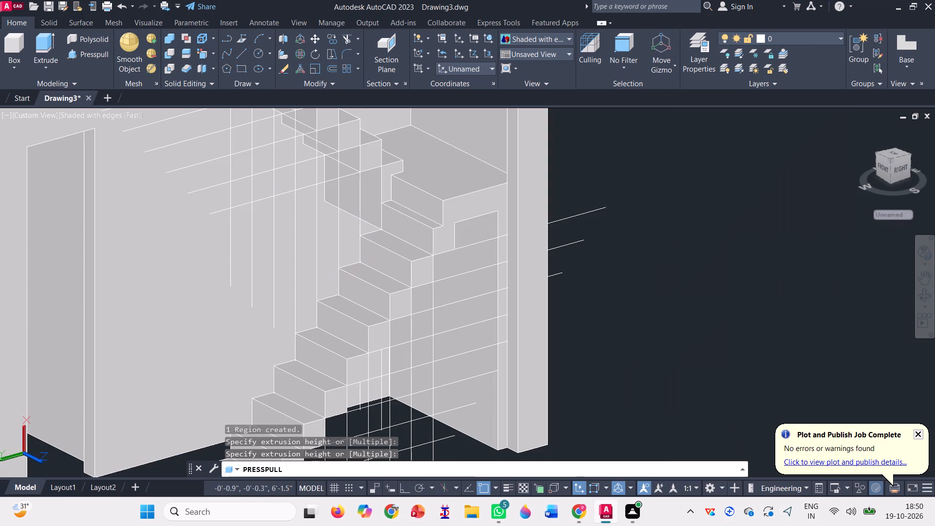
scroll(360, 190, up, 2)
scroll(459, 258, down, 2)
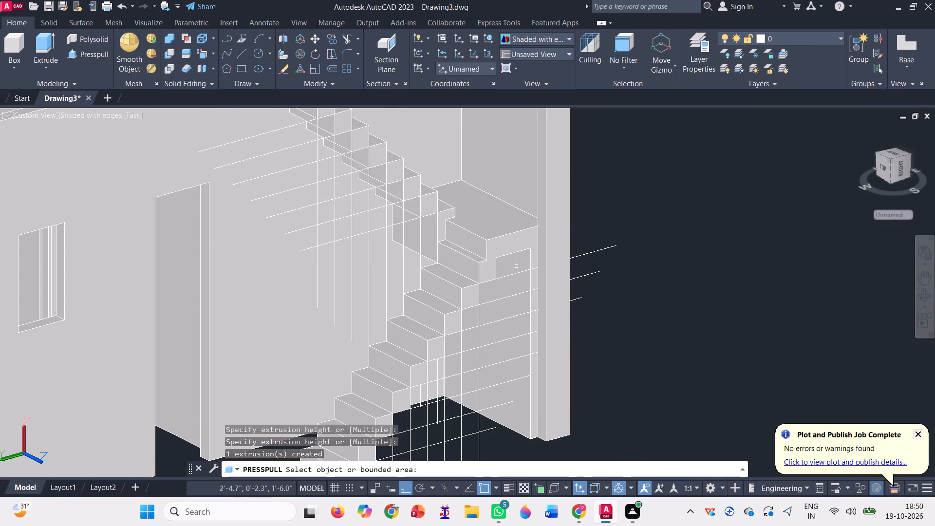
Press/pull the topmost infill cell beneath the landing horizontally back to the far edge of the infill.
click(925, 301)
drag(808, 334, 777, 324)
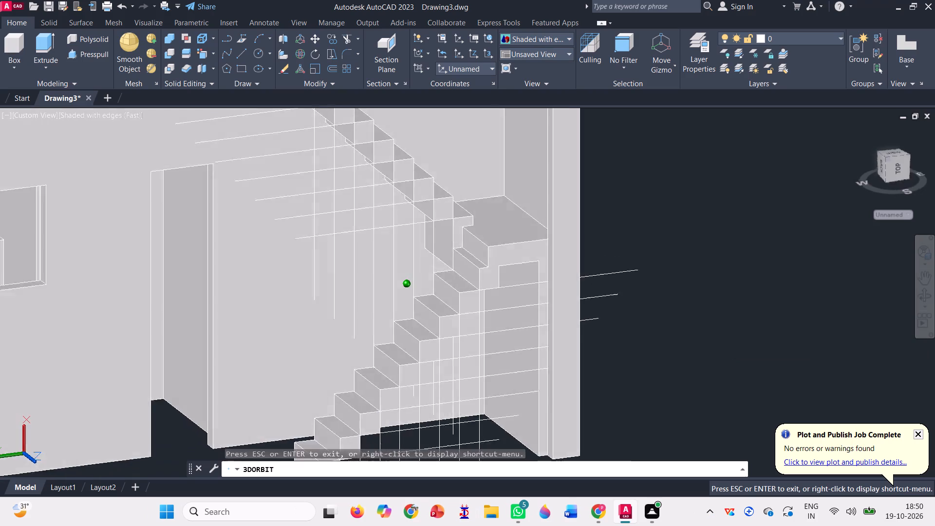
drag(777, 324, 753, 311)
key(Escape)
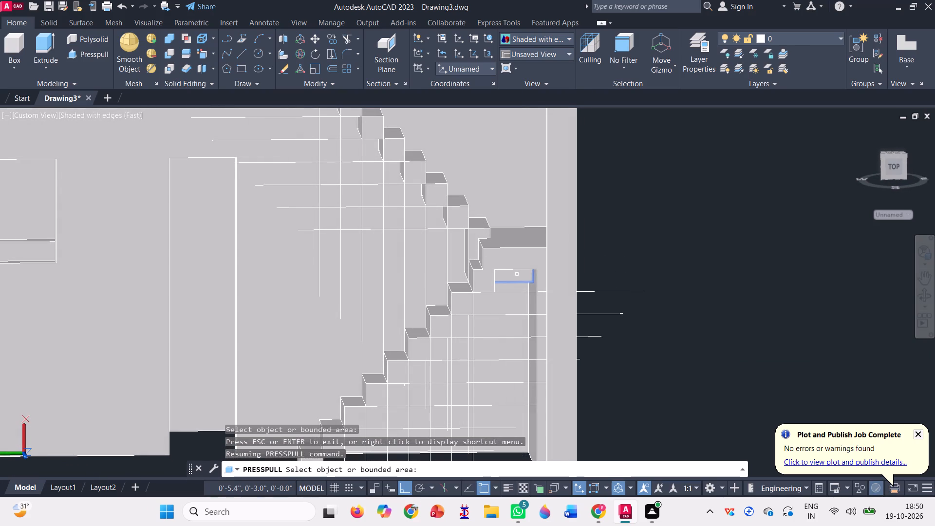
click(517, 274)
click(932, 299)
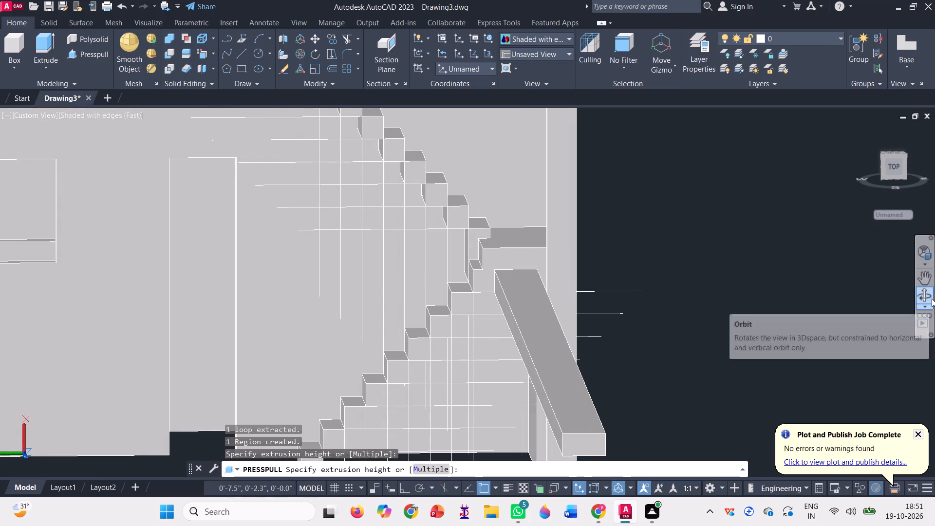
drag(697, 302, 773, 326)
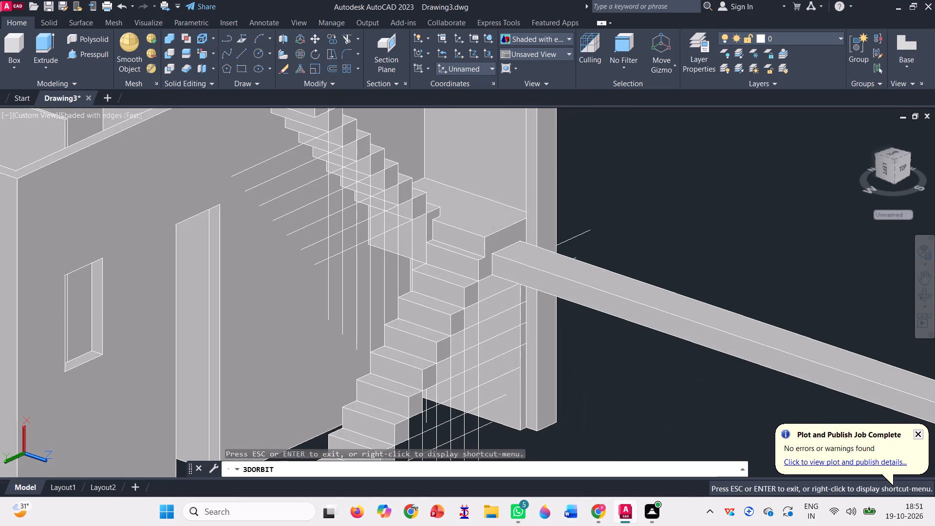
key(Escape)
scroll(378, 215, up, 3)
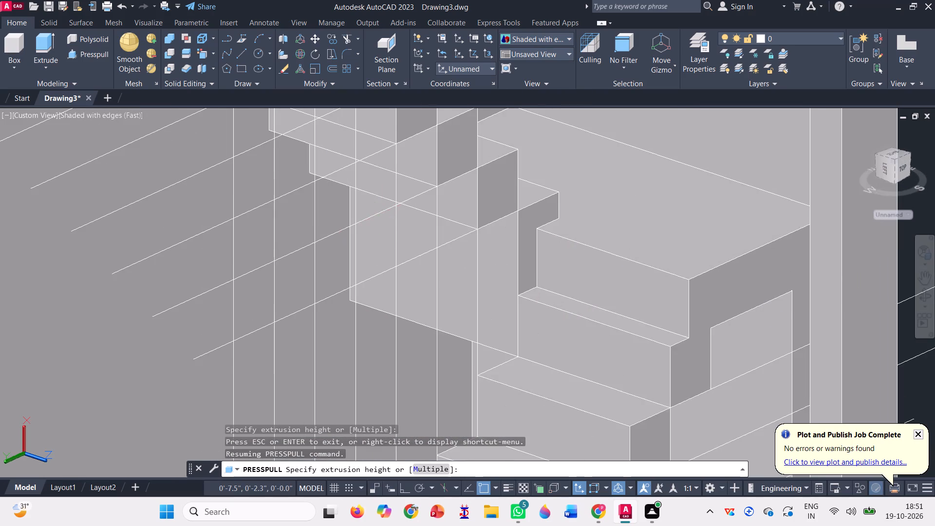
scroll(369, 219, up, 2)
click(331, 258)
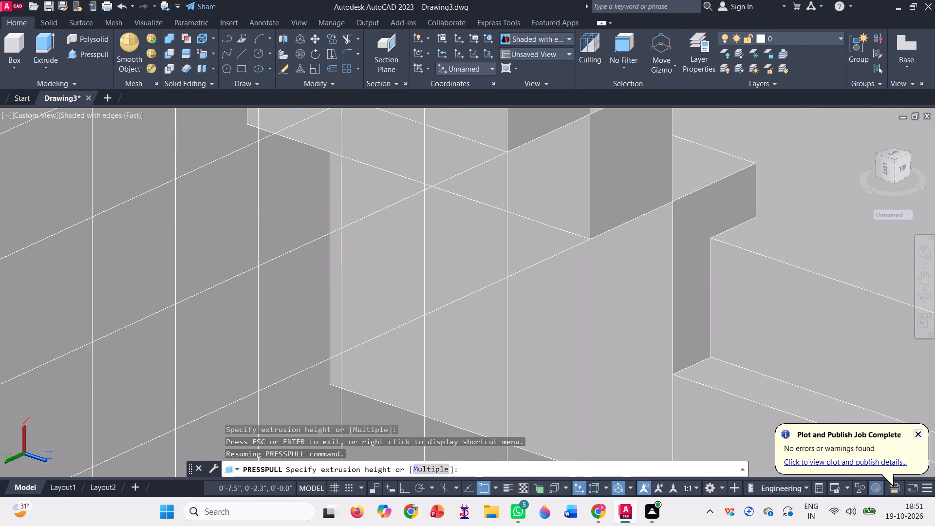
scroll(489, 247, down, 2)
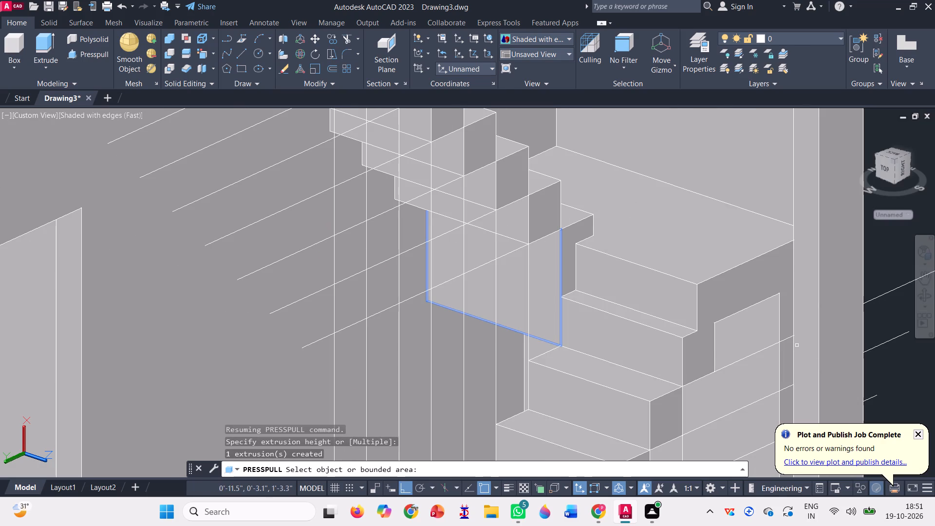
Draw a line from the midpoint of the vertical edge below the landing to the infill corner, continuing across its end face to the far edge.
click(925, 298)
drag(834, 349, 792, 315)
scroll(583, 311, down, 2)
drag(729, 386, 689, 370)
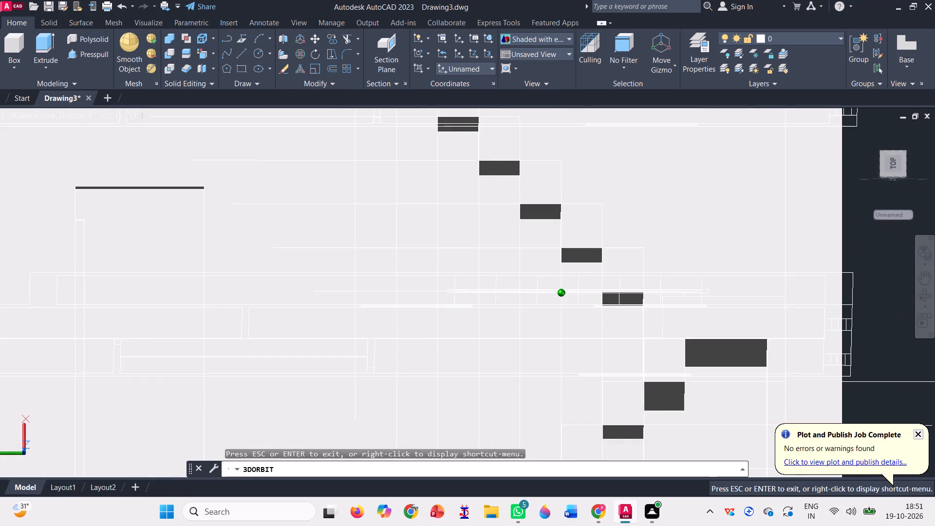
drag(689, 370, 763, 404)
scroll(564, 311, up, 3)
key(Escape)
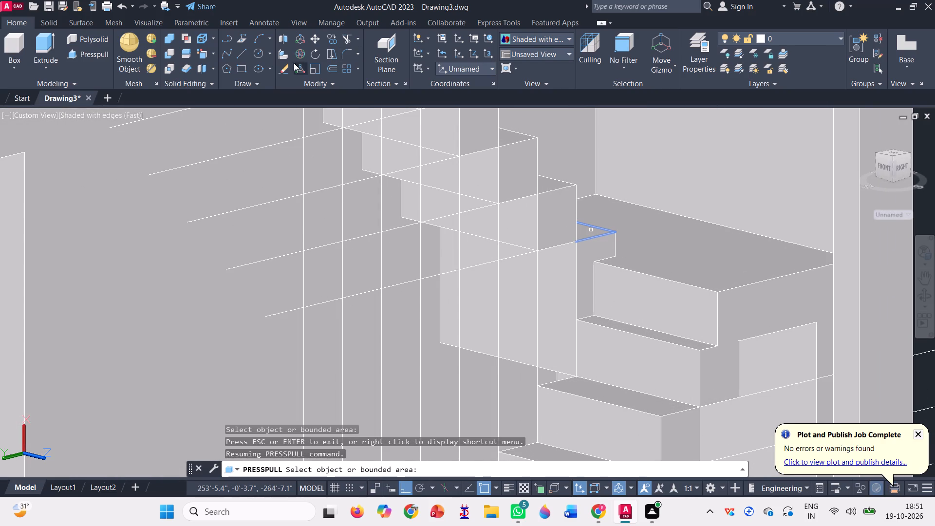
click(243, 59)
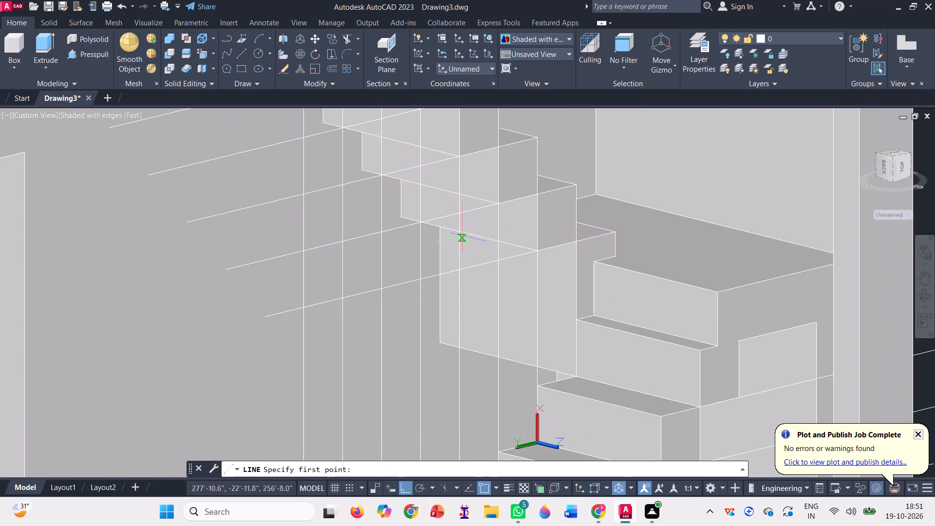
scroll(583, 261, up, 2)
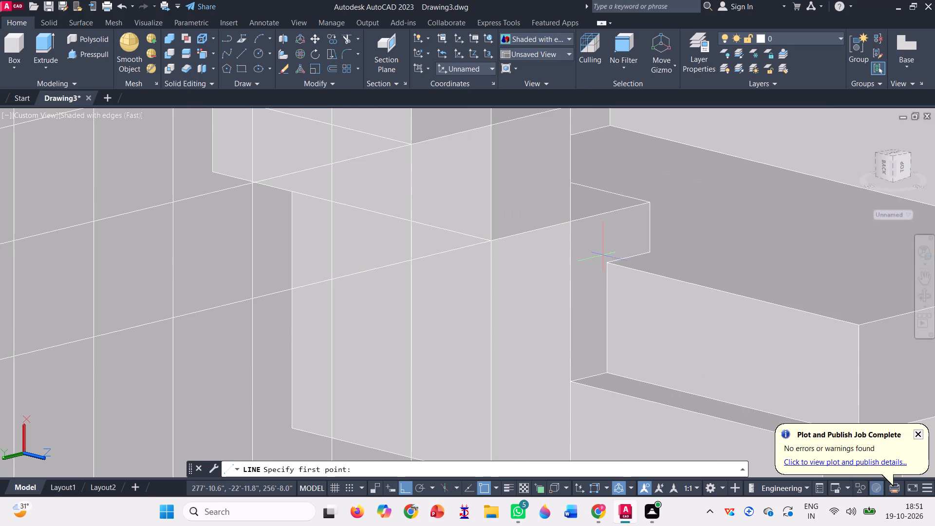
click(606, 314)
click(572, 325)
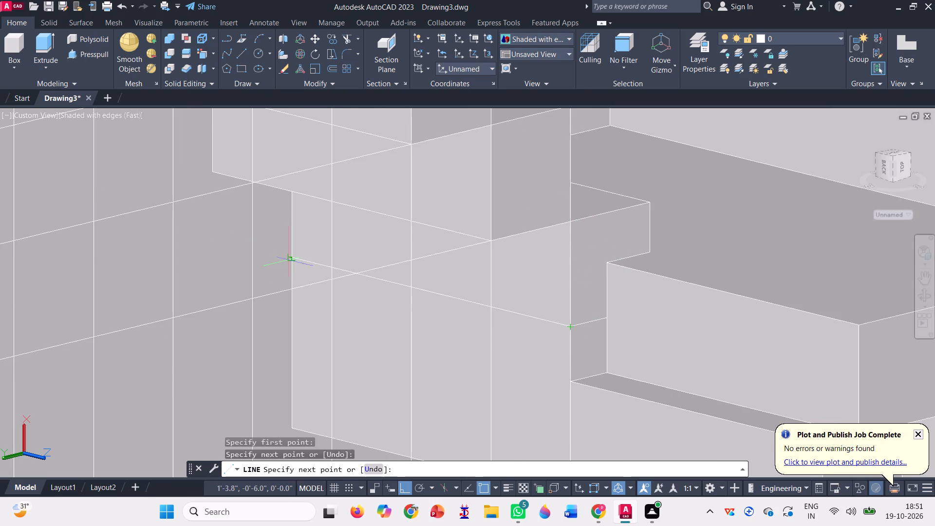
click(289, 260)
key(space)
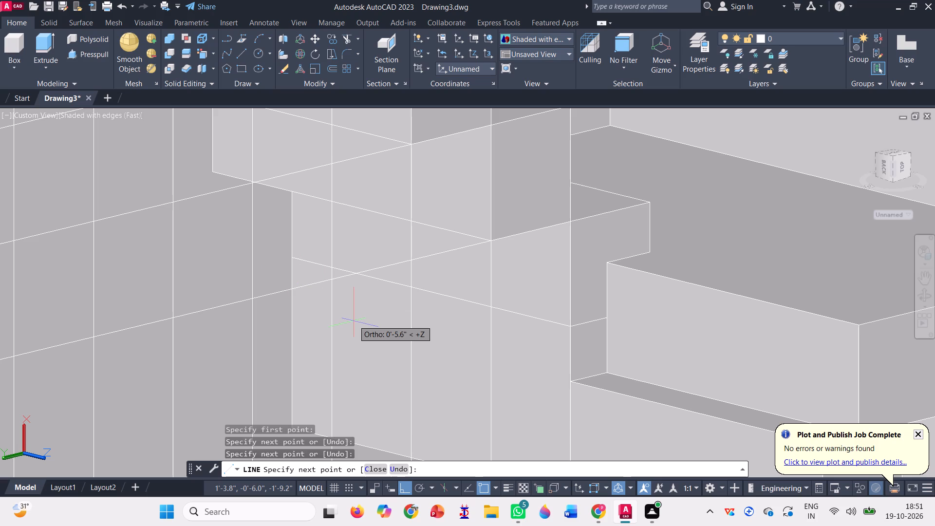
Press/pull the infill end face below the new line, and the narrow strip left beneath it, horizontally back toward the landing.
click(92, 58)
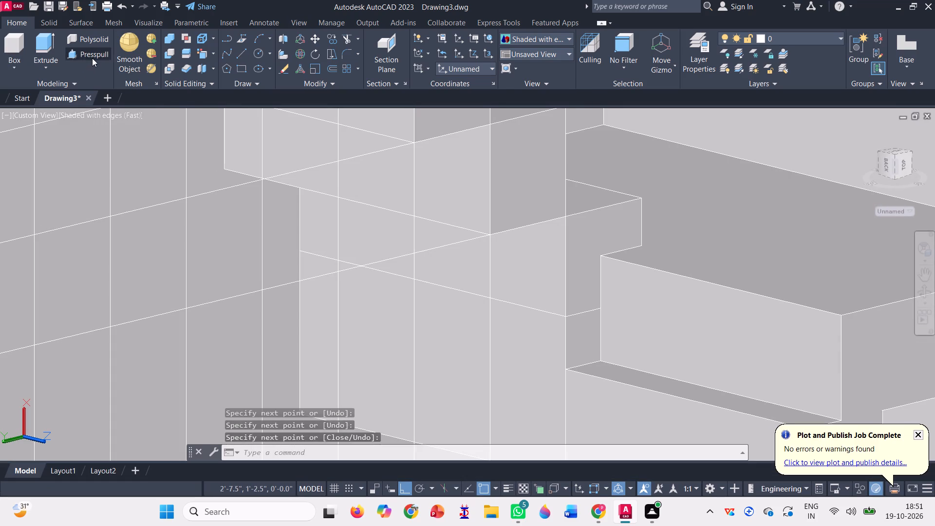
click(364, 352)
click(467, 313)
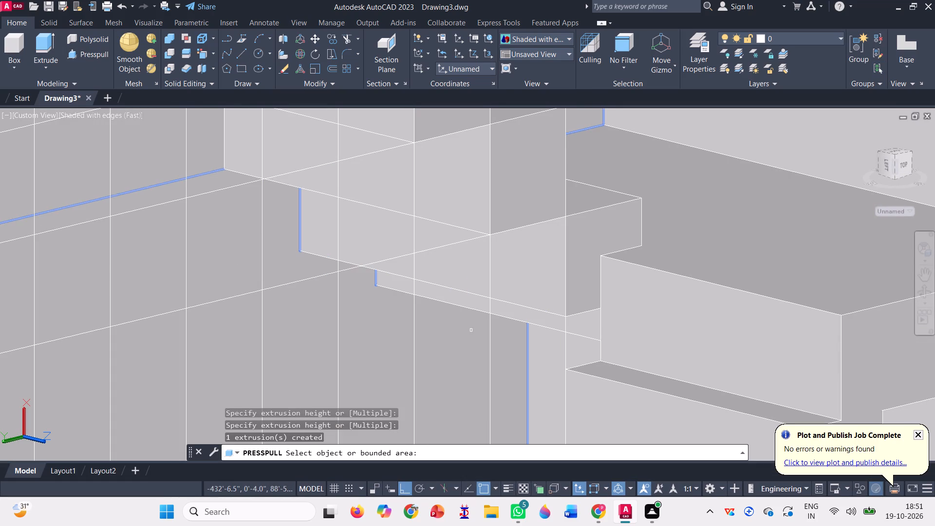
scroll(492, 323, up, 3)
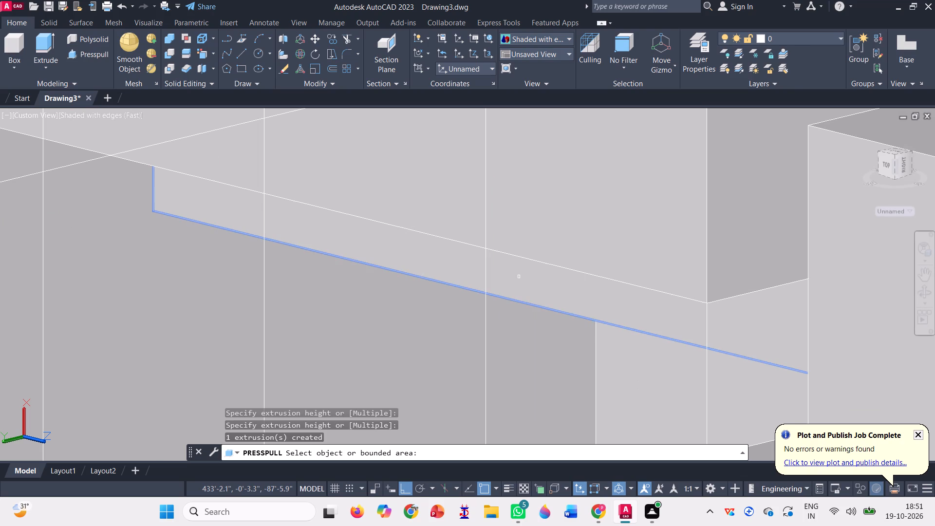
click(519, 276)
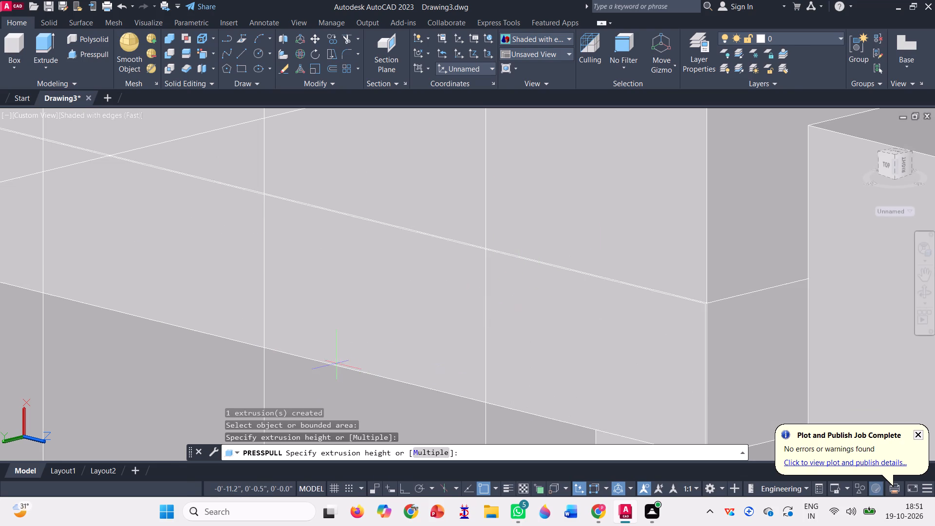
scroll(337, 330, down, 3)
click(407, 313)
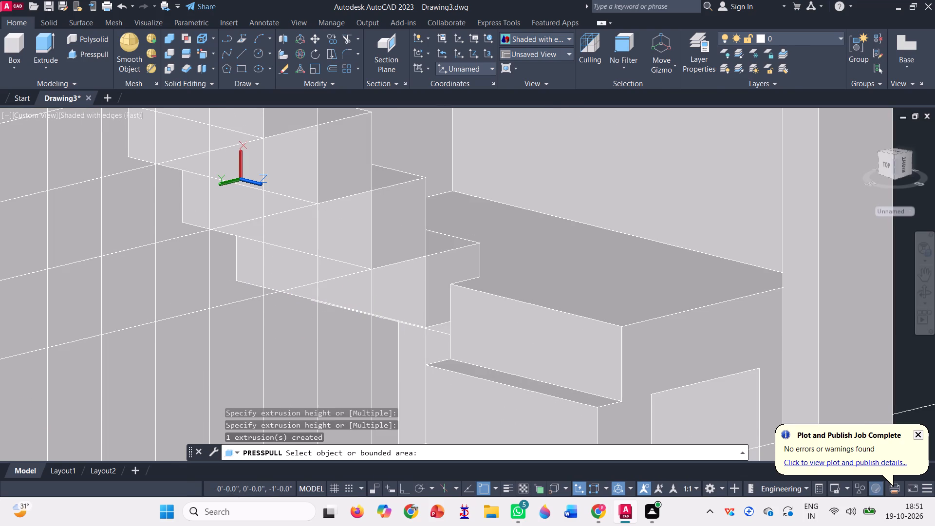
Examine the hollowed underside and the junction of the upper flight and landing from several angles.
click(930, 299)
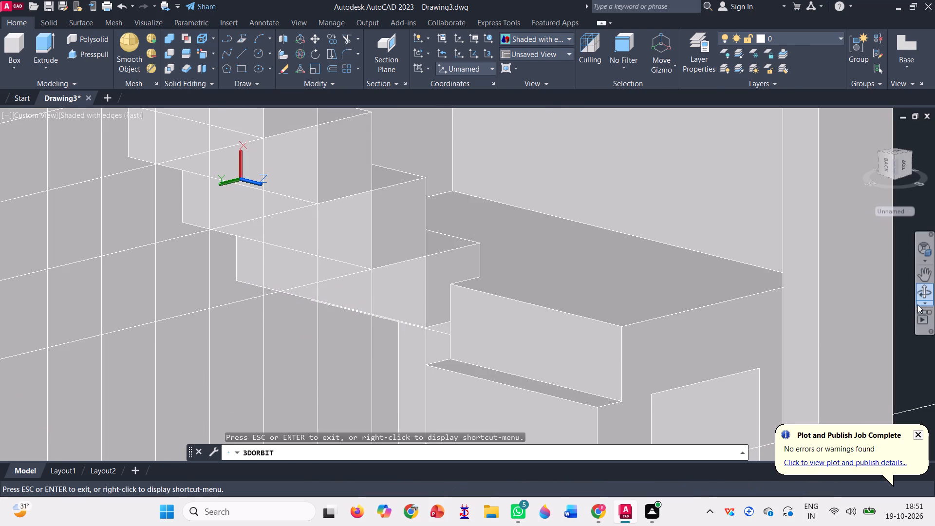
drag(736, 406, 703, 343)
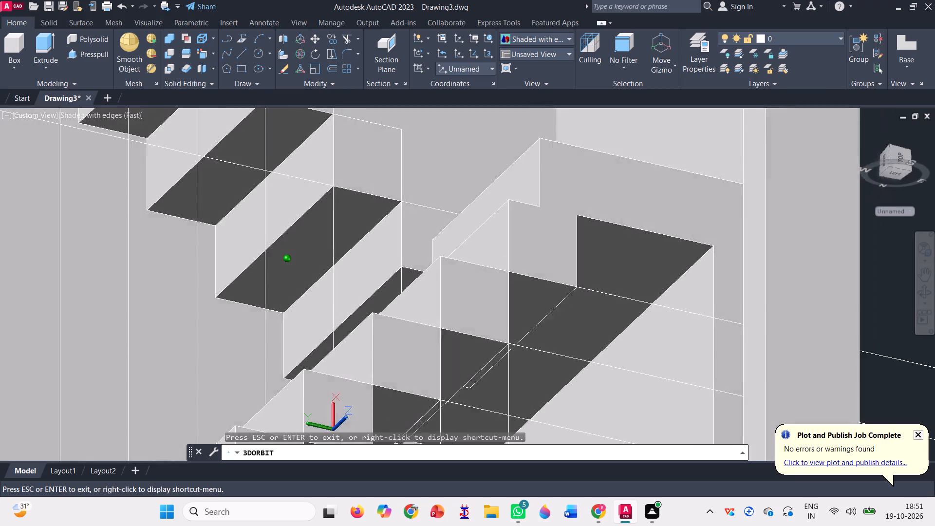
drag(703, 343, 762, 382)
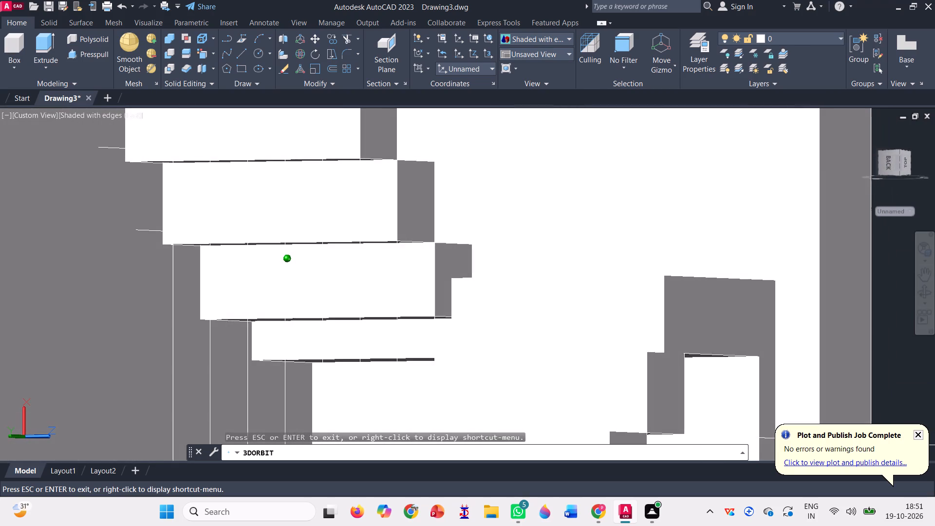
drag(762, 382, 809, 394)
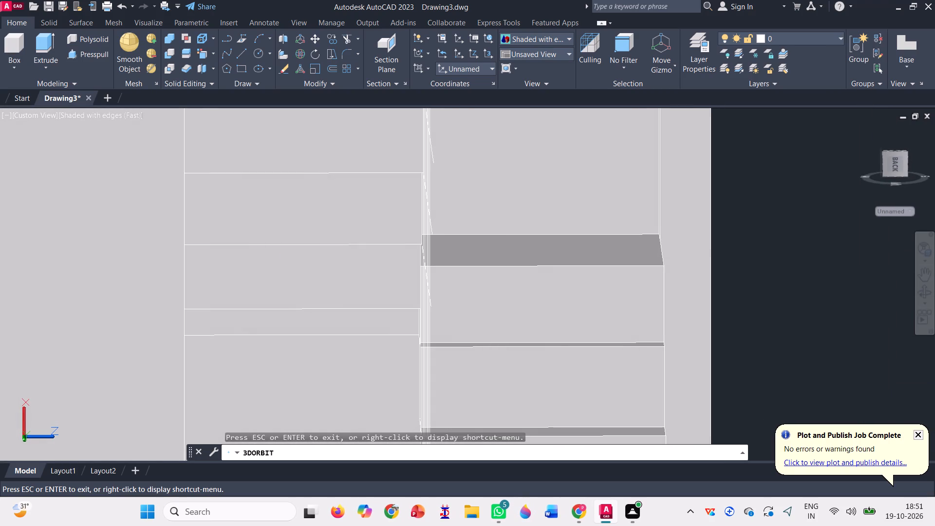
scroll(188, 294, up, 3)
drag(845, 354, 793, 356)
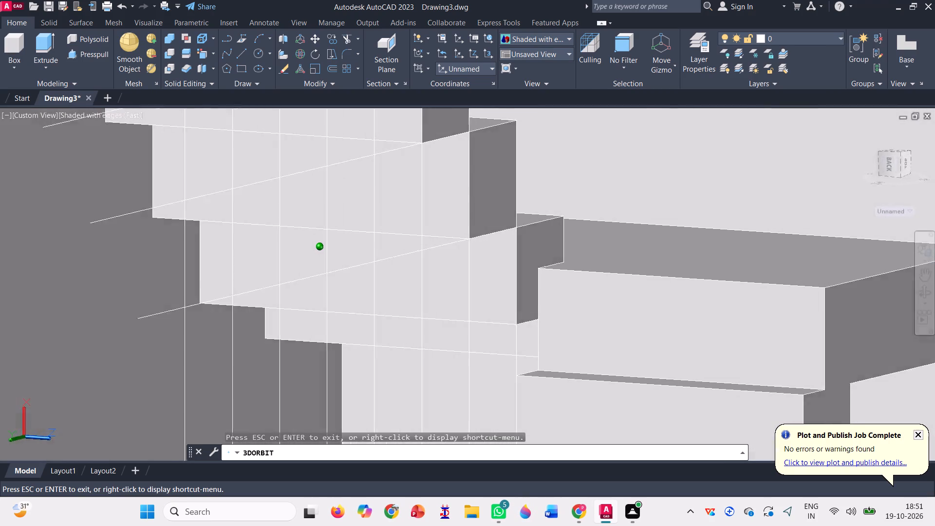
drag(793, 356, 729, 372)
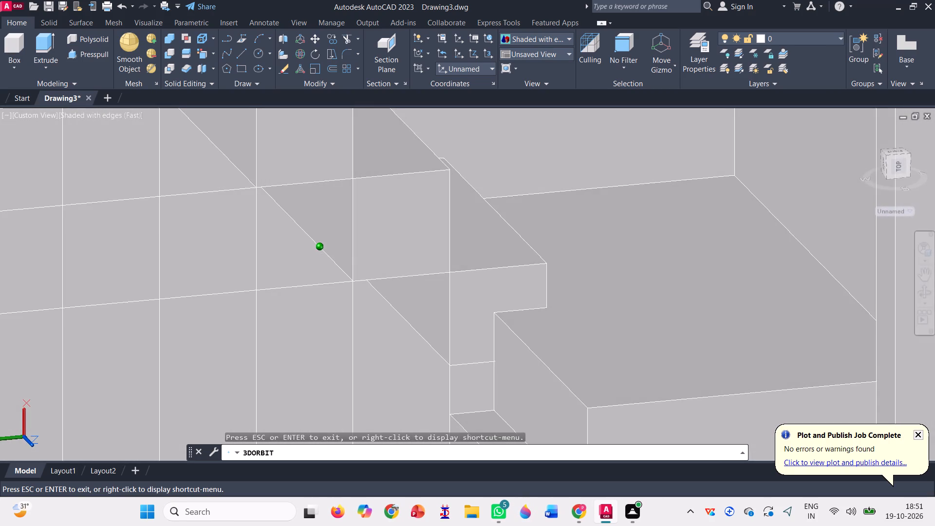
scroll(701, 280, down, 11)
scroll(628, 303, down, 2)
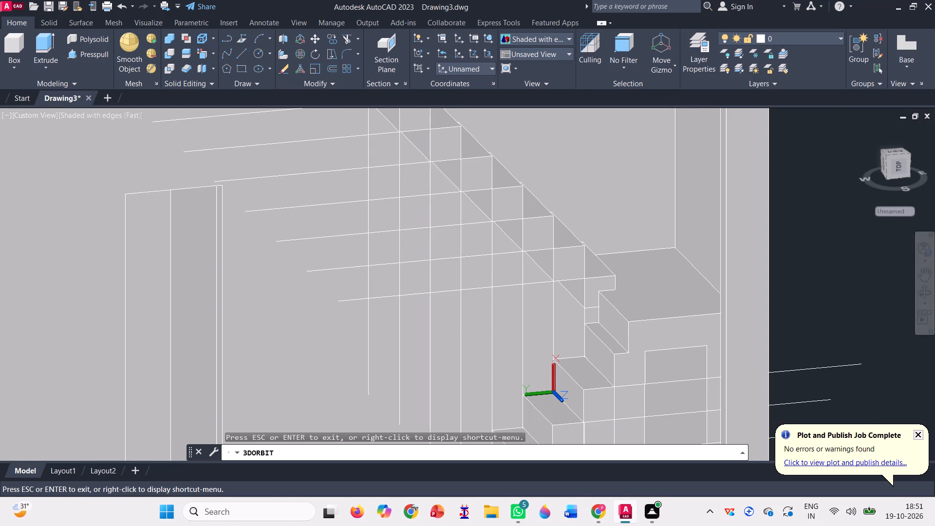
key(Escape)
key(Escape)
Move the whole house solid along the gizmo's green axis, clear of the stair construction lines.
scroll(642, 295, down, 2)
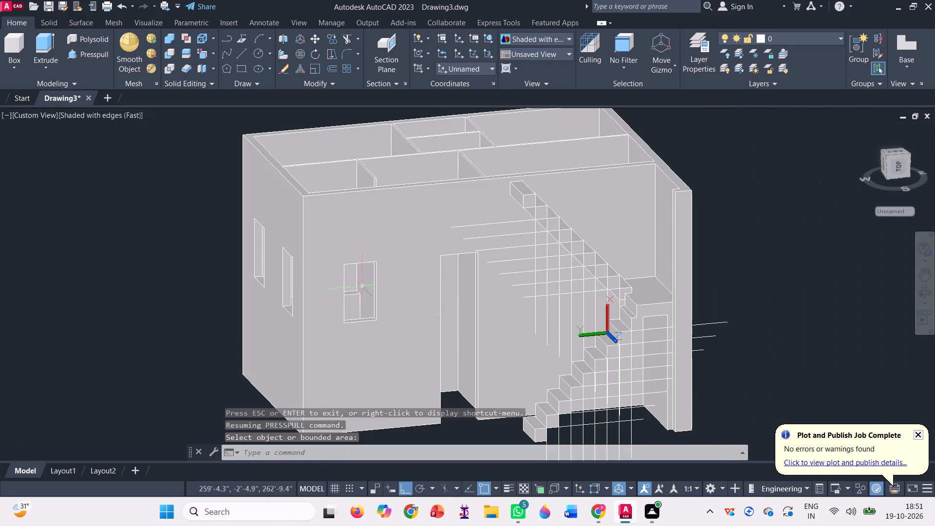
click(318, 247)
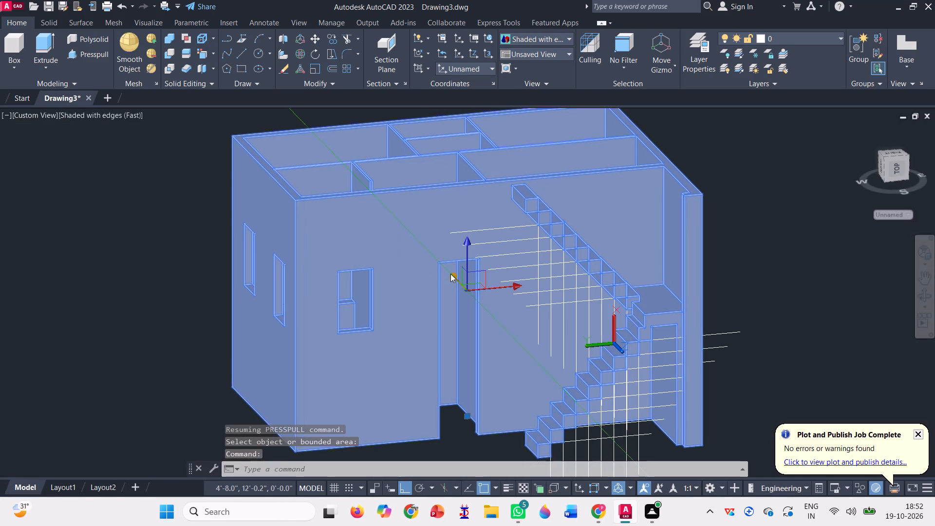
drag(456, 278, 467, 290)
scroll(430, 253, down, 6)
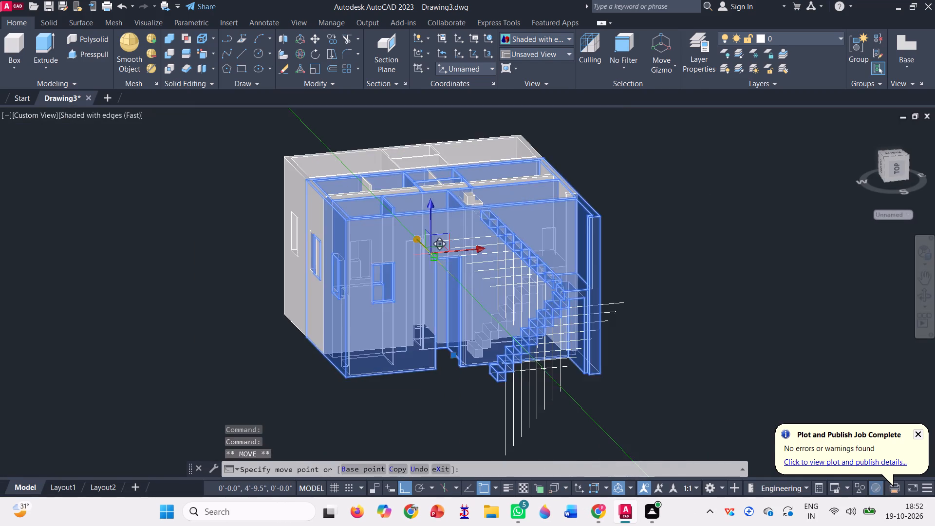
scroll(432, 250, down, 3)
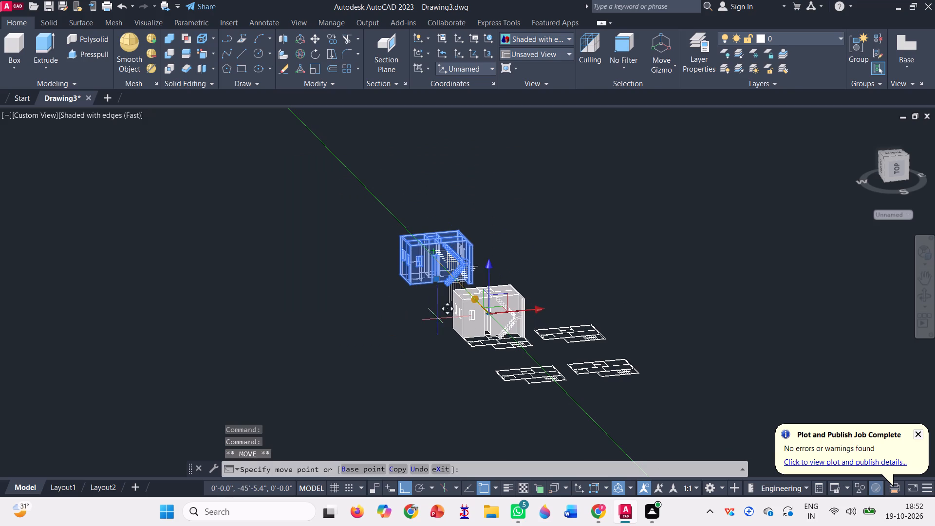
scroll(400, 319, up, 2)
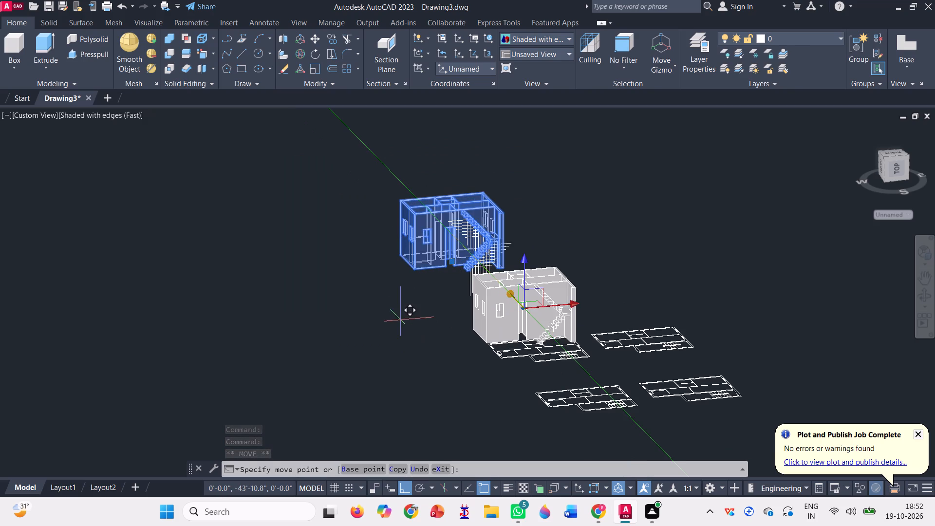
click(500, 304)
scroll(472, 214, up, 3)
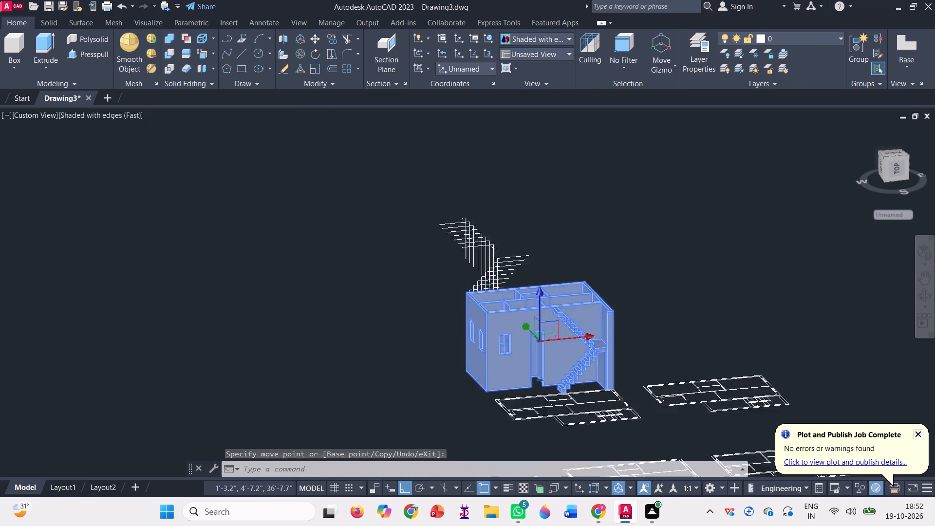
Delete all the leftover stair construction lines standing apart from the house solid.
scroll(473, 214, up, 1)
scroll(542, 331, up, 3)
scroll(518, 281, down, 7)
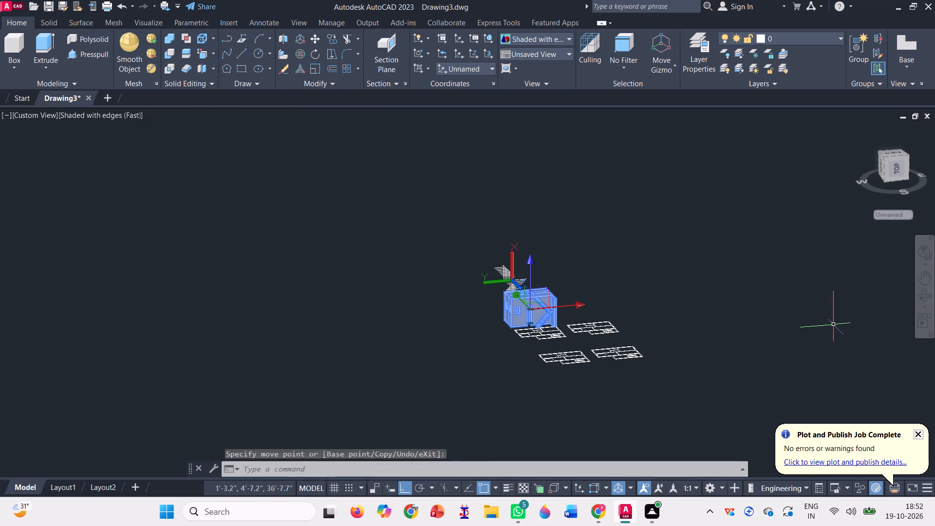
click(925, 296)
drag(607, 401, 682, 420)
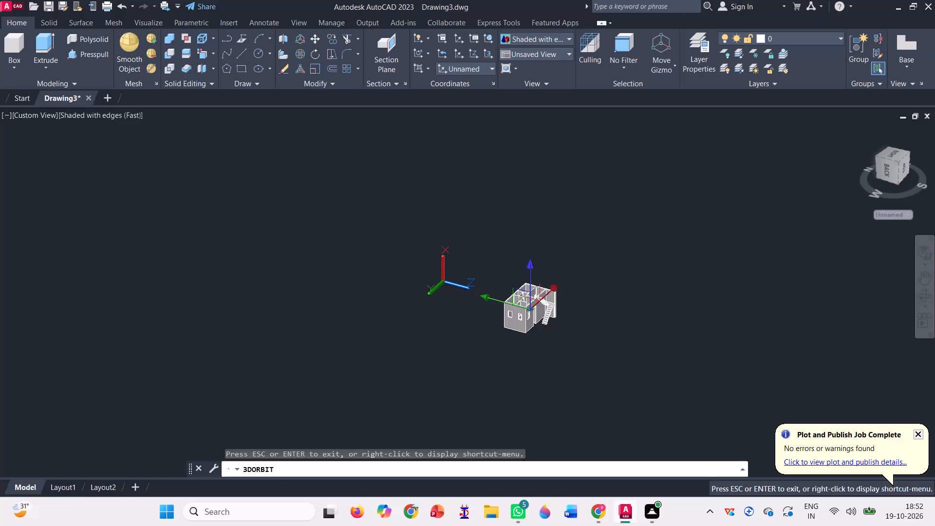
key(Escape)
key(Escape)
scroll(470, 287, up, 3)
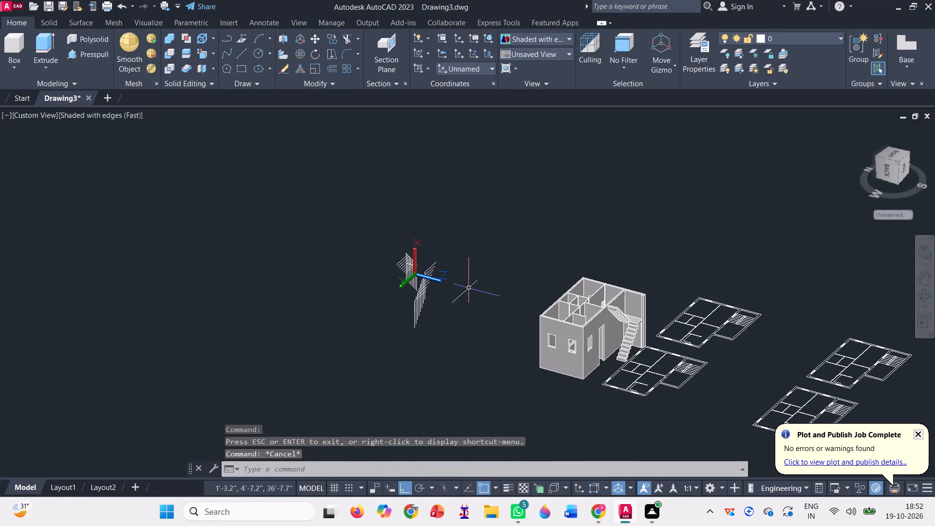
click(437, 340)
click(381, 243)
key(Delete)
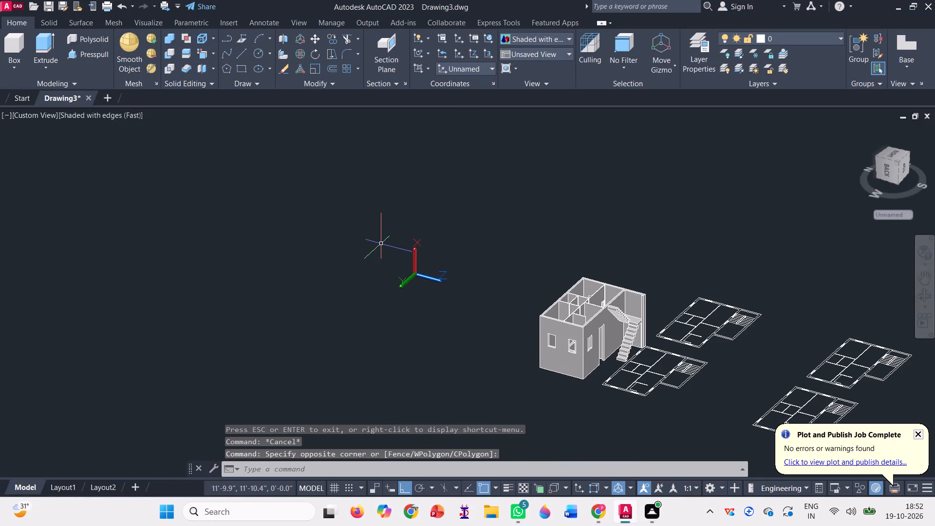
Move the house solid a short distance along the gizmo's green axis, away from the floor plans.
scroll(619, 338, up, 2)
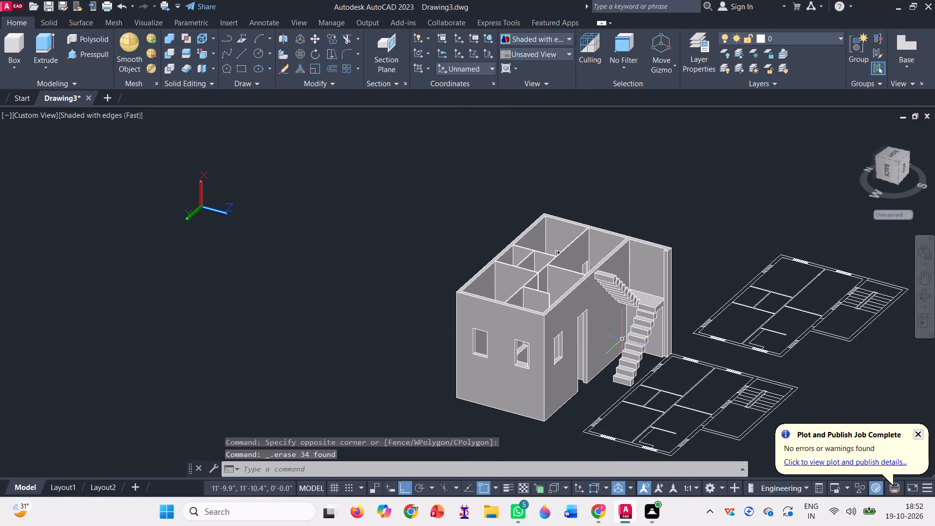
click(566, 343)
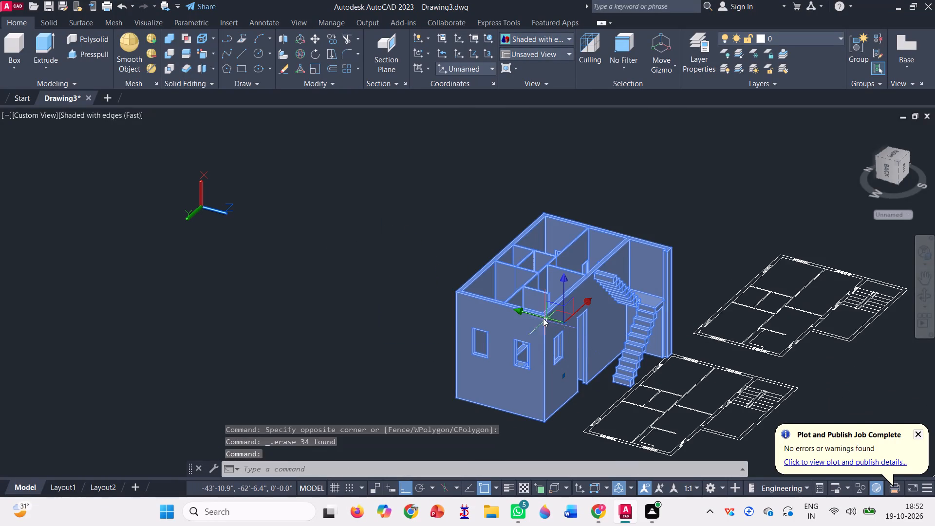
drag(543, 318, 564, 322)
click(486, 303)
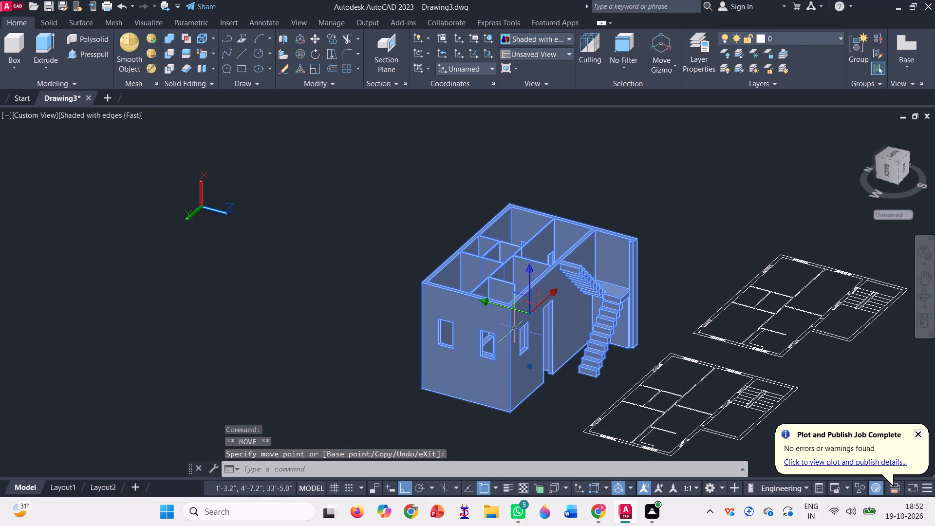
key(Escape)
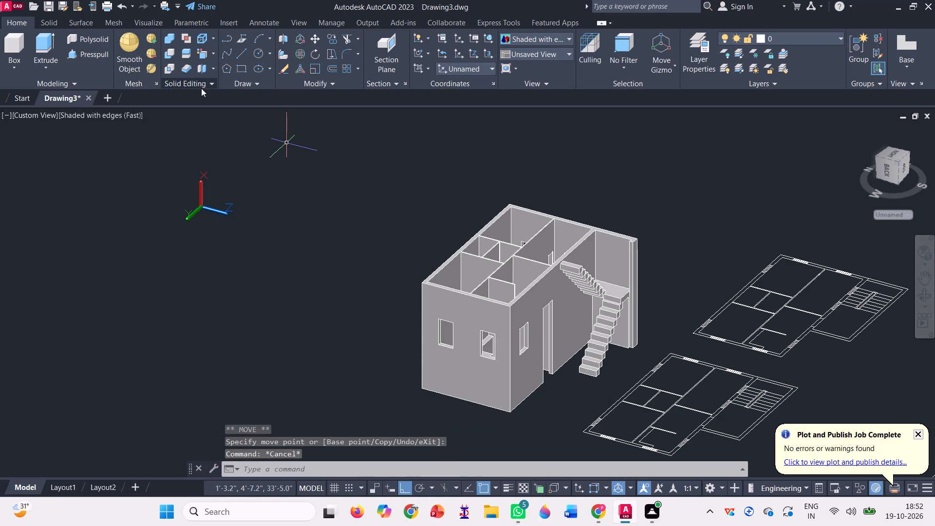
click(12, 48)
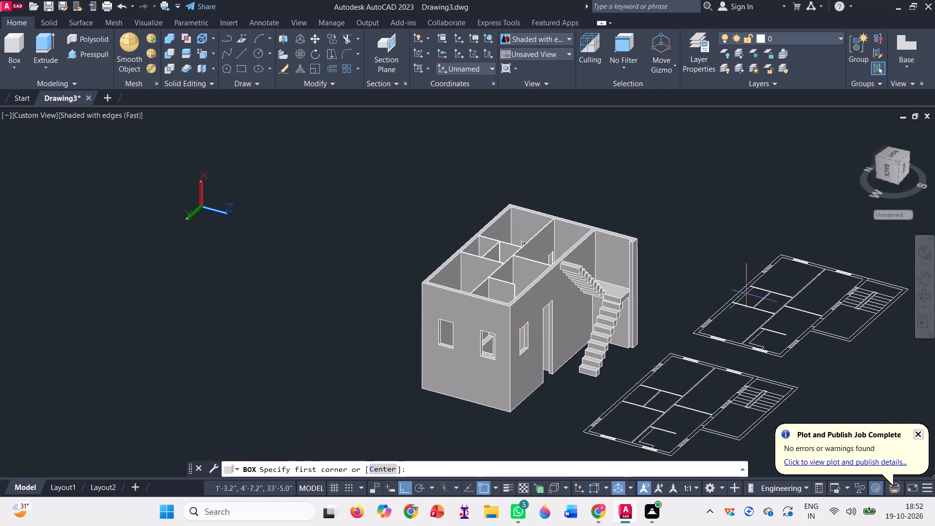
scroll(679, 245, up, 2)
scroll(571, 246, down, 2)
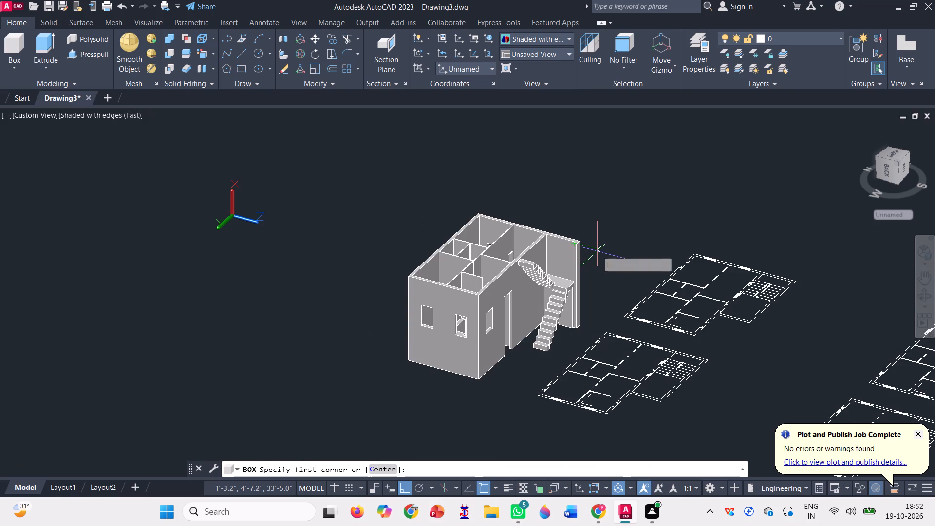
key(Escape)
Press/pull the narrow end face of the outer wall beside the landing forward to the front corner of the bottom step.
click(94, 51)
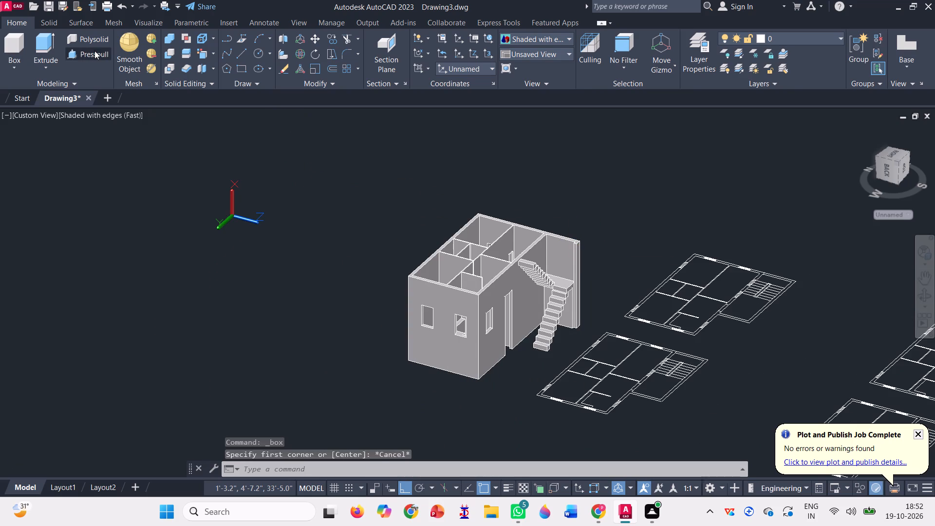
scroll(582, 280, up, 4)
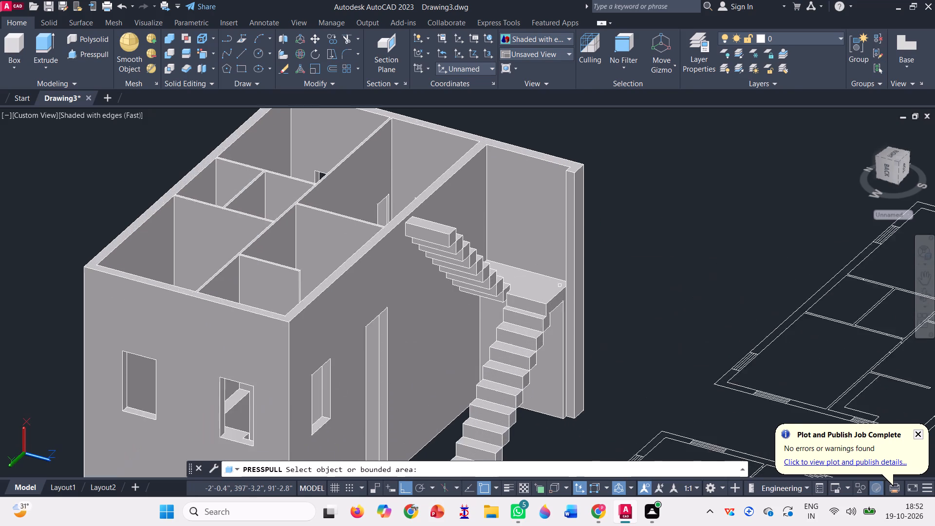
scroll(560, 285, up, 1)
click(577, 298)
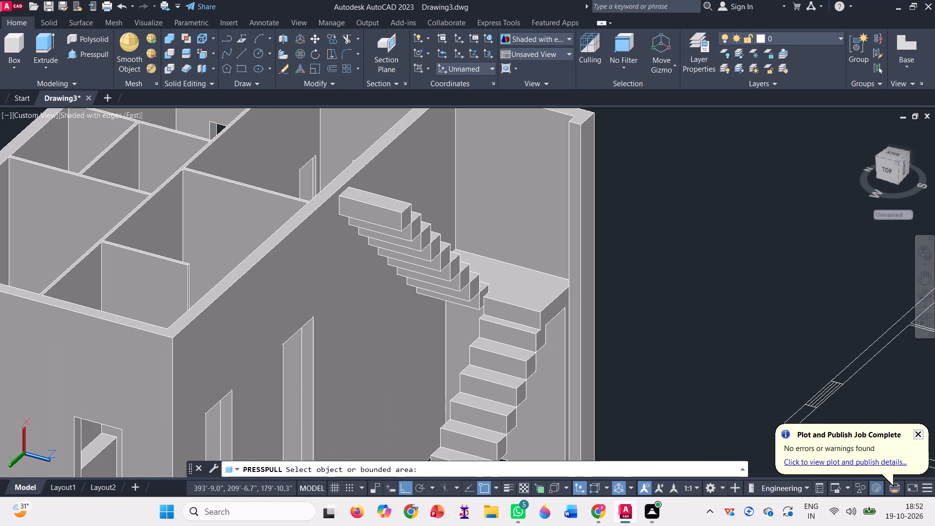
scroll(590, 242, down, 4)
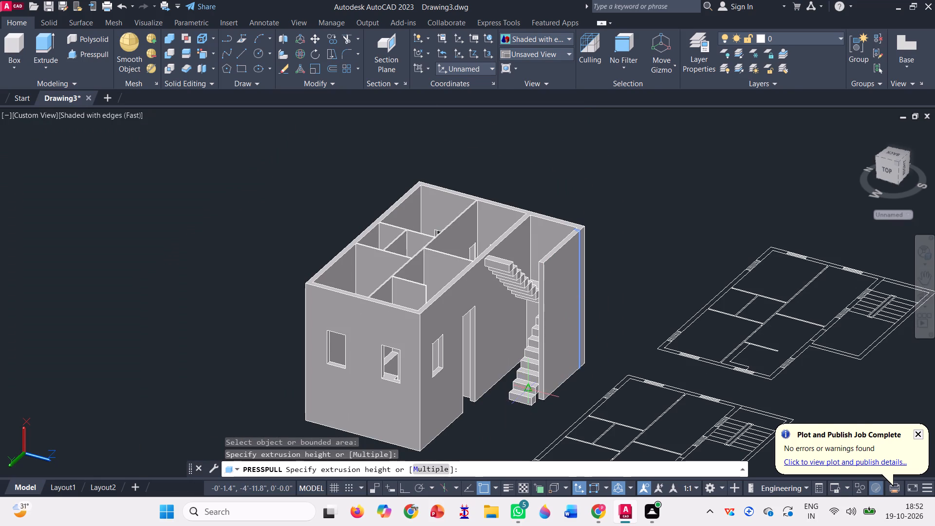
scroll(527, 388, up, 2)
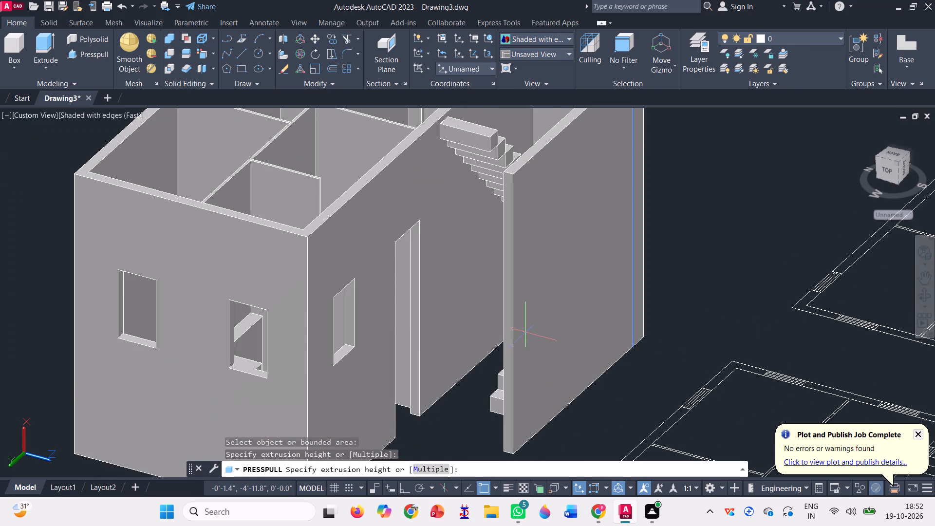
scroll(513, 307, down, 2)
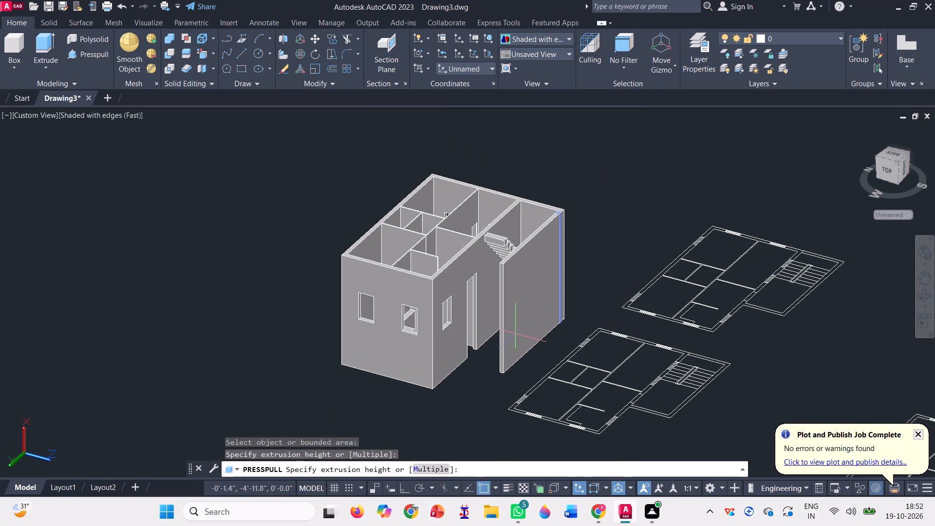
click(519, 357)
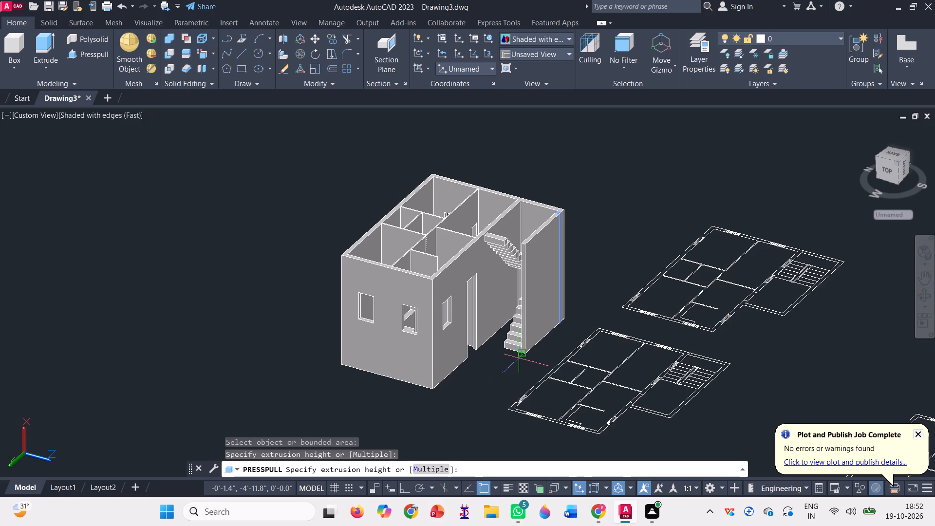
Press/pull the joined front face of the outer stair wall and bottom step a short distance farther forward.
scroll(525, 346, up, 3)
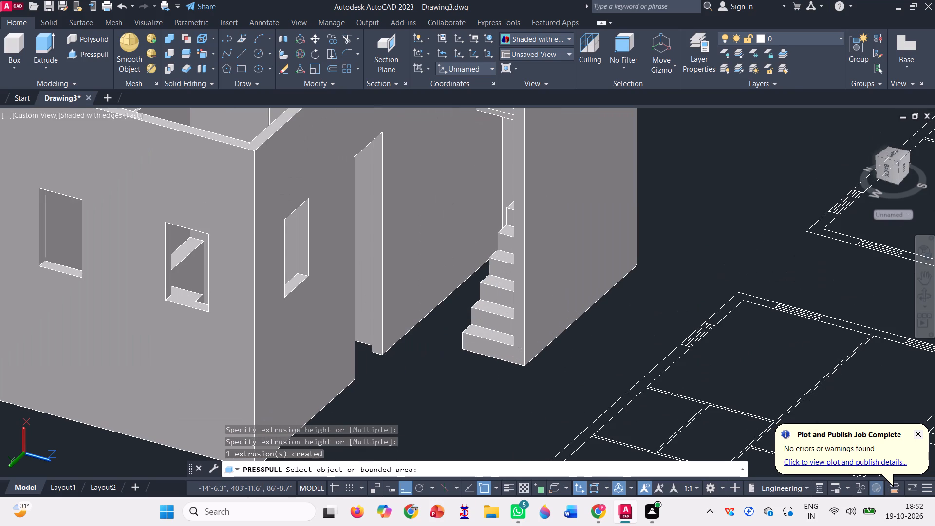
scroll(518, 364, down, 1)
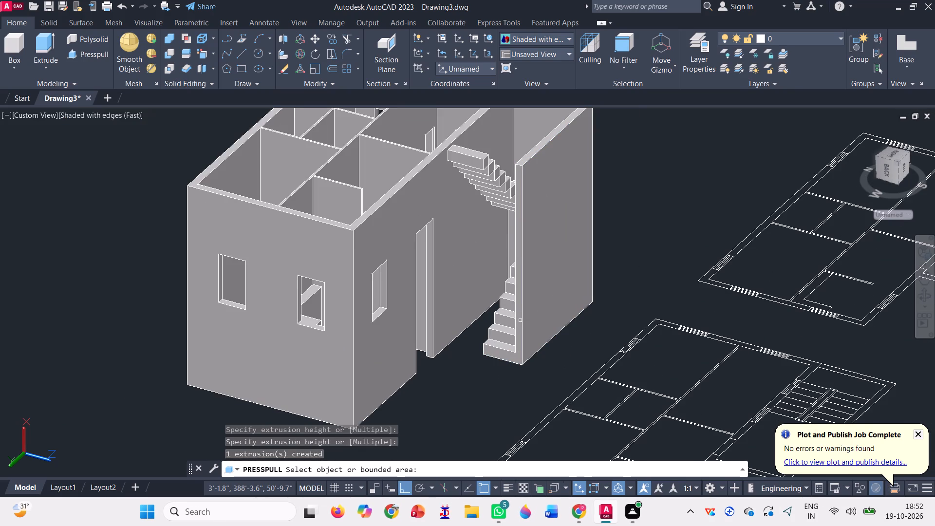
scroll(520, 320, up, 3)
click(515, 318)
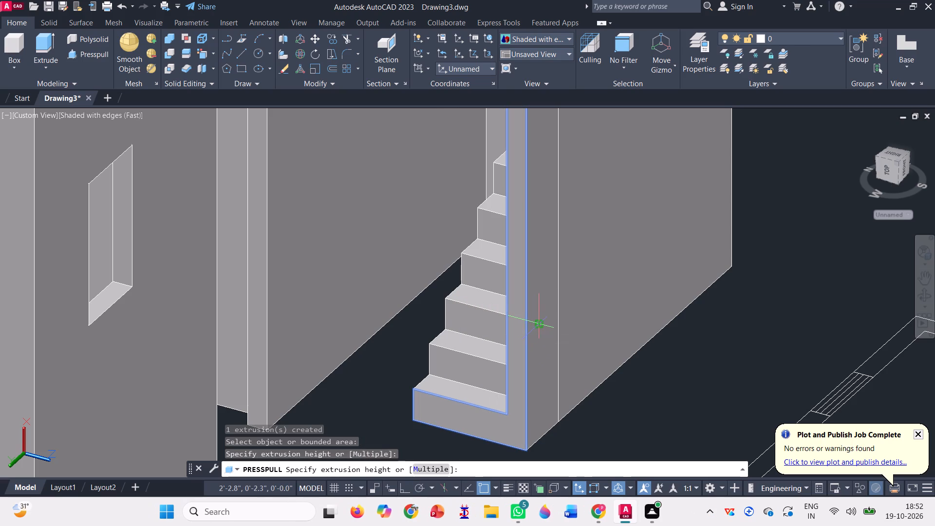
click(531, 329)
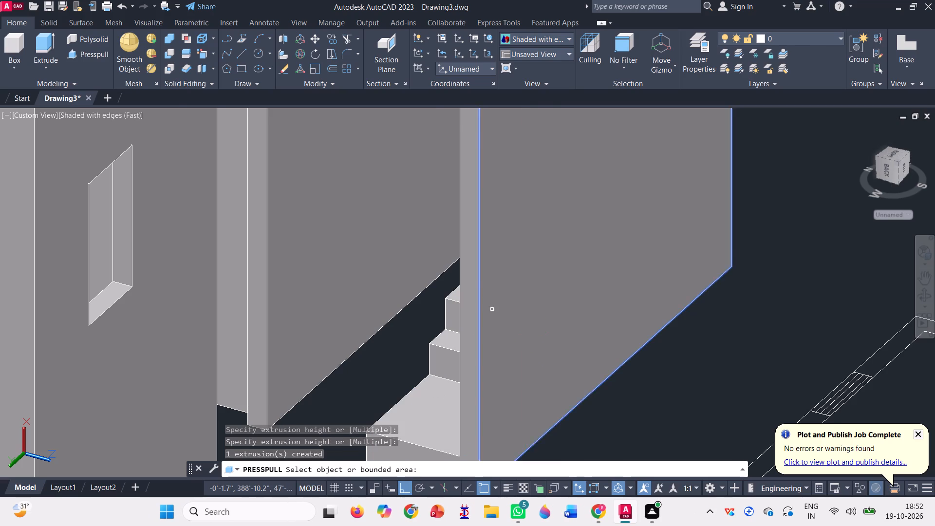
scroll(486, 295, down, 2)
click(927, 296)
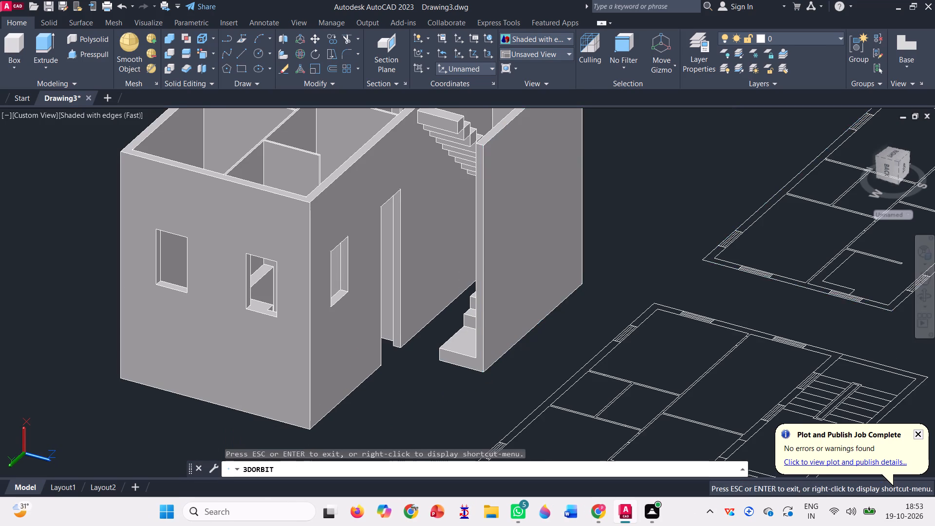
Draw a line down the open-side vertical edge of the riser directly above the bottom step.
drag(614, 328, 680, 330)
scroll(542, 275, down, 3)
scroll(587, 423, up, 3)
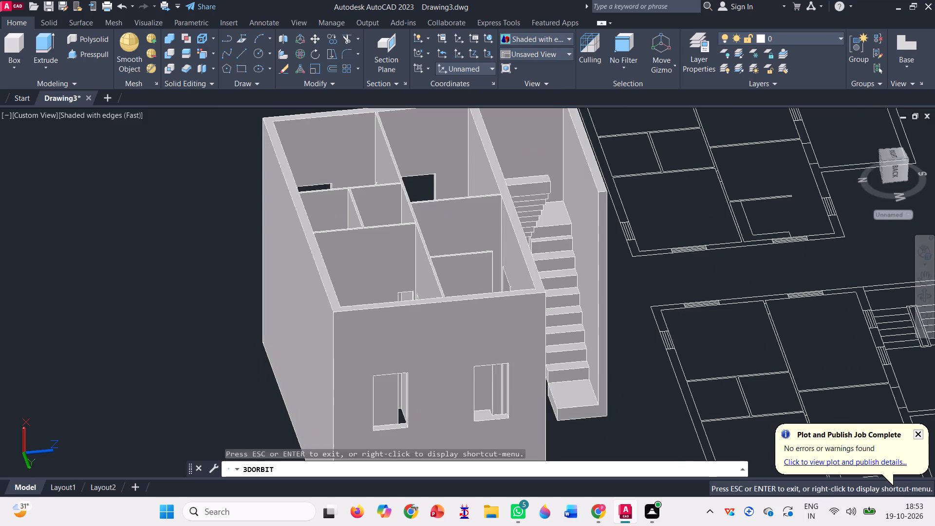
scroll(587, 402, up, 4)
key(Escape)
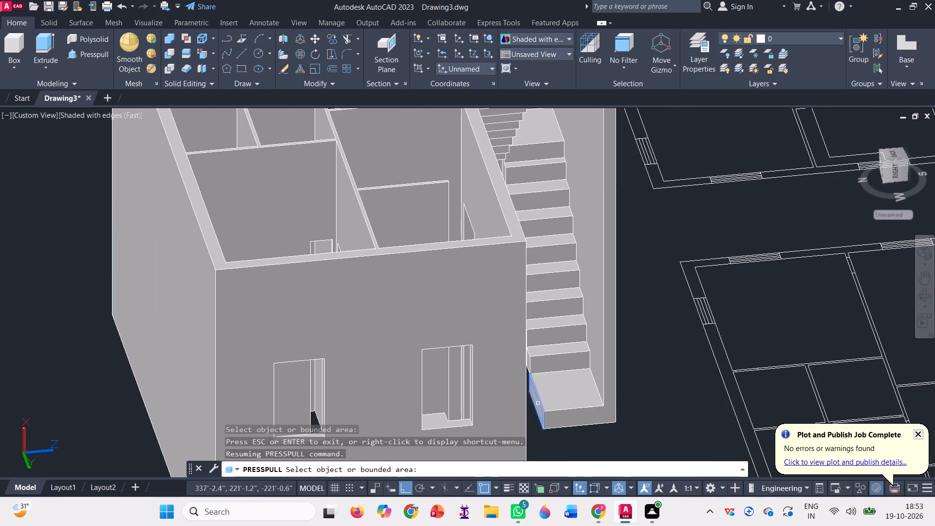
scroll(538, 405, up, 3)
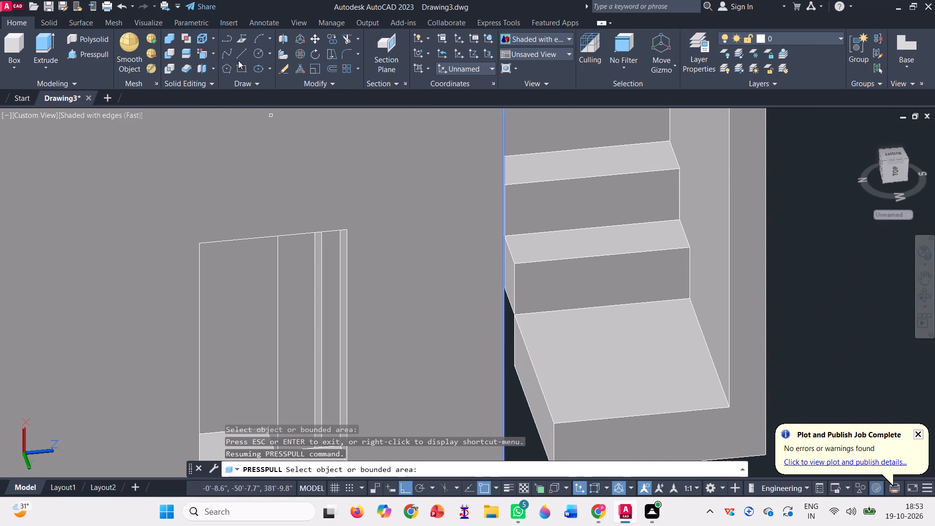
click(243, 53)
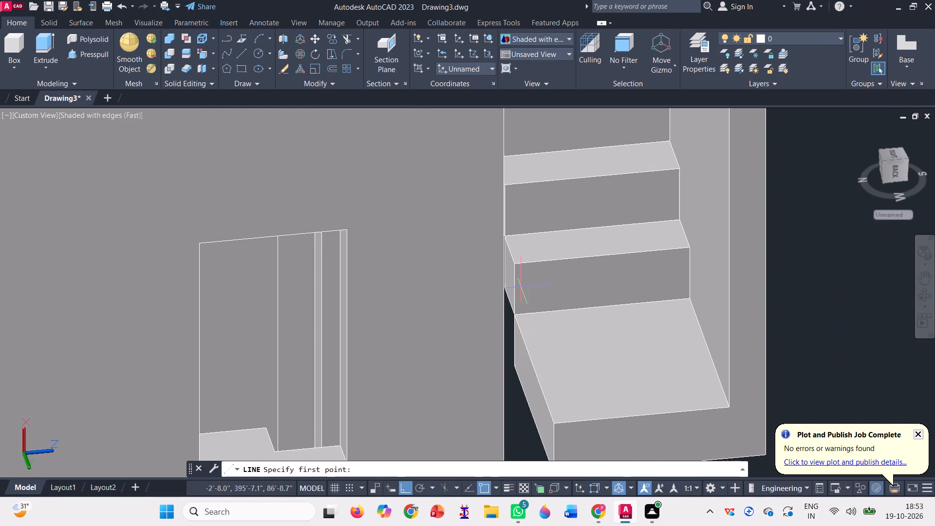
scroll(519, 283, up, 2)
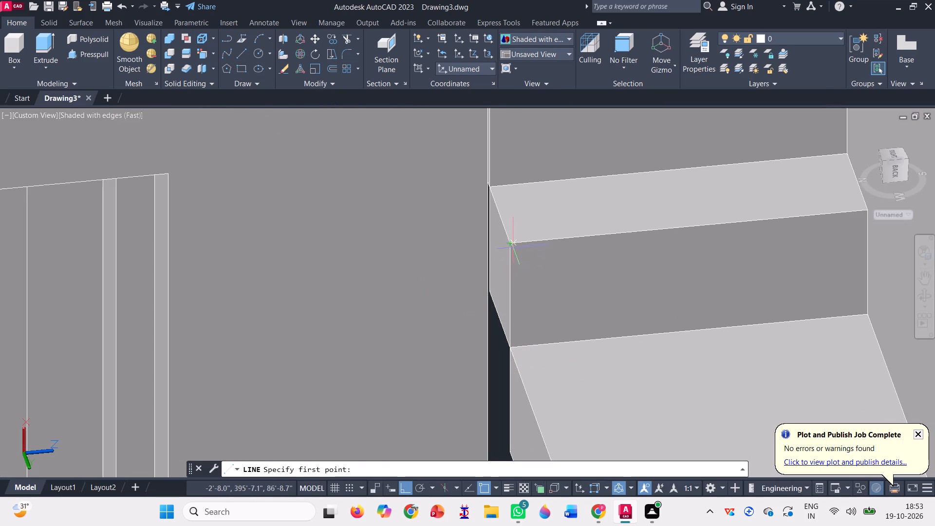
click(512, 245)
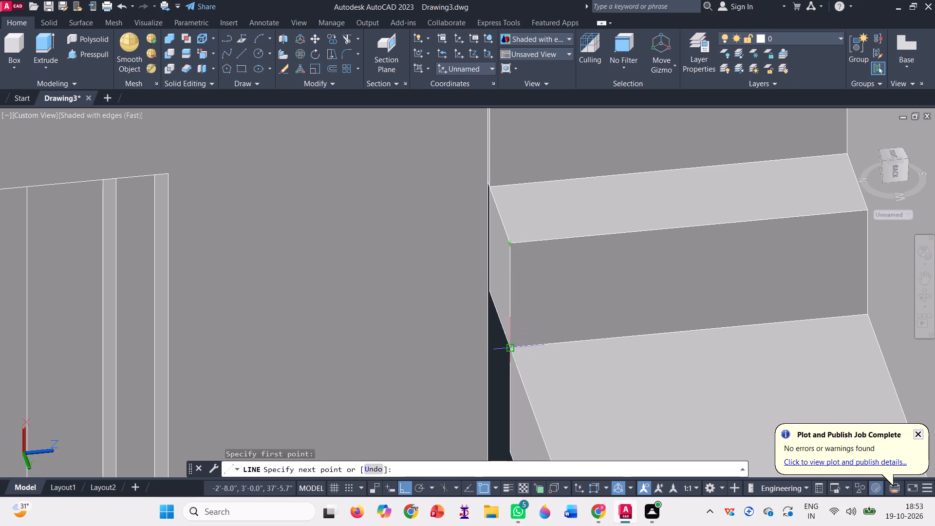
click(511, 348)
key(space)
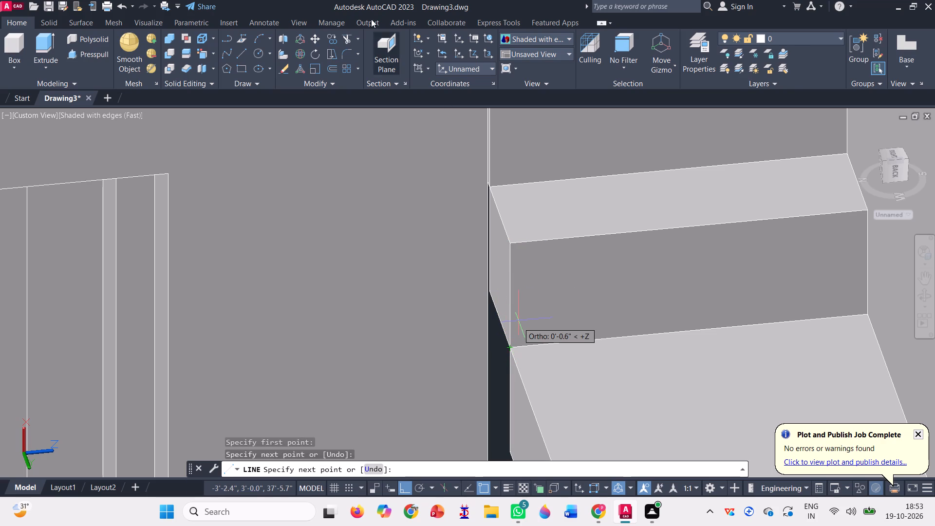
Copy that riser line one tread depth forward onto the open side face of the bottom step.
click(332, 38)
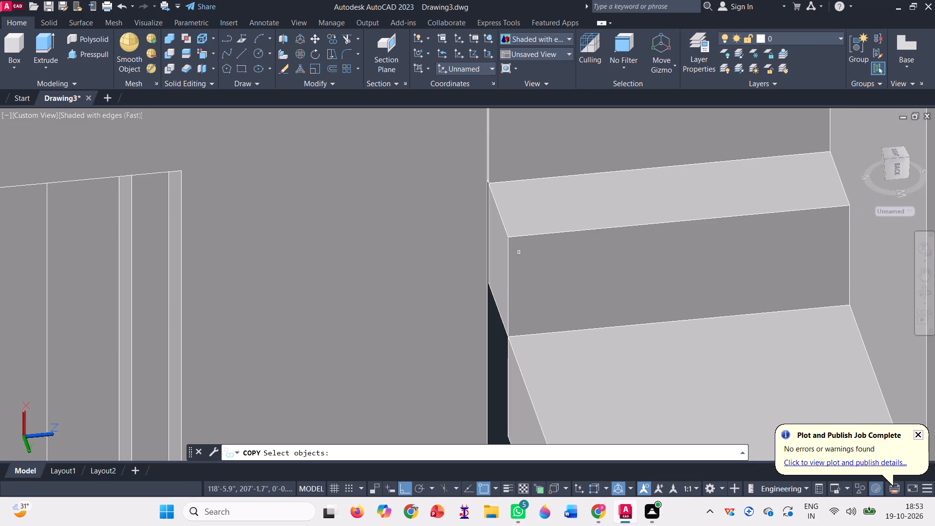
click(509, 263)
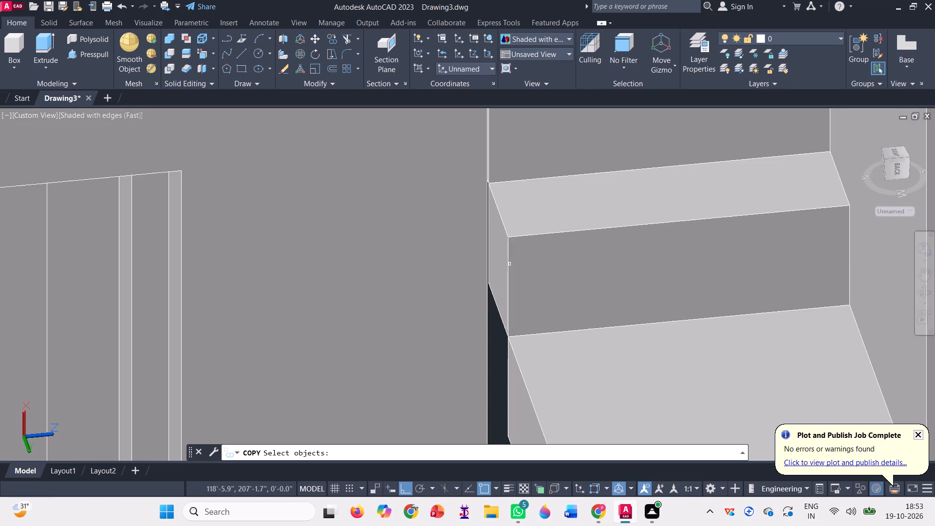
key(space)
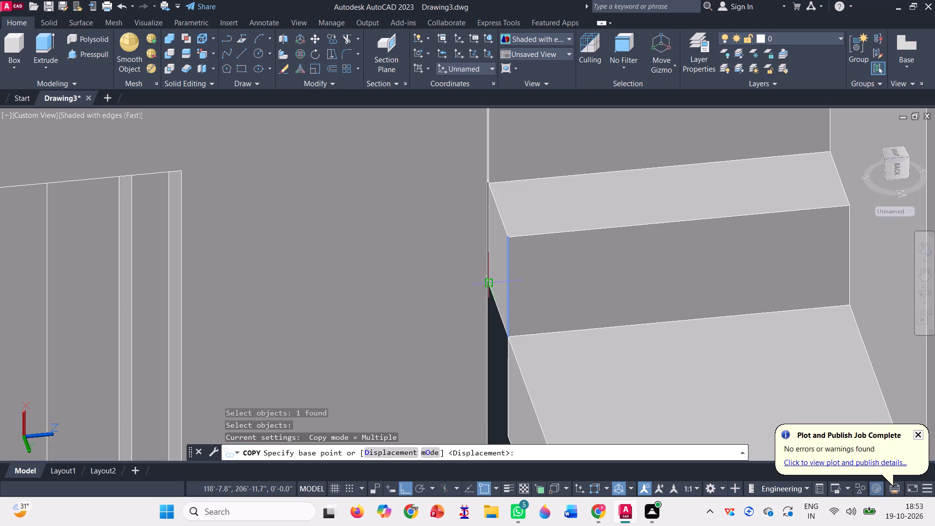
click(486, 284)
scroll(526, 188, down, 2)
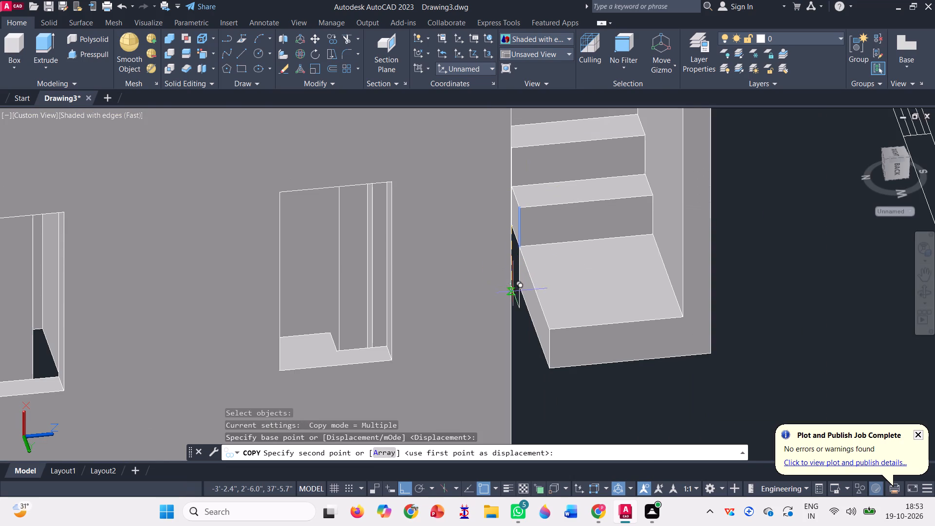
scroll(514, 291, up, 3)
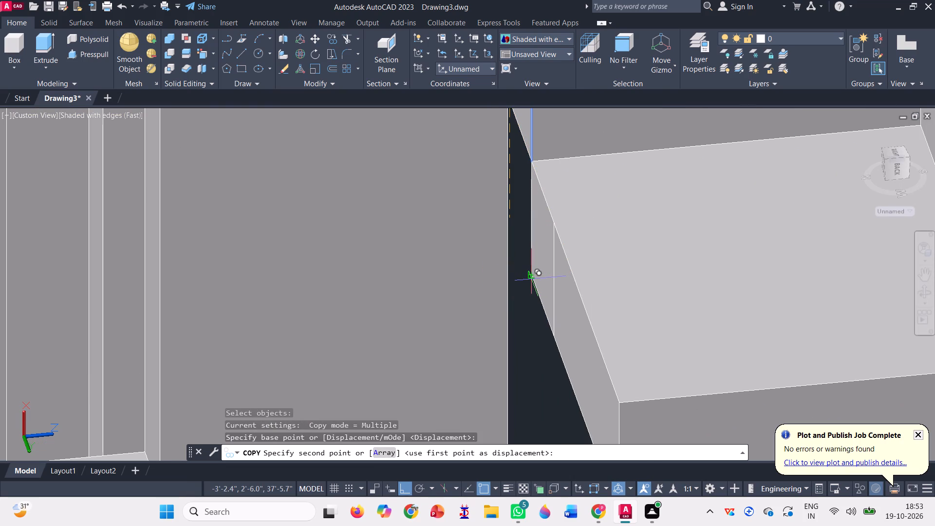
click(531, 277)
key(space)
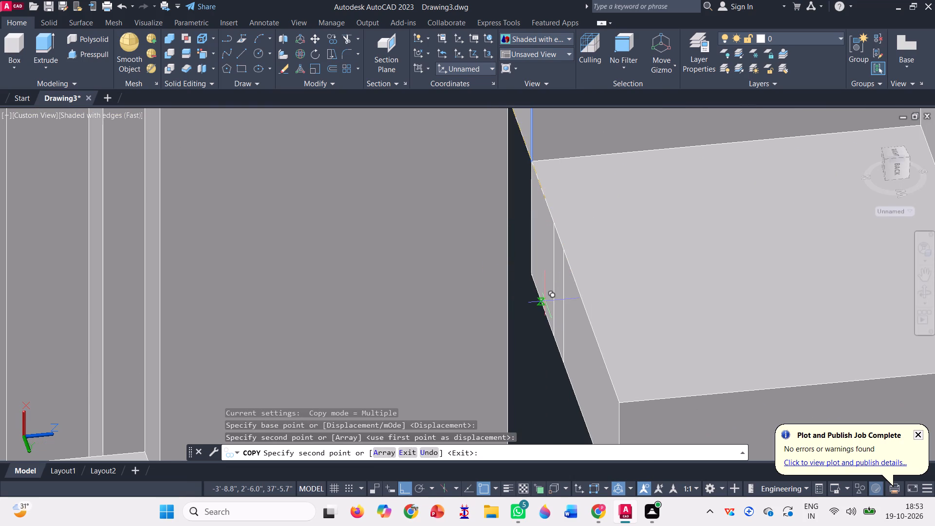
Press/pull the front portion of the bottom step's side face across to the outer stair wall, trimming the step to one tread depth.
scroll(518, 270, down, 2)
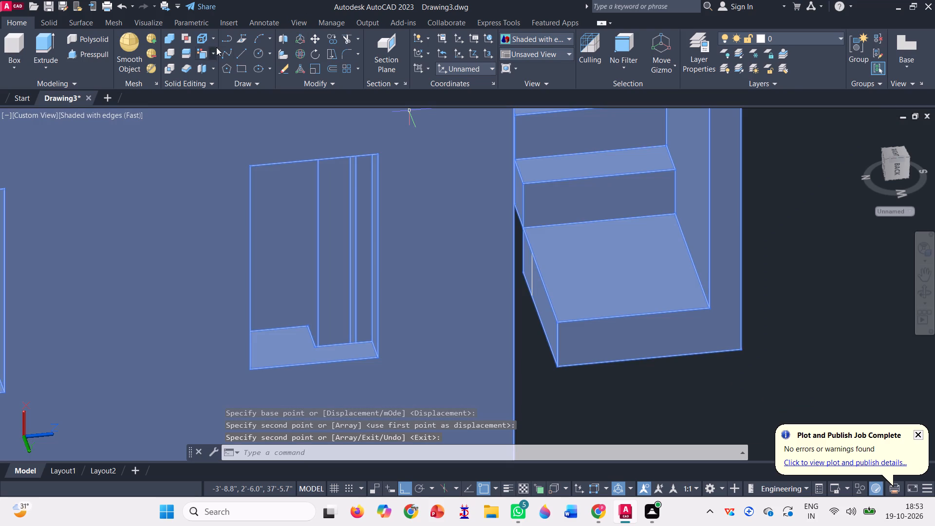
click(92, 56)
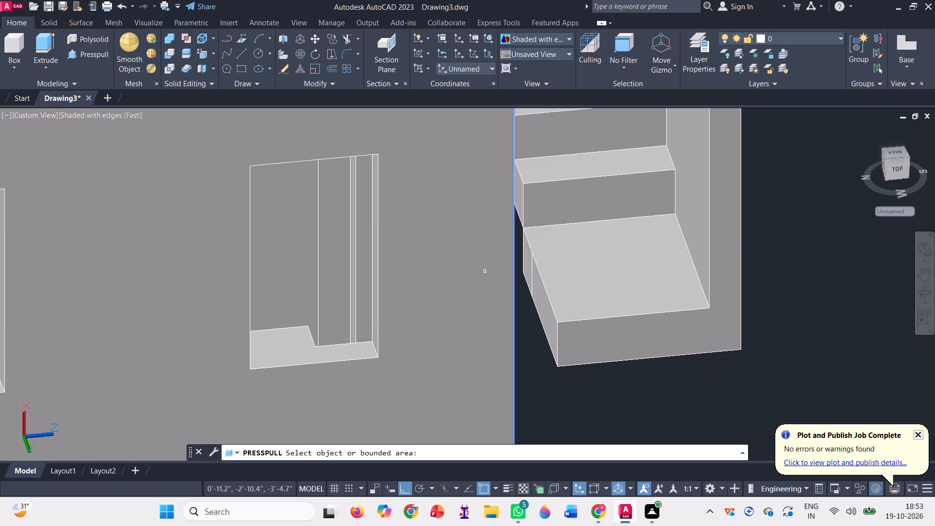
click(543, 319)
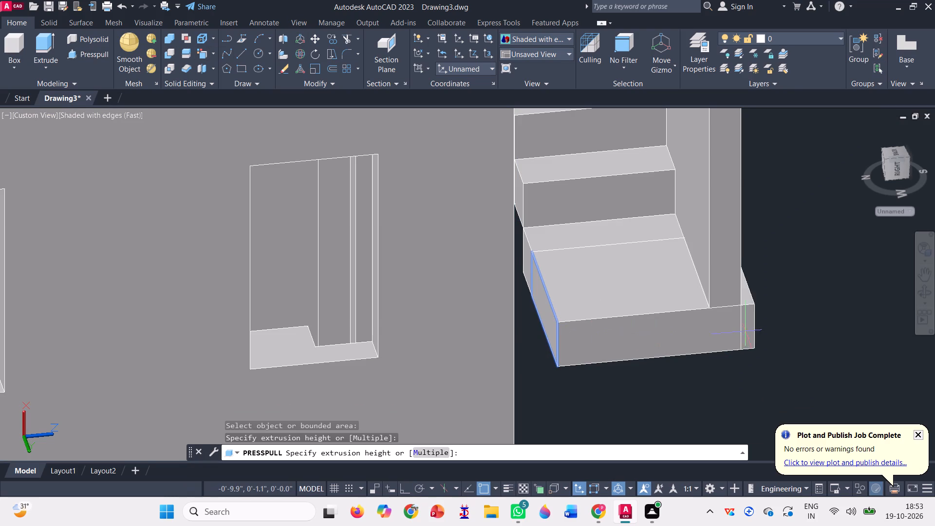
scroll(717, 303, up, 3)
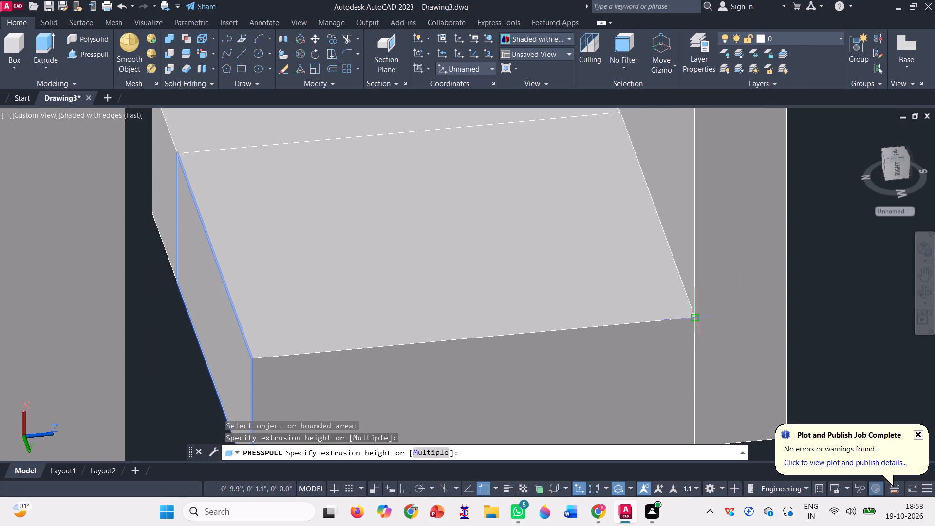
click(692, 315)
scroll(598, 266, down, 4)
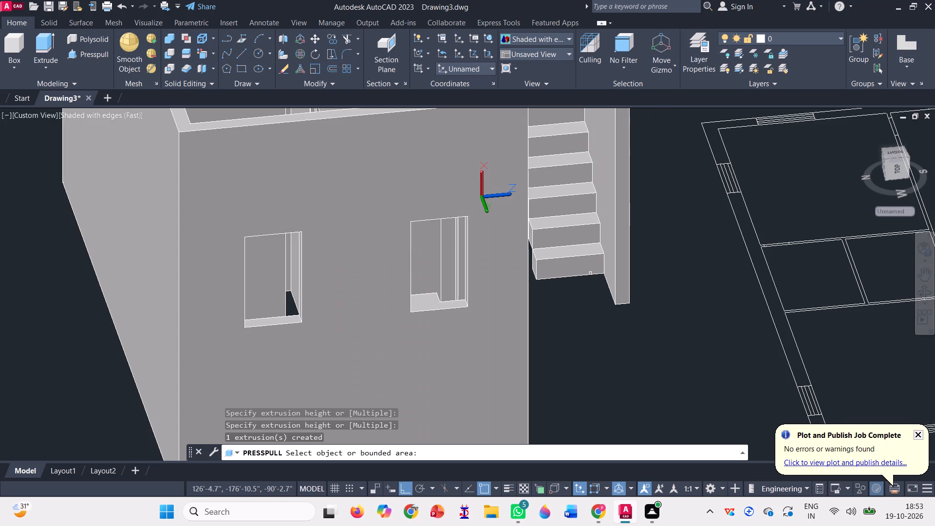
scroll(590, 273, down, 1)
key(space)
Move the house solid along the gizmo's green axis, away from the floor plans.
scroll(518, 248, down, 2)
click(455, 245)
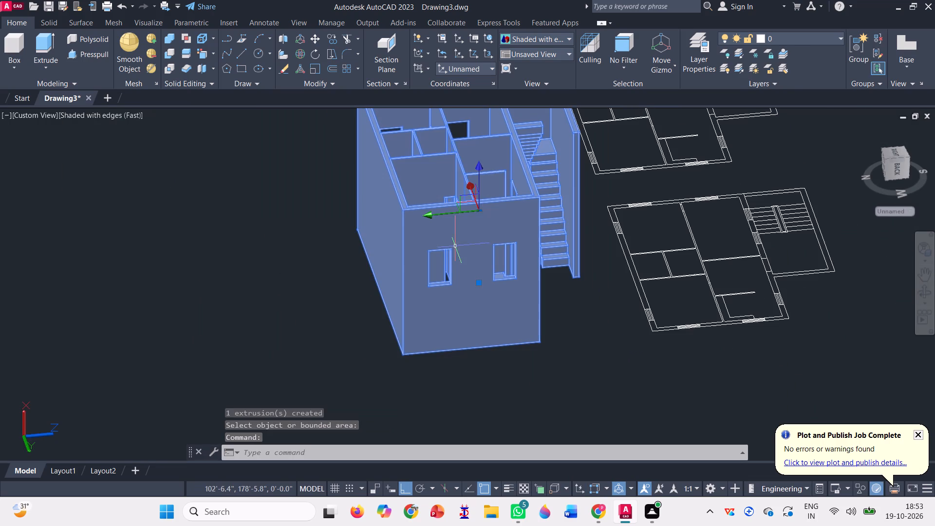
drag(440, 211, 479, 209)
click(403, 213)
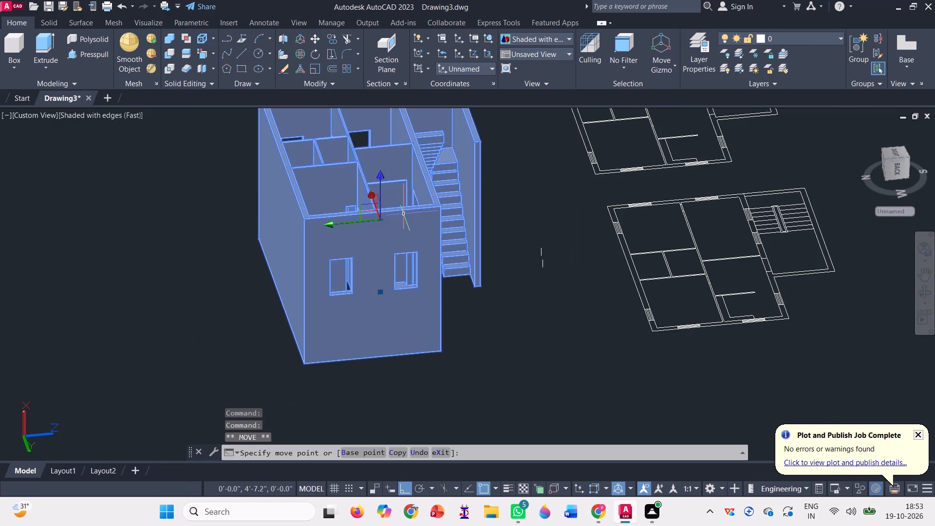
Delete the two leftover short construction lines standing between the house solid and the floor plans.
scroll(630, 255, up, 1)
click(562, 314)
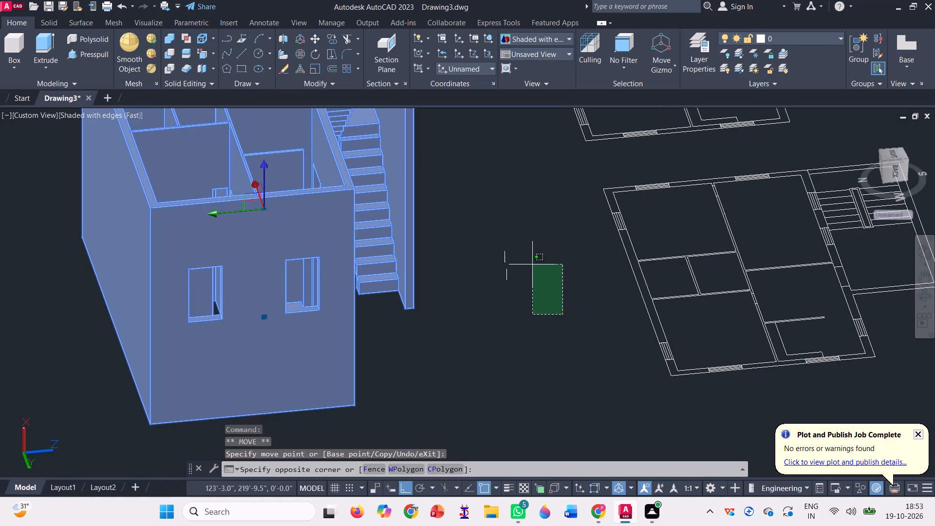
key(Escape)
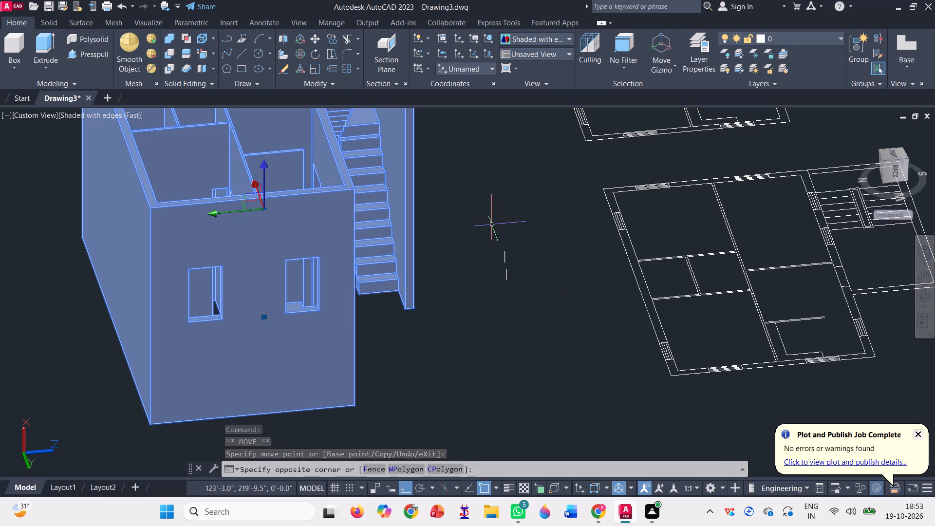
key(Escape)
click(537, 312)
click(486, 228)
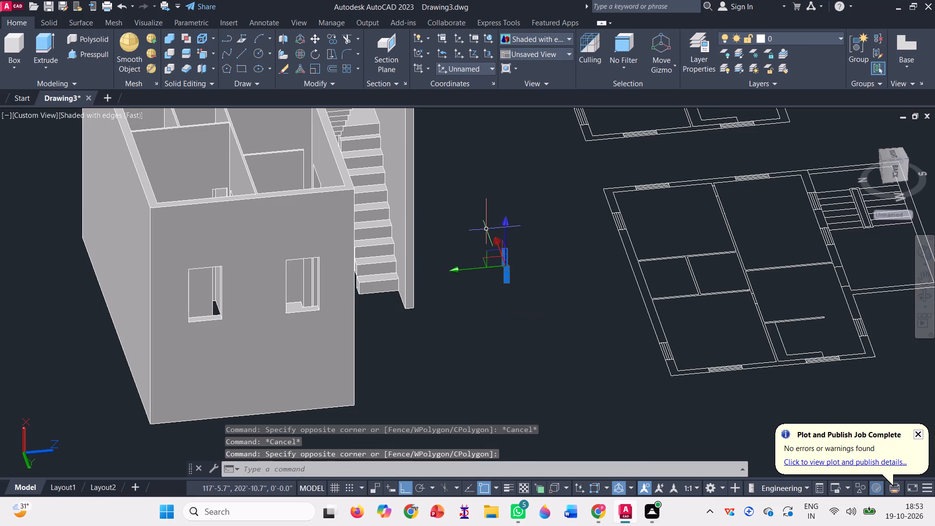
key(Delete)
key(Delete)
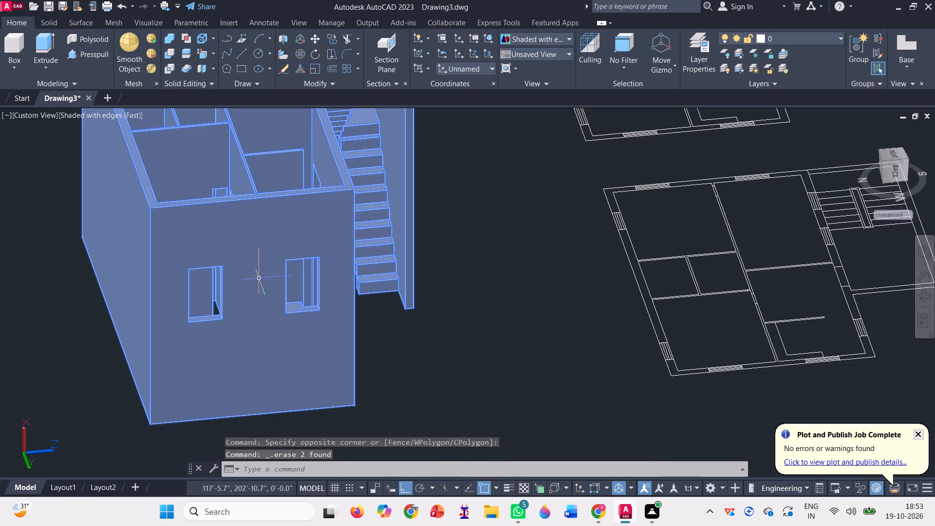
Move the house solid back along the gizmo's green axis toward the floor plans and clear the selection.
scroll(293, 293, down, 1)
click(289, 229)
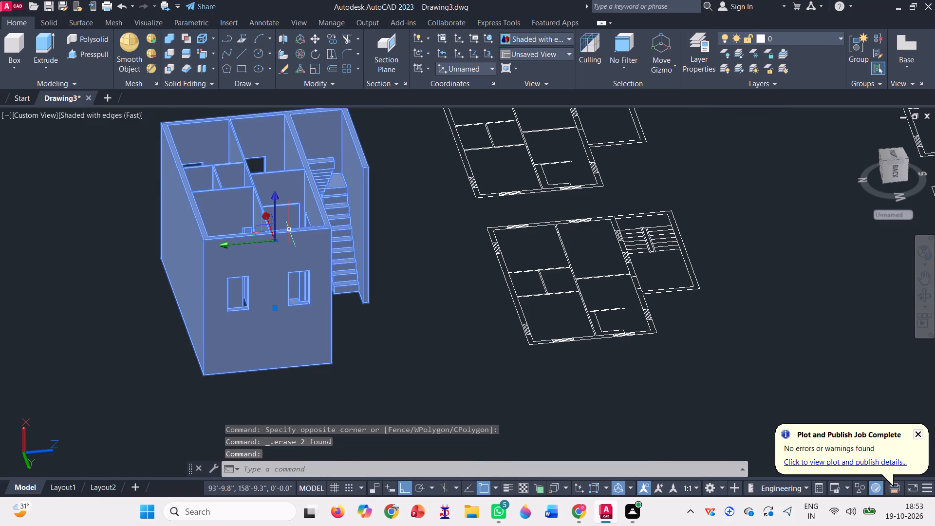
drag(225, 246, 275, 240)
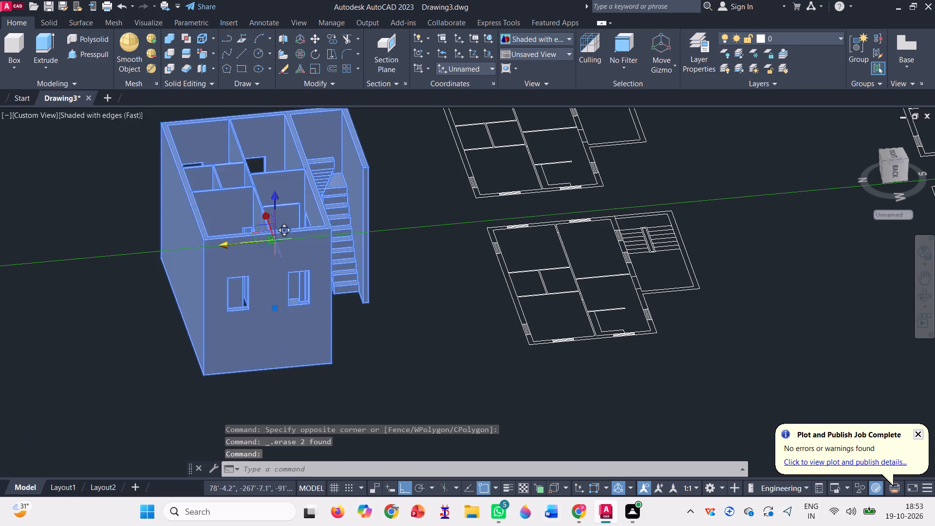
click(349, 238)
scroll(393, 308, down, 2)
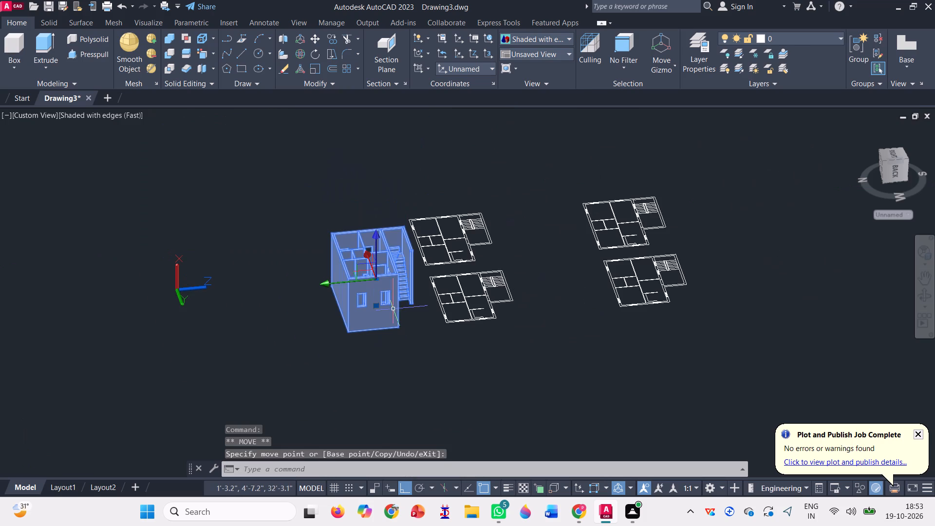
key(Escape)
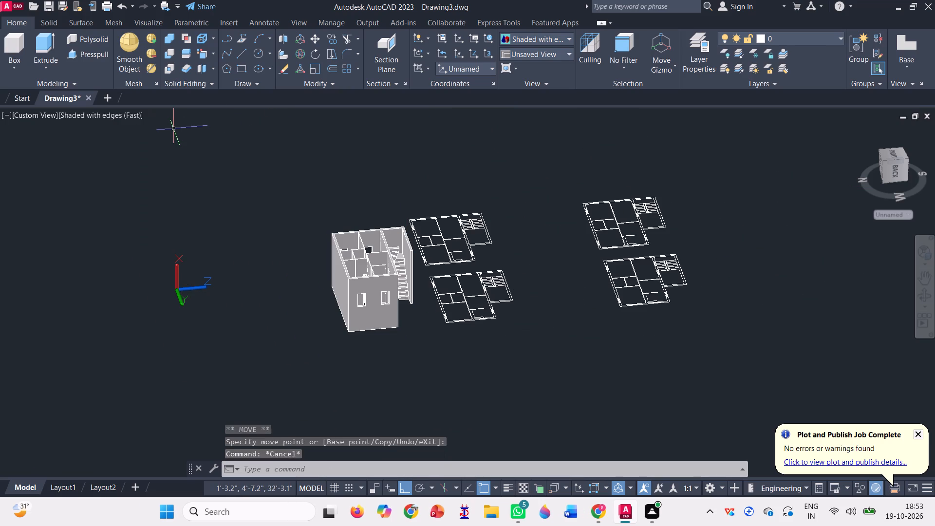
key(Escape)
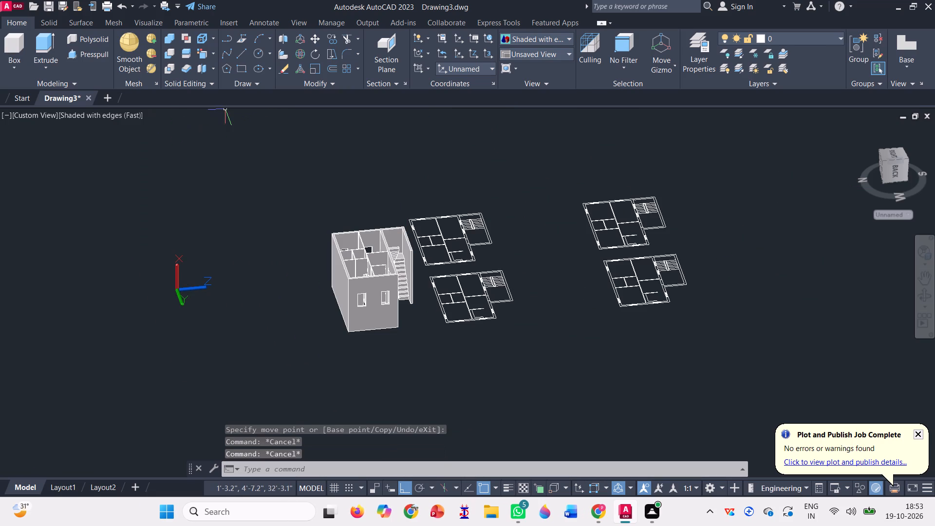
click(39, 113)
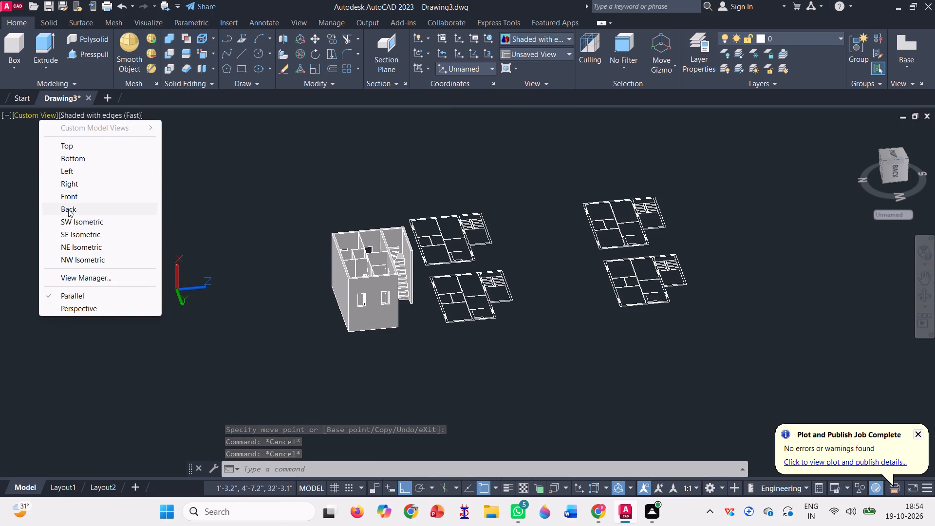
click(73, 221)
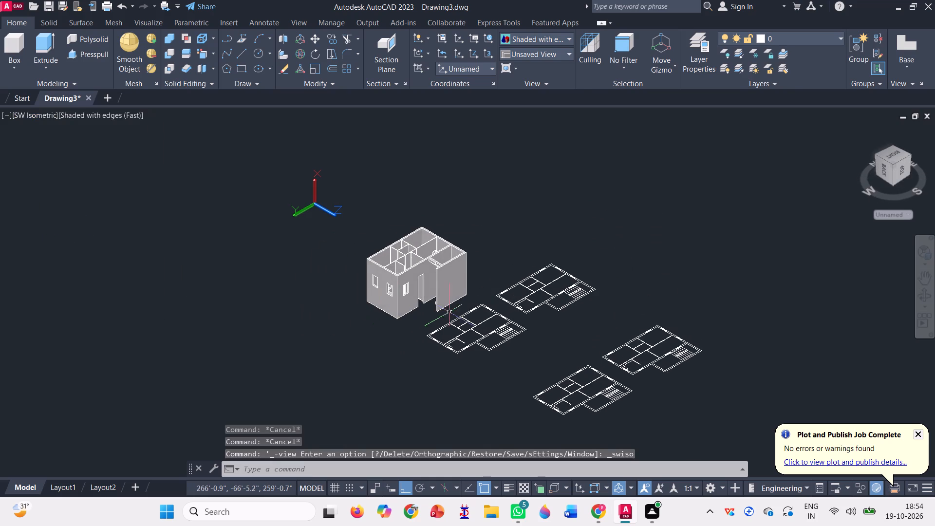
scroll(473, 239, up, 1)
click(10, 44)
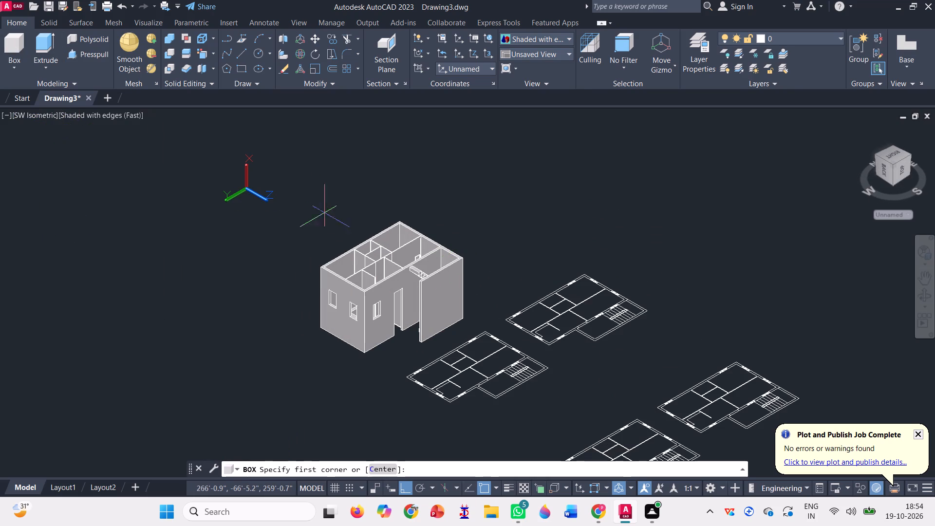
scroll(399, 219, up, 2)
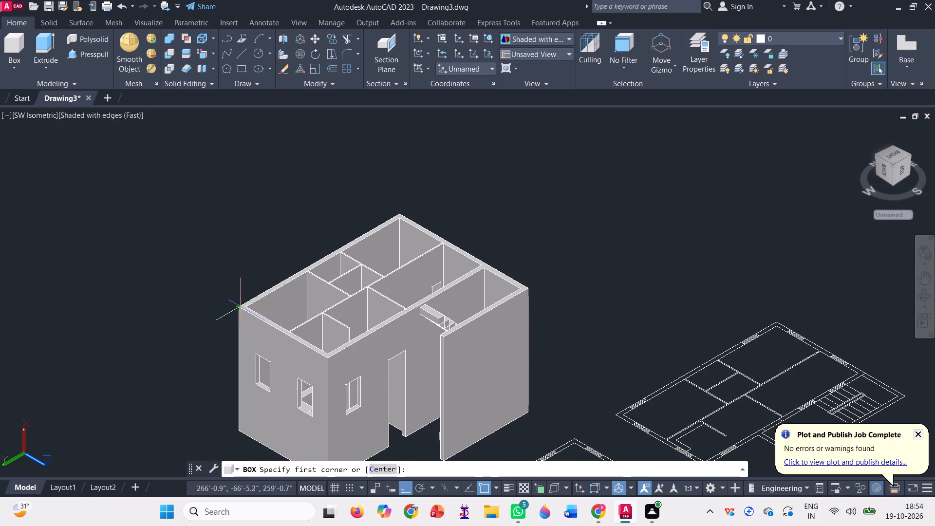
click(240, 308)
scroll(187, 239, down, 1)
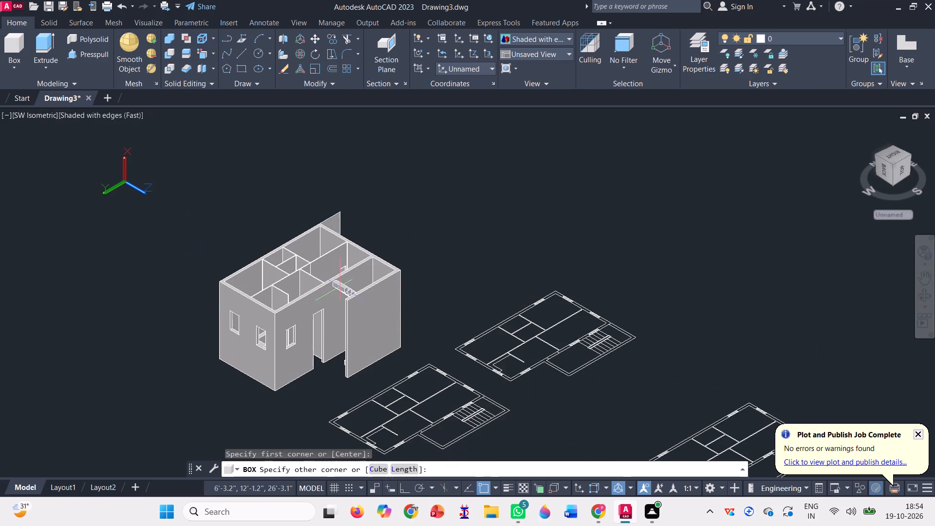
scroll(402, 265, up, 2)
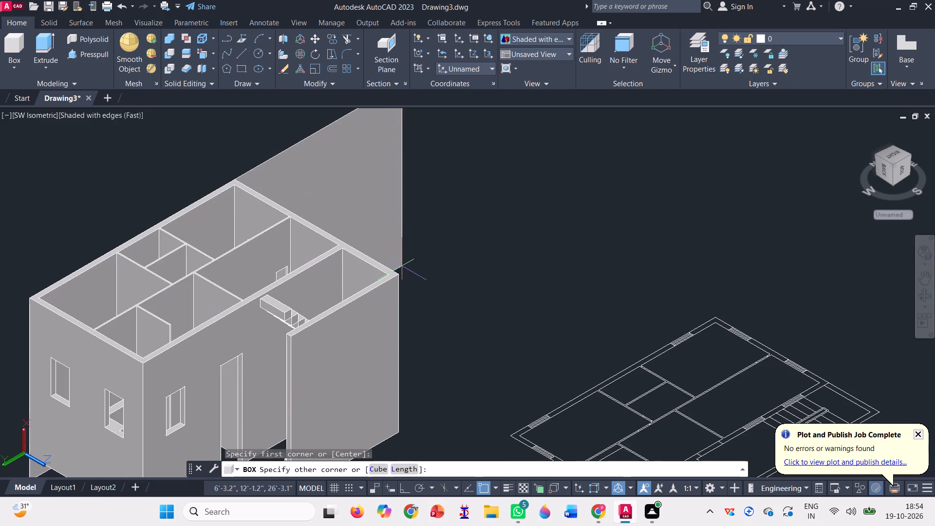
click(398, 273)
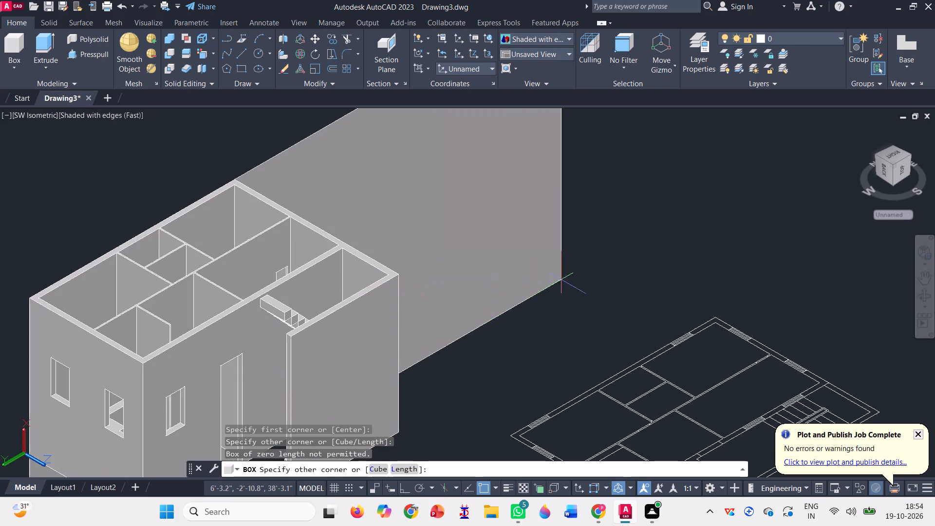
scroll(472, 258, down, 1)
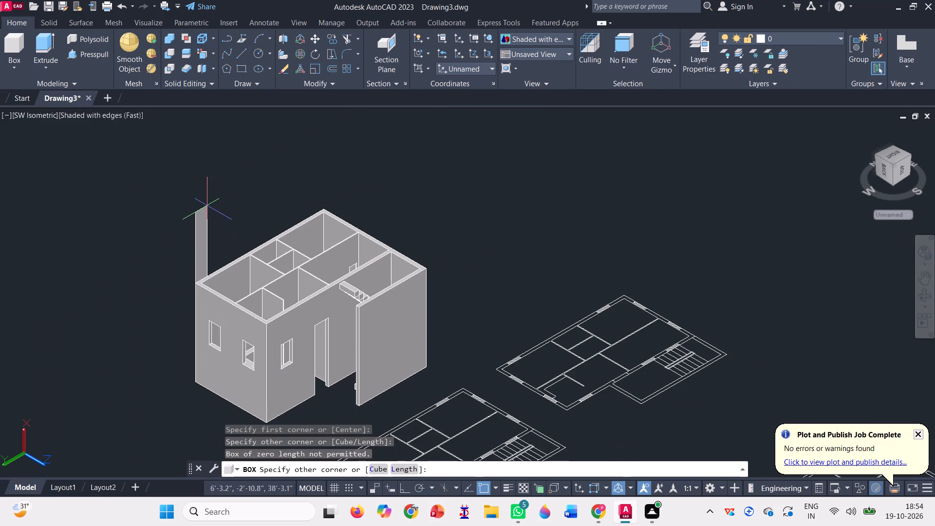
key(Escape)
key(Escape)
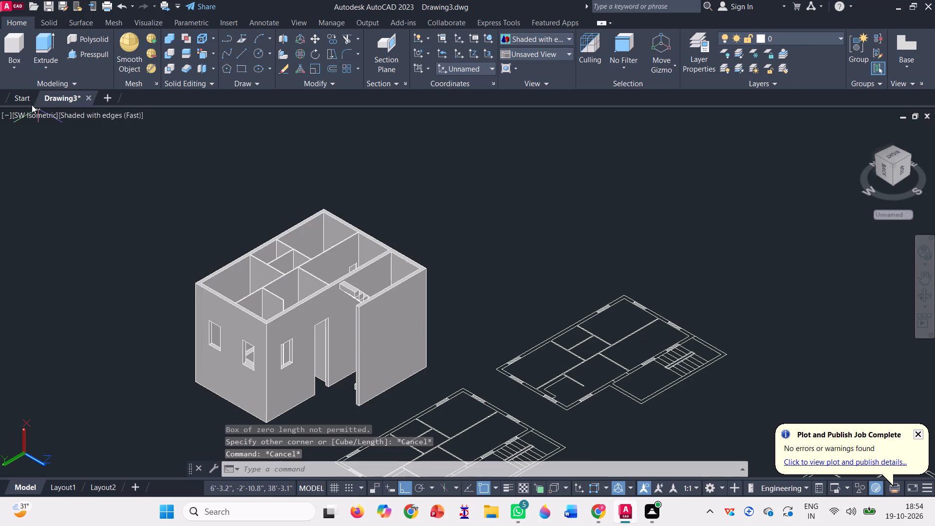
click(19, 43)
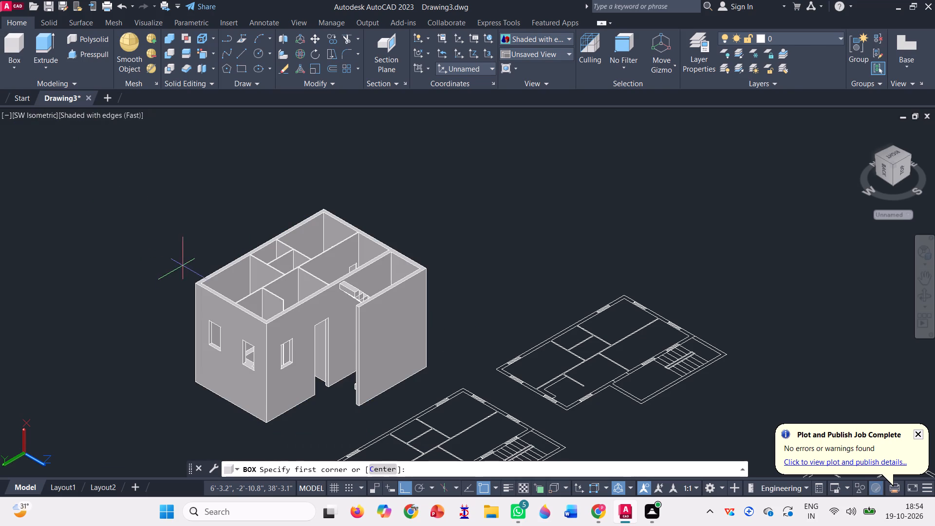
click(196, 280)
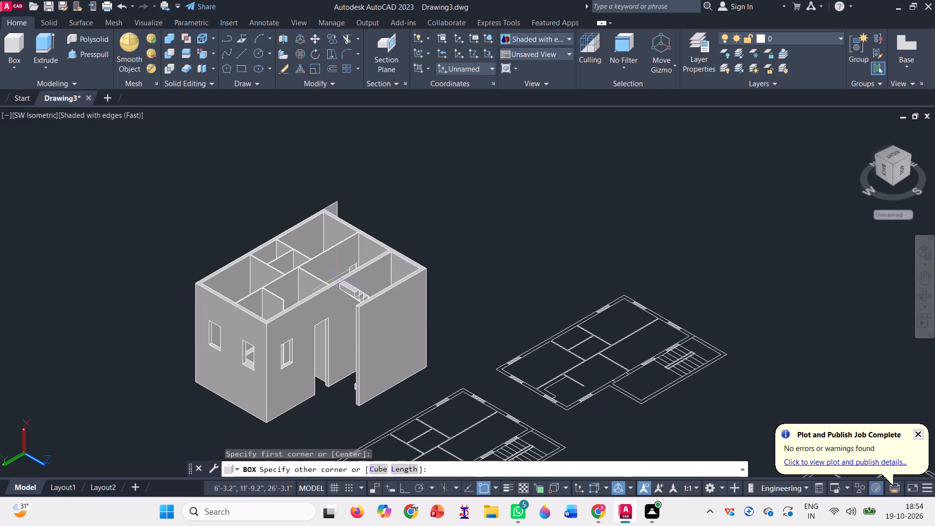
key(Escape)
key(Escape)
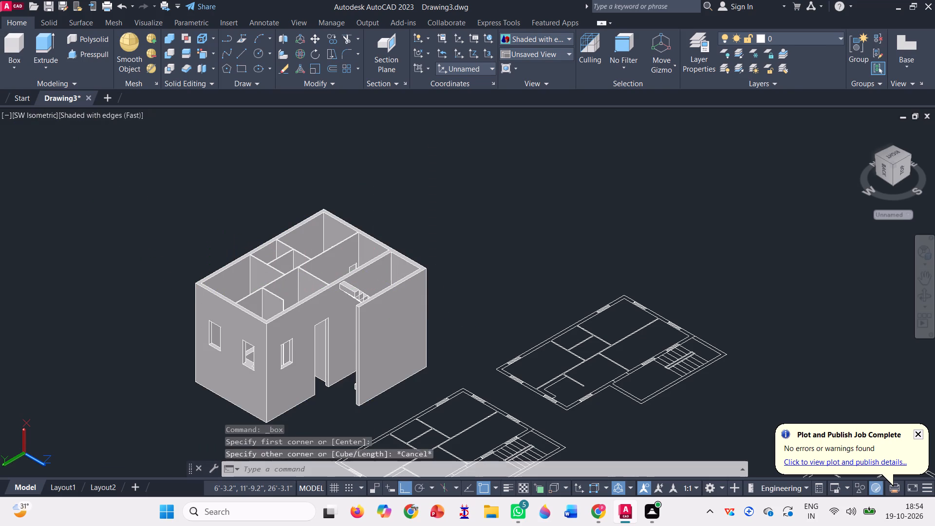
Realign the working plane to the Top view's coordinate system and return to the SW Isometric view.
click(25, 112)
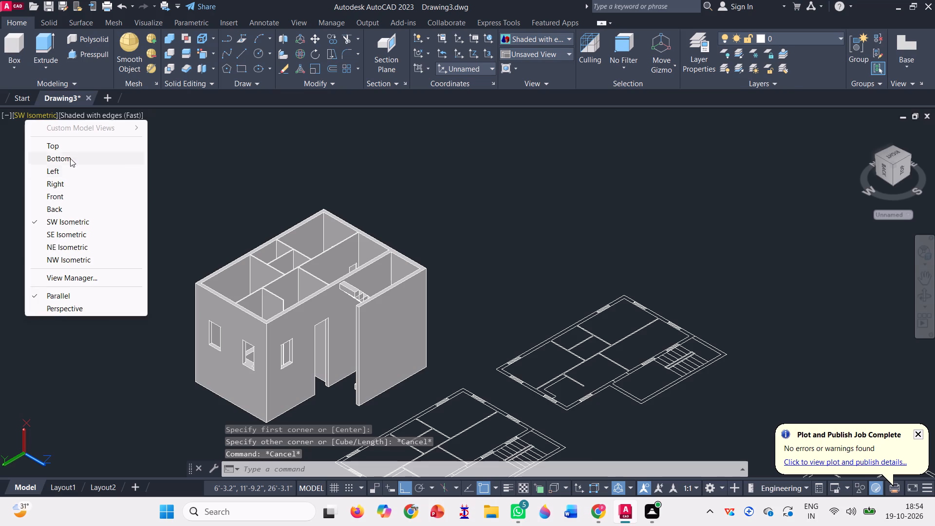
click(72, 150)
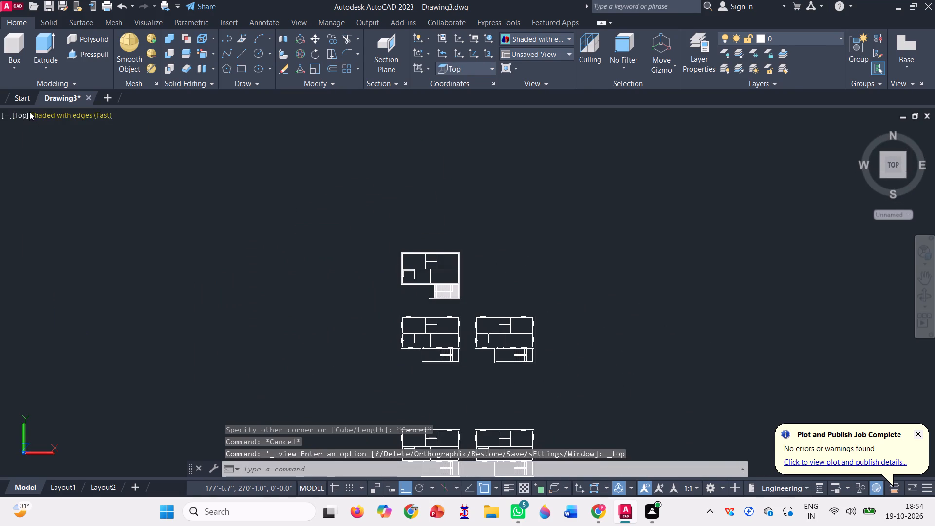
click(19, 119)
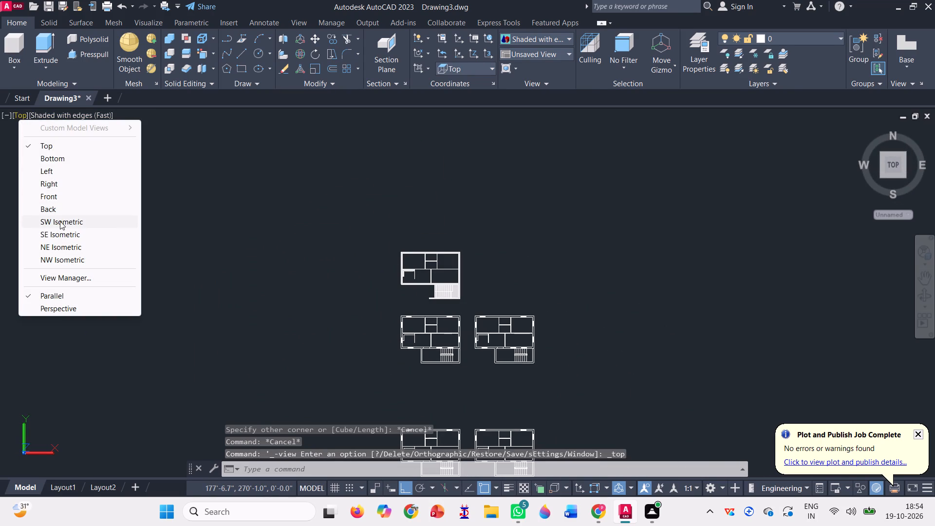
click(60, 221)
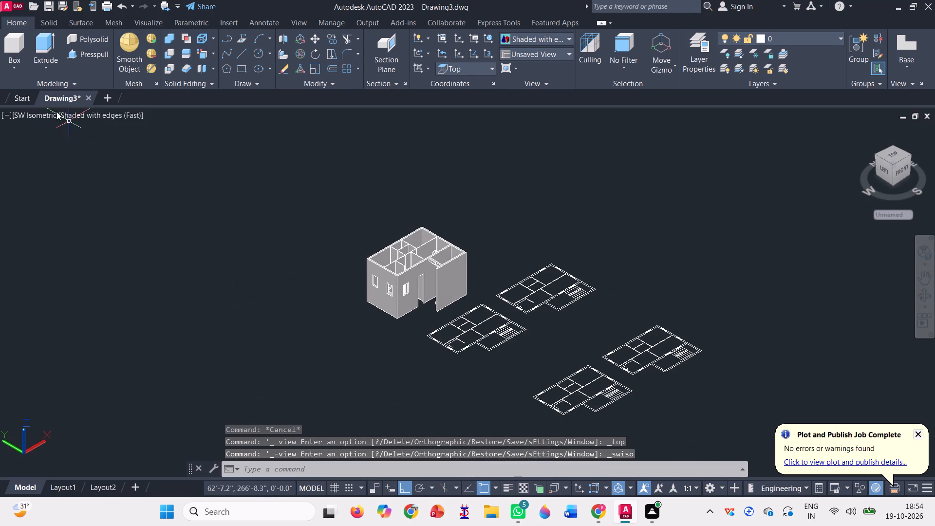
Create a 0'6" thick box slab over the house walls, spanning from one outer top corner to the outer stair wall's opposite corner.
click(16, 45)
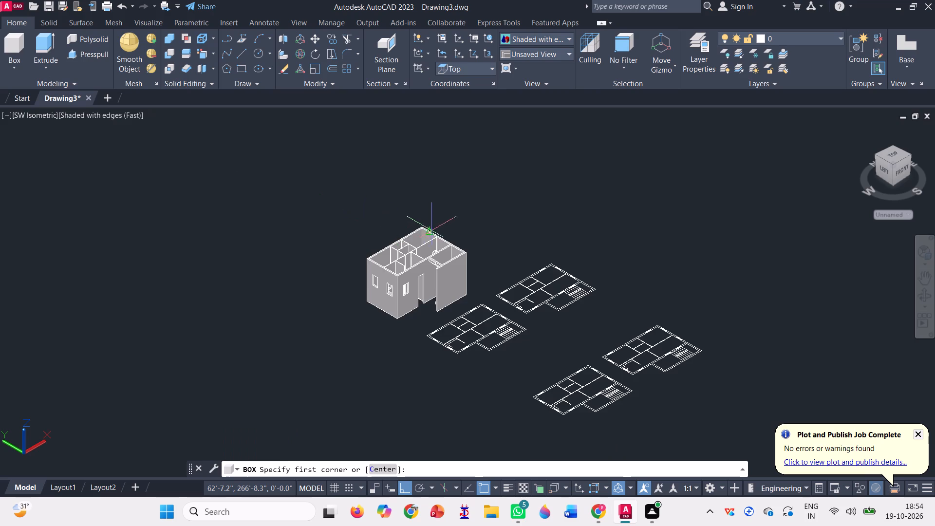
scroll(432, 230, up, 2)
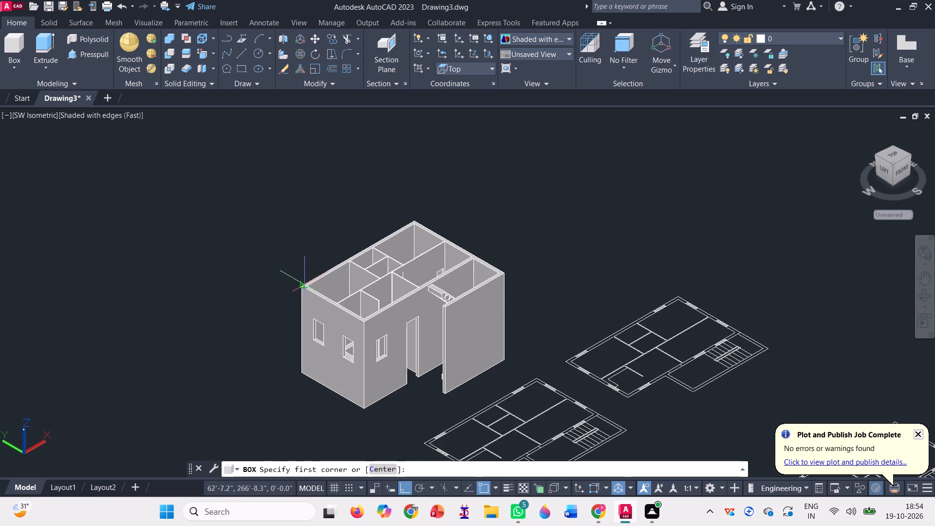
click(301, 284)
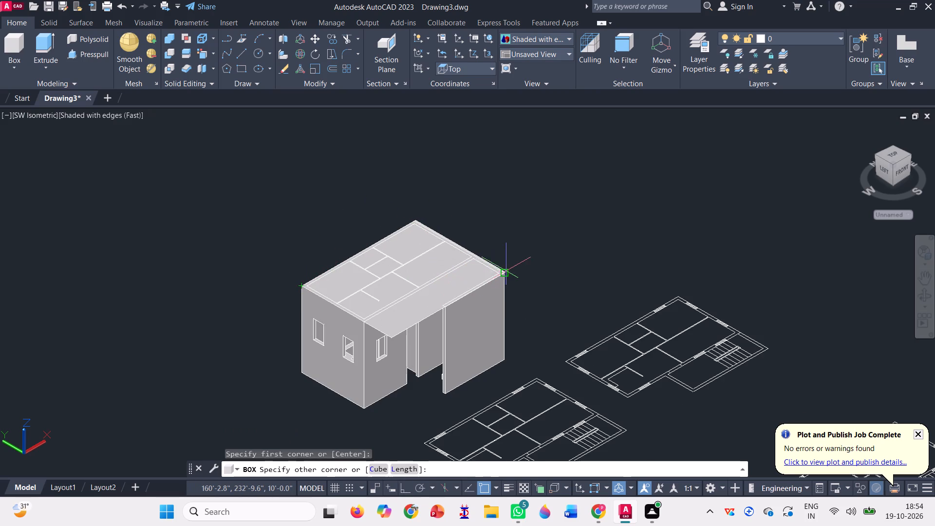
scroll(506, 269, up, 3)
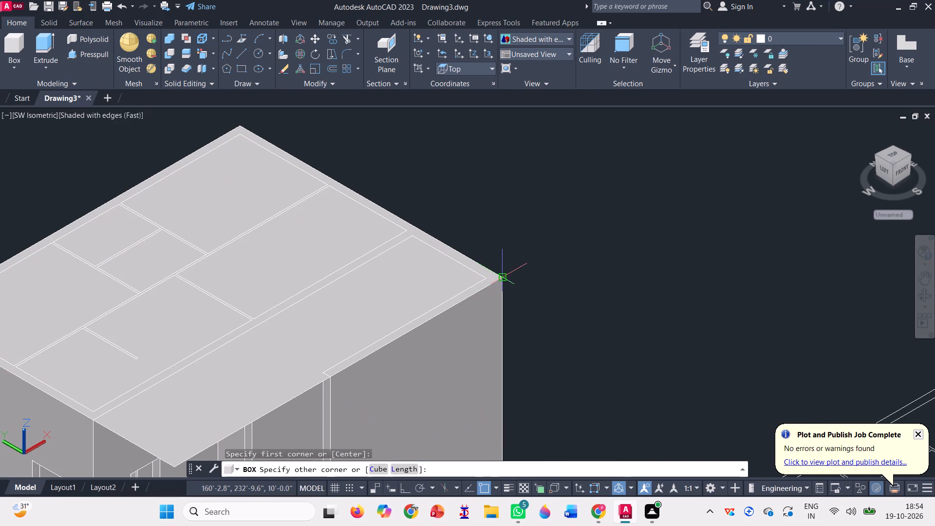
click(500, 277)
scroll(524, 276, down, 3)
text(0'9)
key(BackSpace)
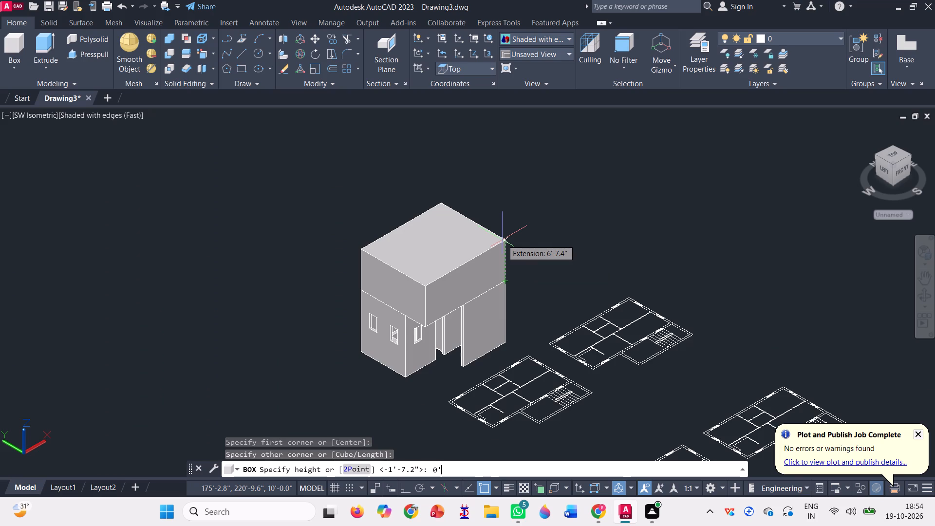
text(6")
key(Return)
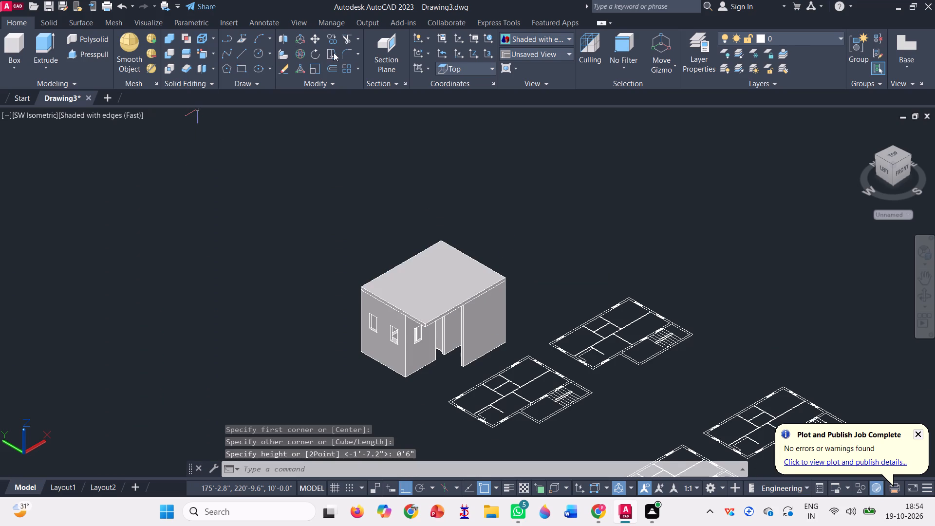
Copy the house solid and its slab from the walls' bottom outer corner to the slab's top corner directly above, stacking a second storey.
click(333, 40)
click(373, 338)
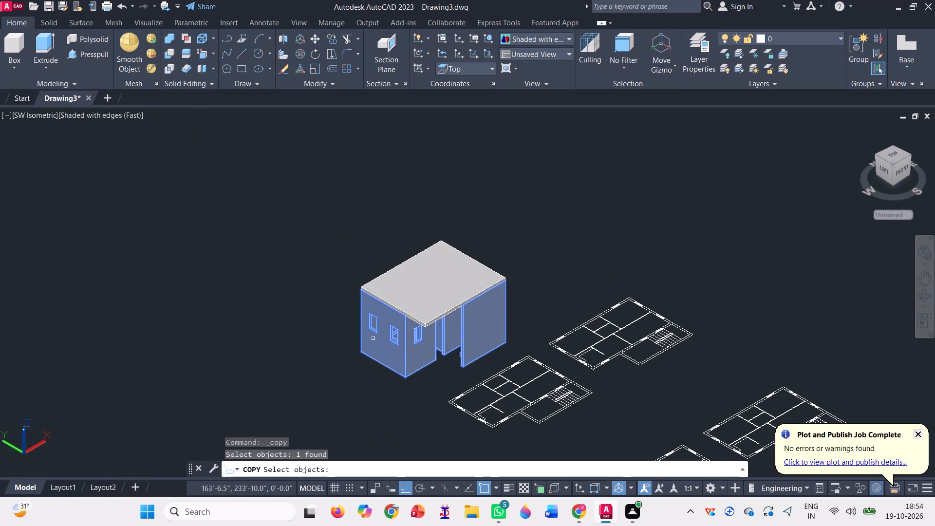
click(447, 269)
key(space)
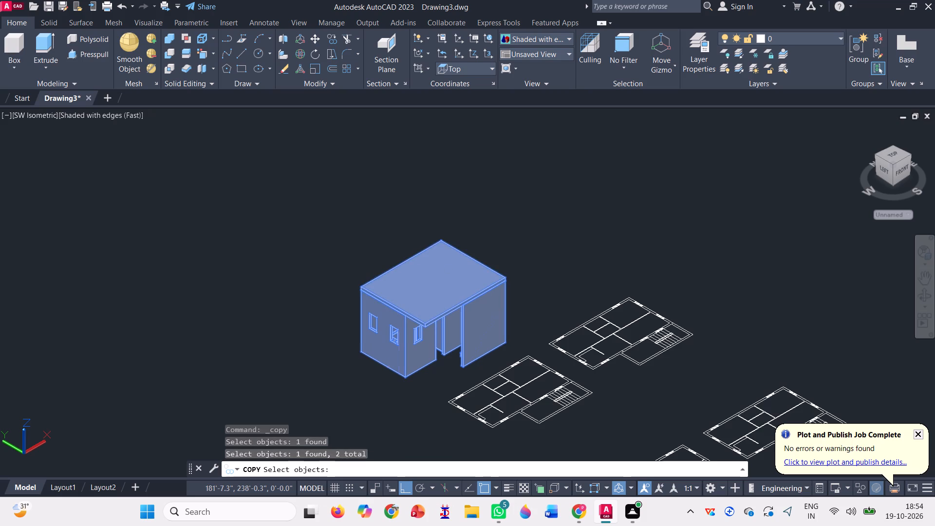
scroll(345, 356, up, 3)
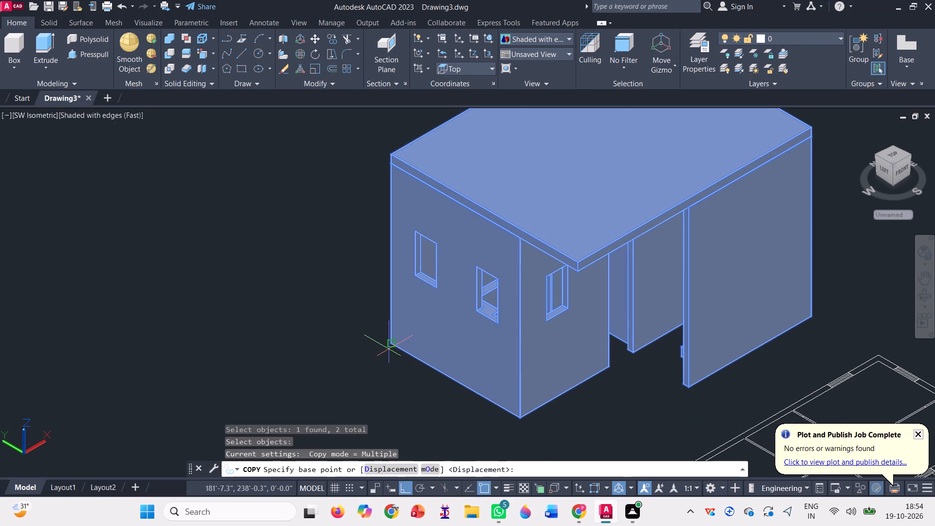
click(389, 344)
scroll(368, 387, down, 2)
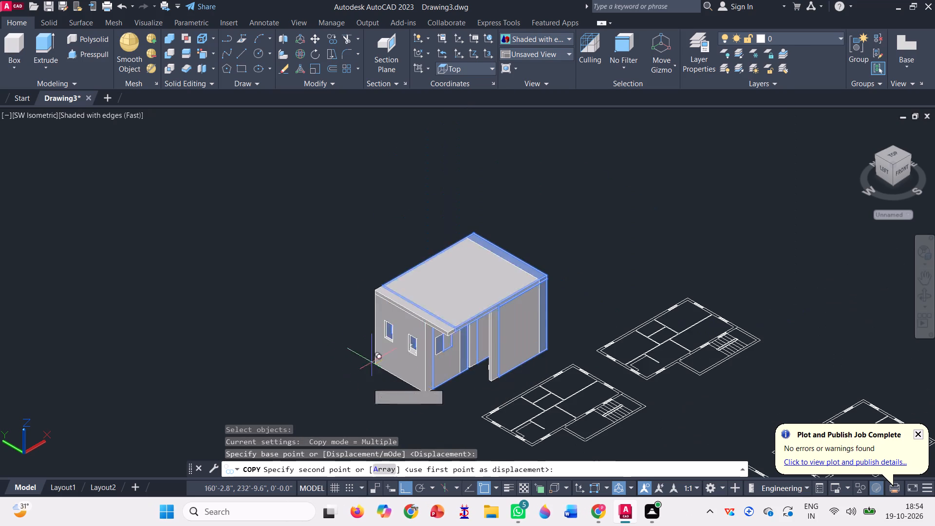
scroll(391, 292, up, 5)
scroll(352, 284, up, 1)
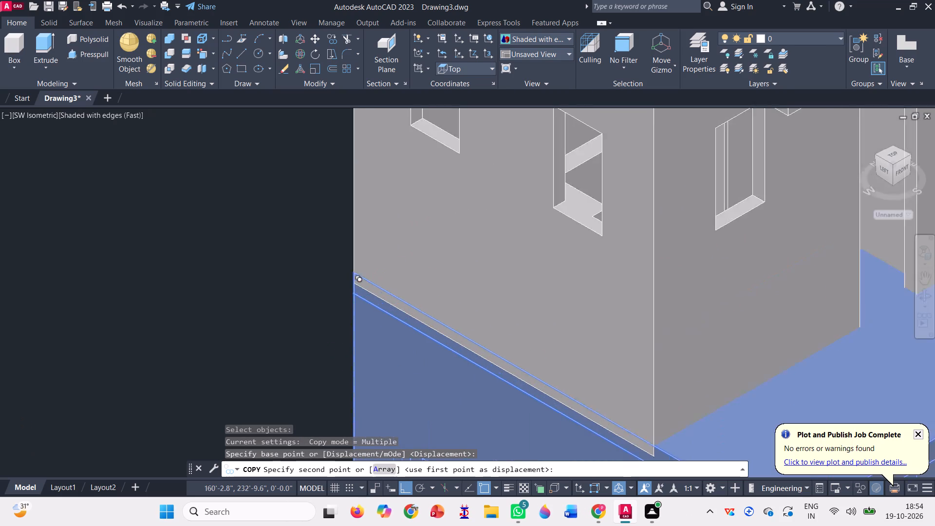
scroll(352, 284, up, 2)
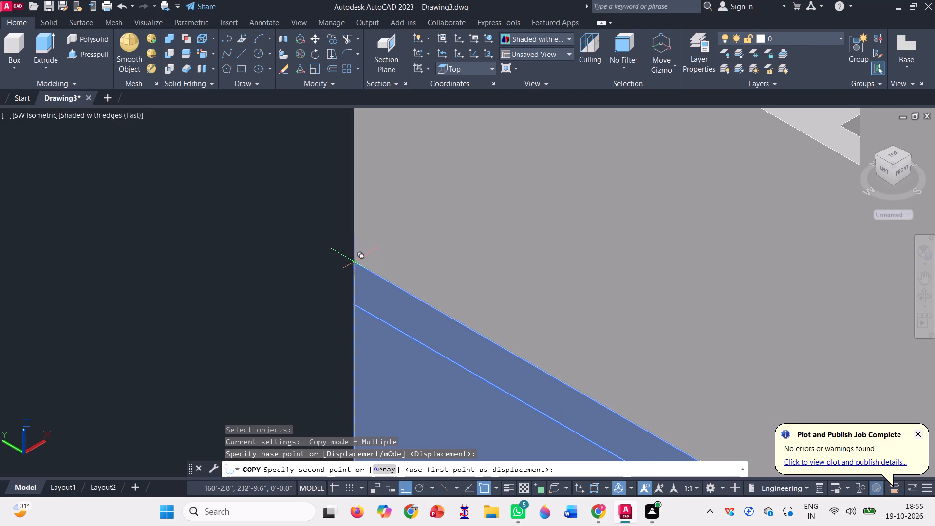
click(352, 260)
scroll(357, 277, down, 7)
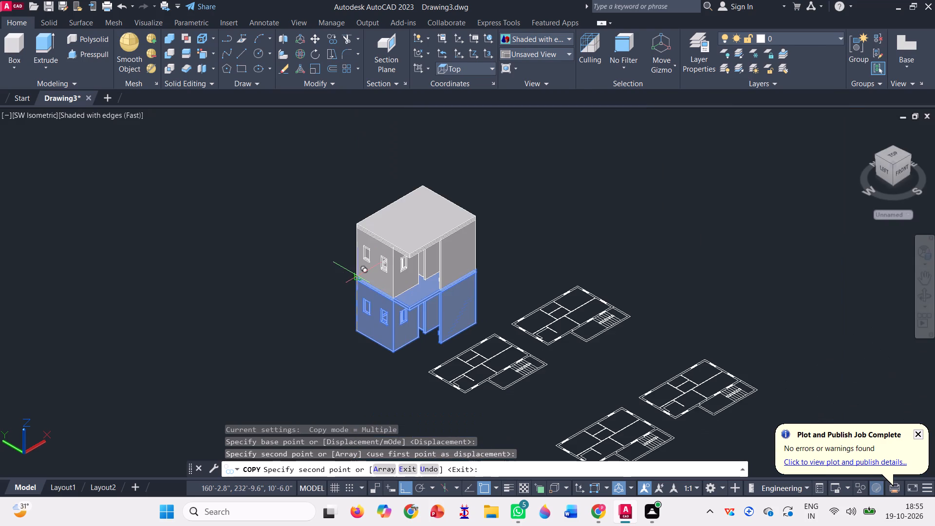
key(space)
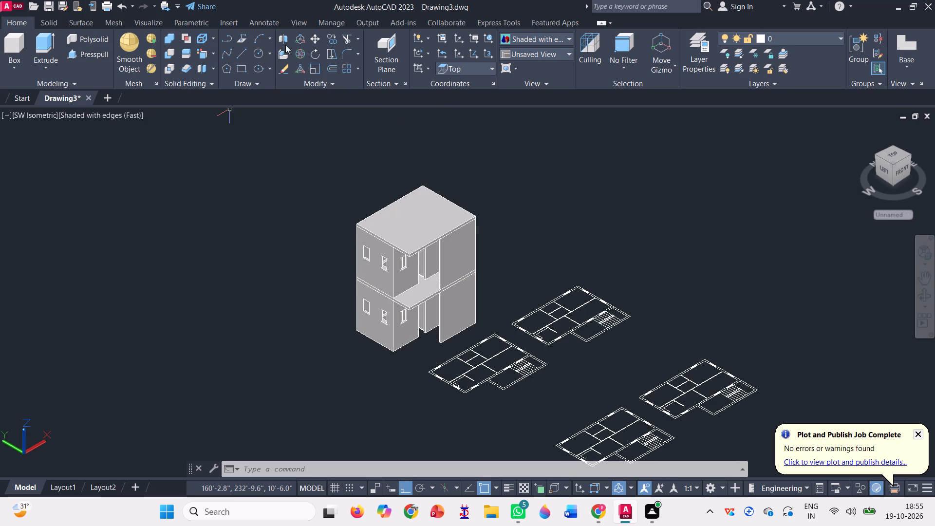
Move the upper storey's roof slab straight down from its bottom outer corner to a point slightly below the tops of the walls.
click(312, 40)
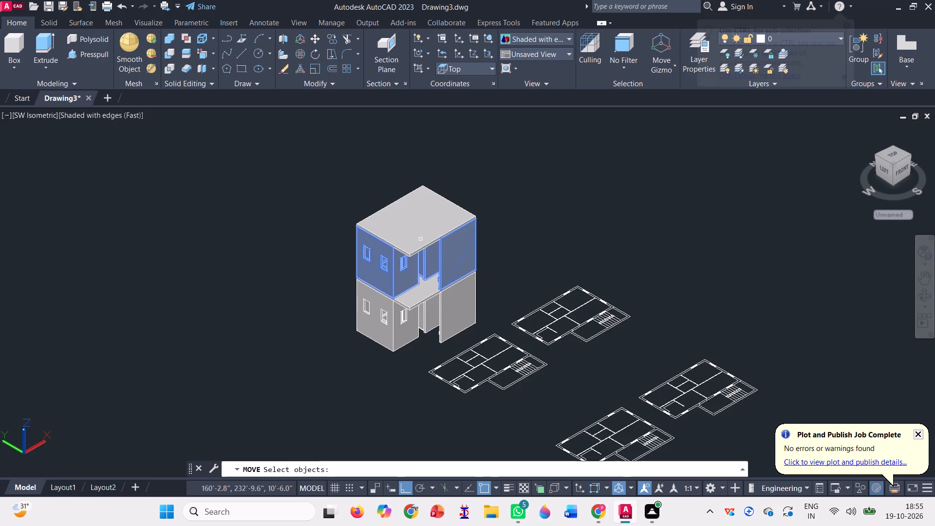
scroll(419, 238, up, 2)
click(419, 238)
key(Return)
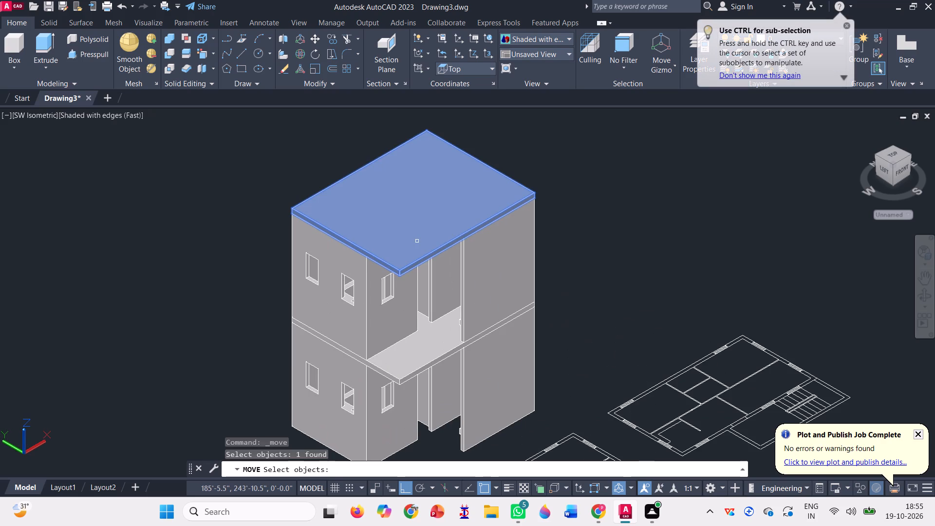
scroll(376, 229, up, 2)
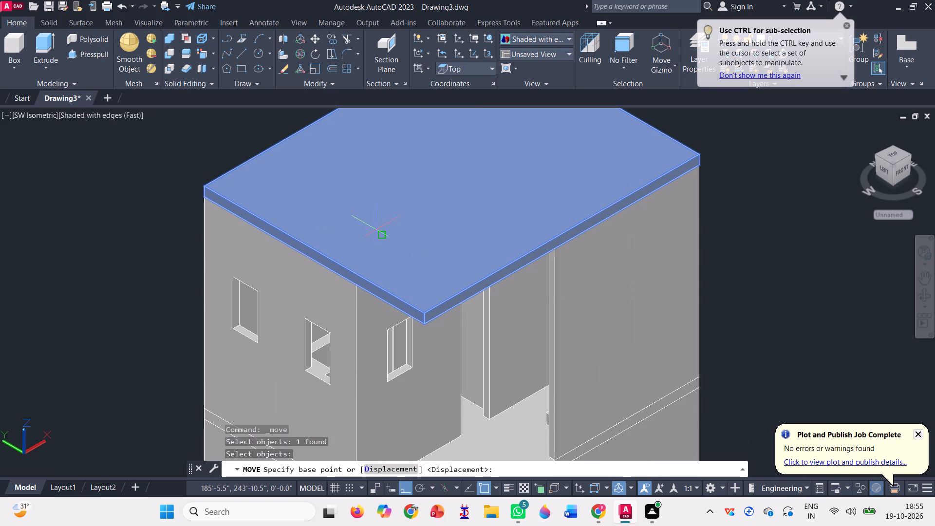
click(206, 199)
click(200, 226)
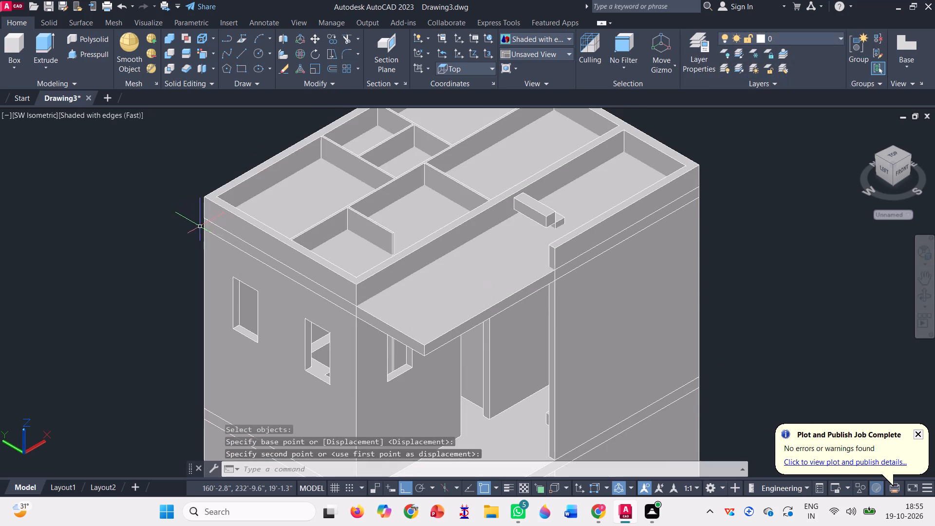
scroll(604, 190, up, 1)
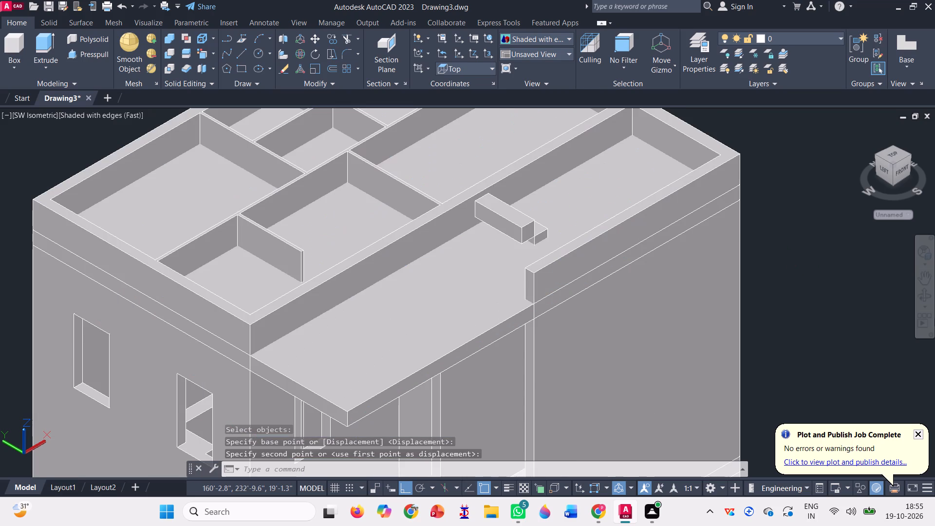
Draw a line across the stair bay along the stair block's edge, from the inner wall to the outer stair wall and back.
click(928, 293)
drag(734, 317, 757, 347)
scroll(559, 196, down, 7)
drag(646, 373, 707, 370)
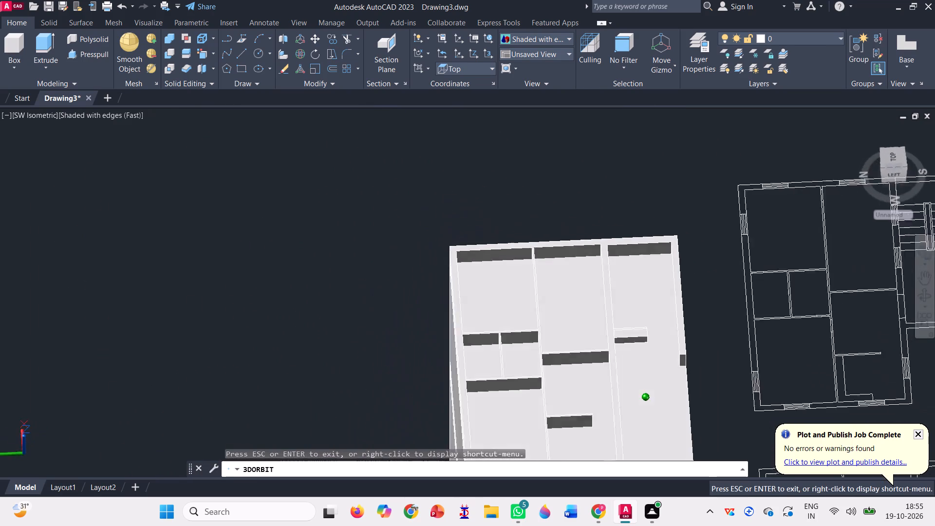
drag(707, 370, 758, 376)
scroll(381, 236, down, 2)
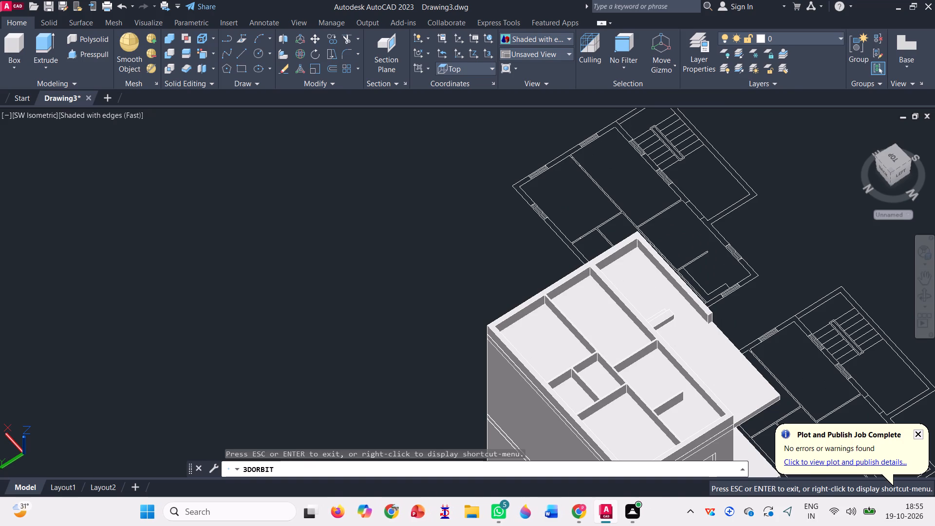
key(Escape)
key(l)
key(Return)
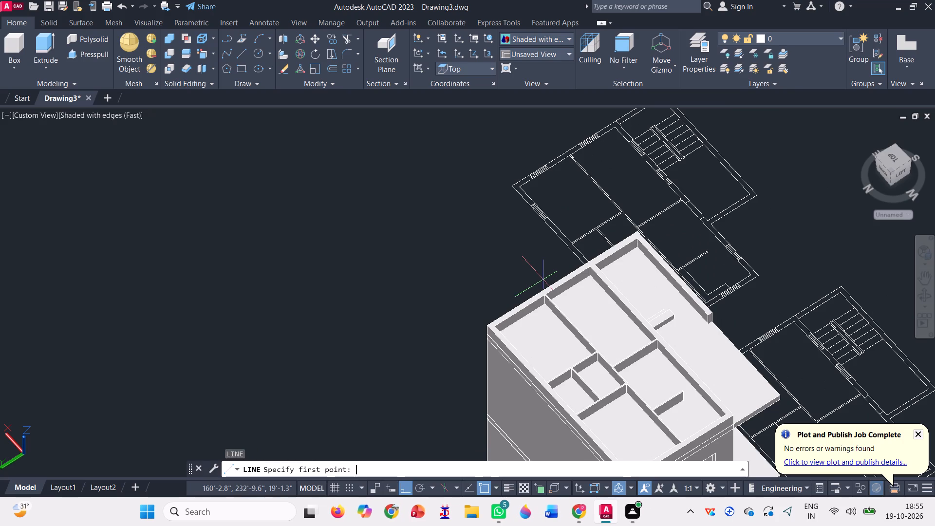
scroll(780, 324, up, 4)
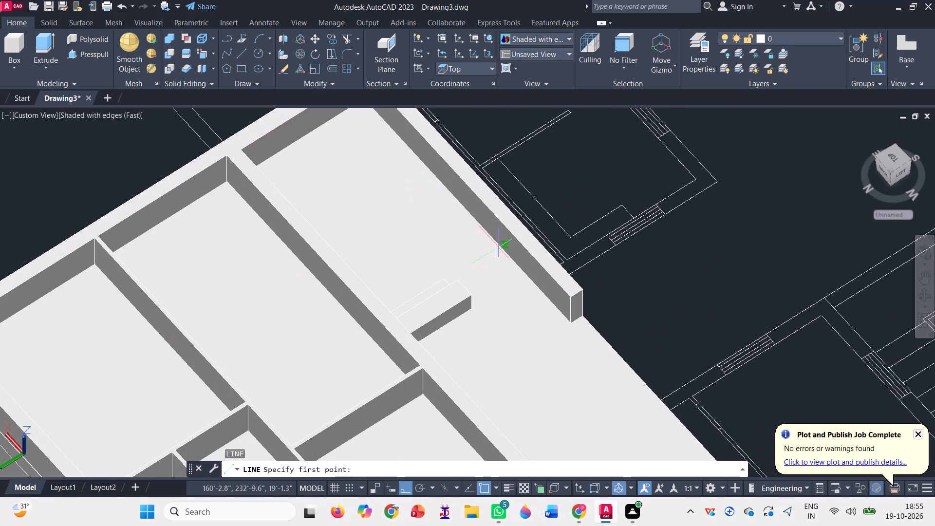
scroll(498, 246, up, 2)
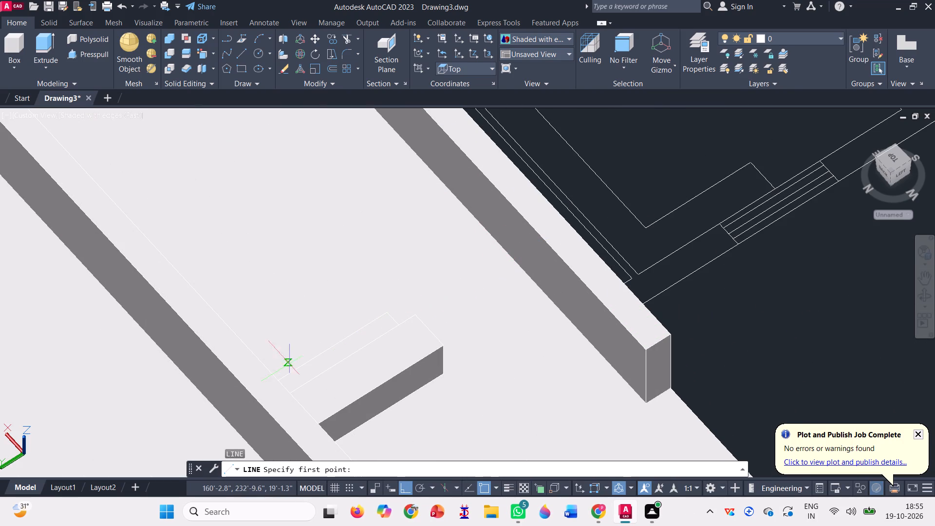
click(321, 423)
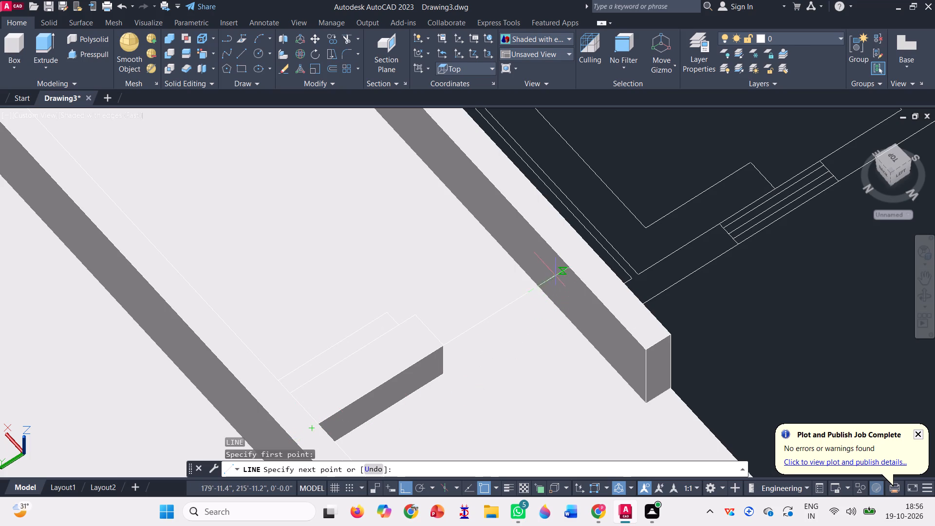
scroll(567, 265, up, 2)
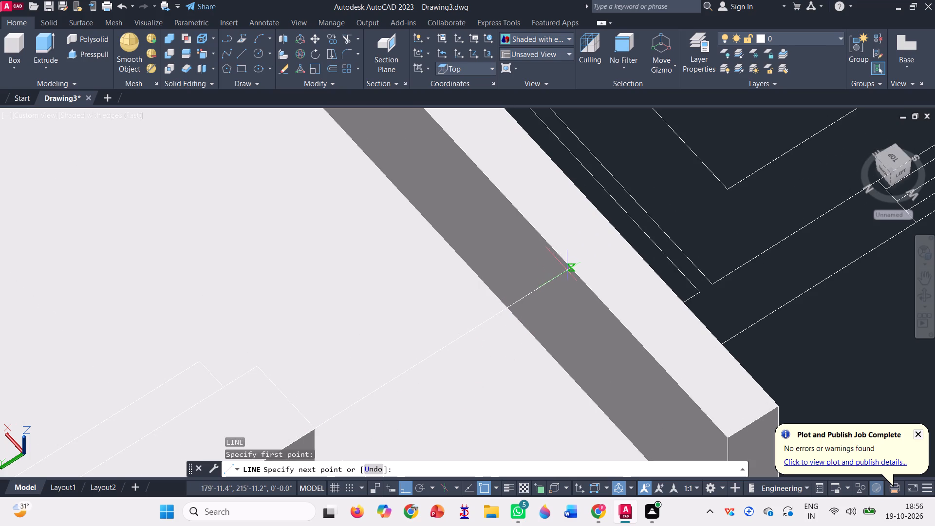
click(568, 270)
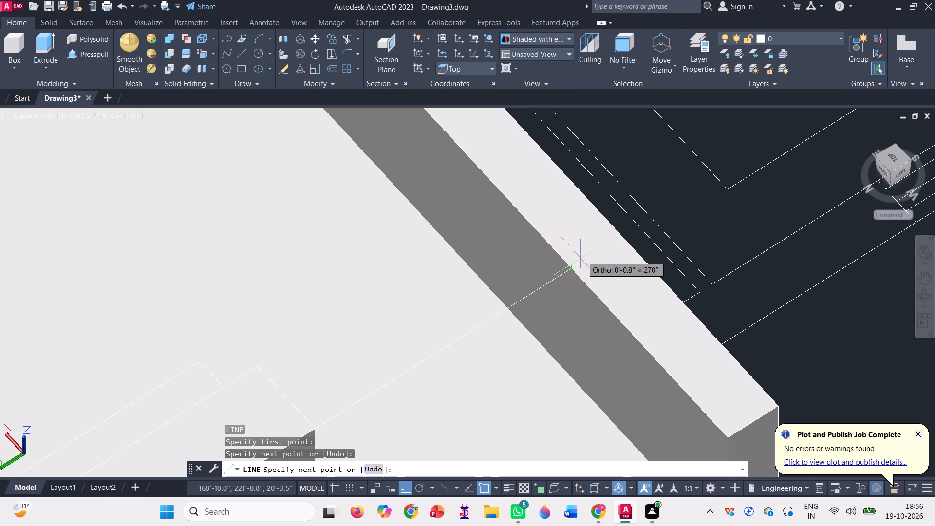
scroll(586, 250, down, 2)
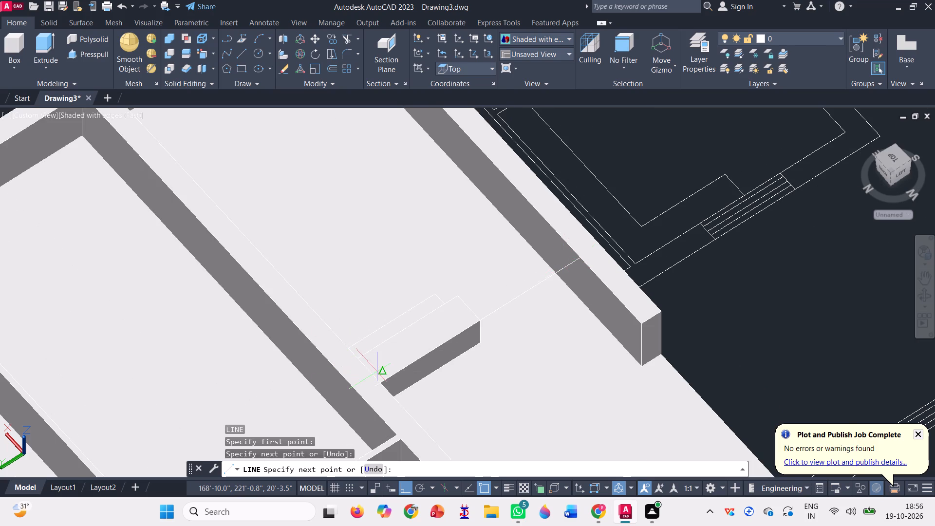
scroll(377, 371, up, 3)
click(384, 404)
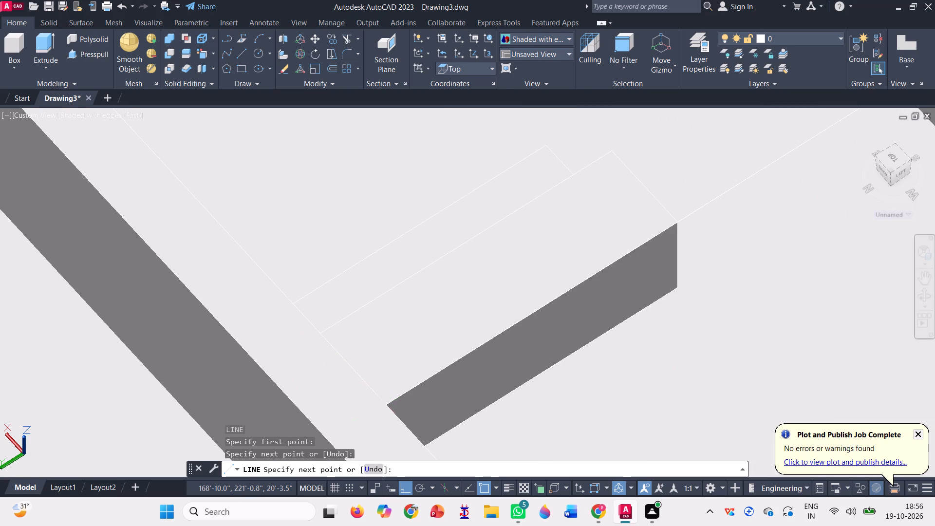
scroll(349, 336, down, 3)
scroll(360, 284, down, 1)
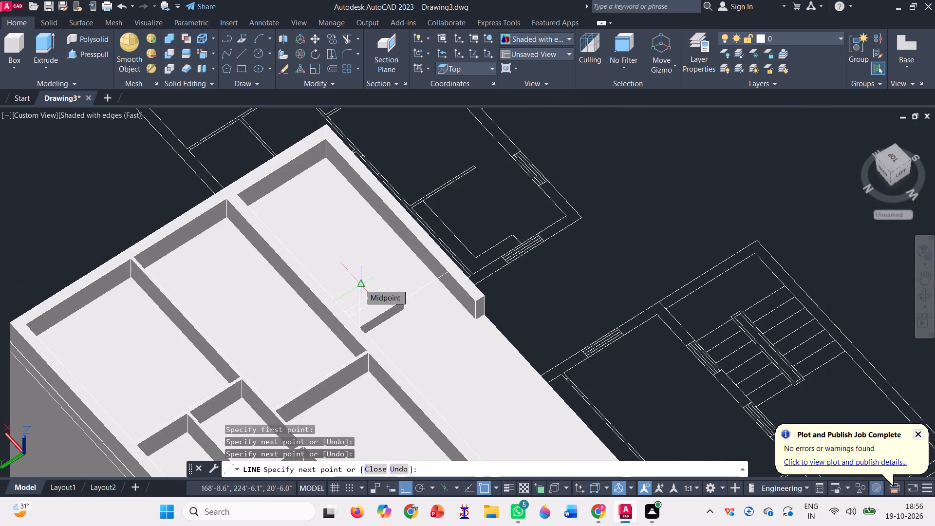
key(Escape)
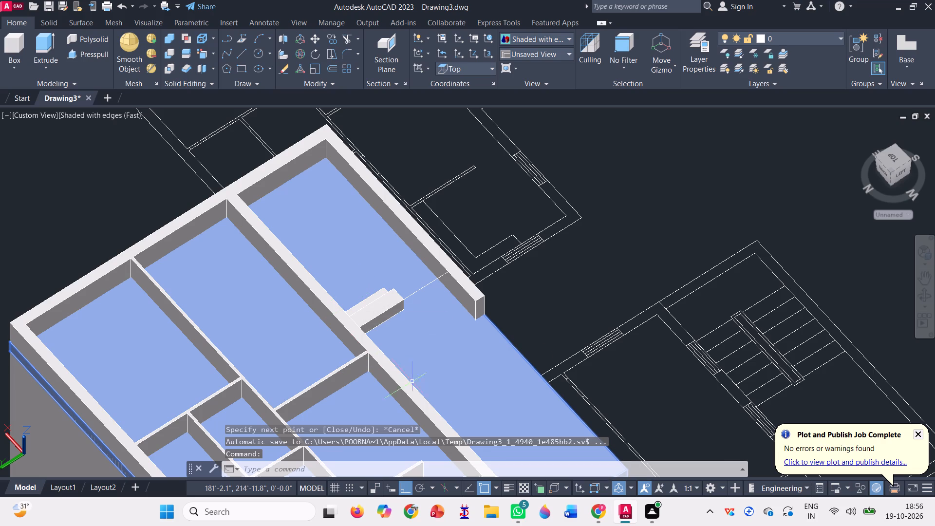
Delete the duplicate line that ends at the stair block's top corner, keeping the one that spans between the wall tops.
click(921, 293)
drag(740, 330, 692, 313)
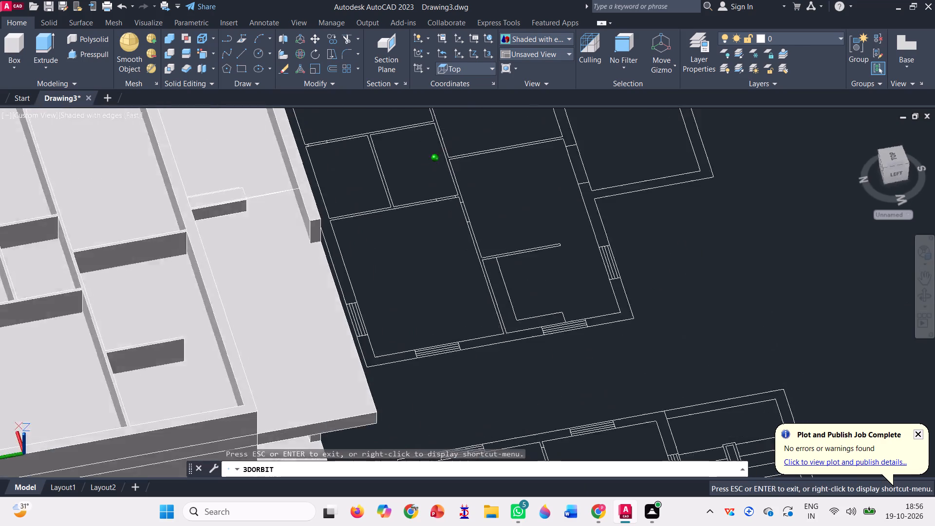
drag(692, 313, 666, 301)
scroll(690, 379, down, 5)
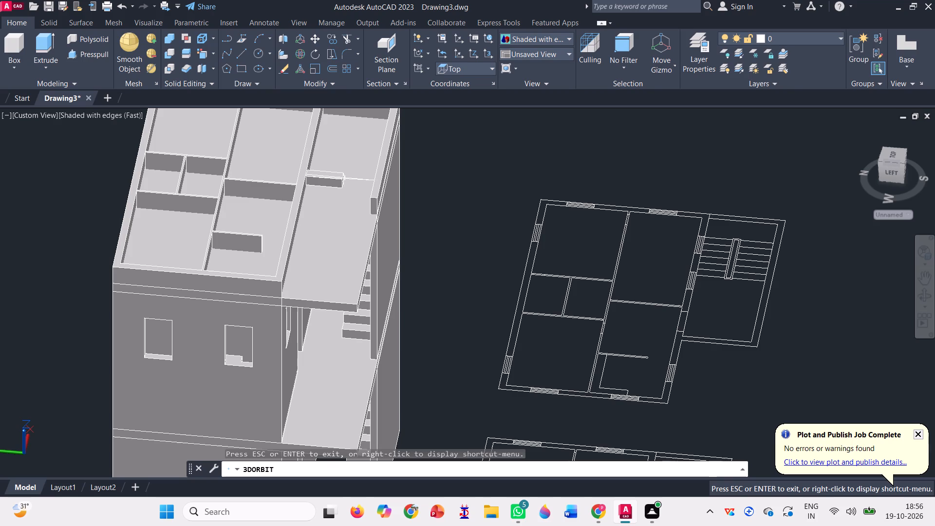
scroll(577, 447, down, 2)
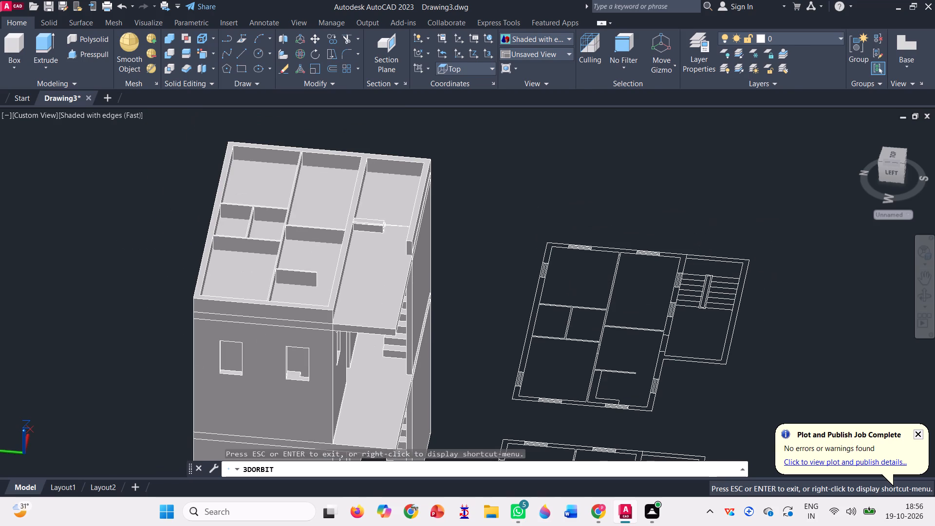
drag(477, 338, 435, 338)
scroll(354, 104, up, 7)
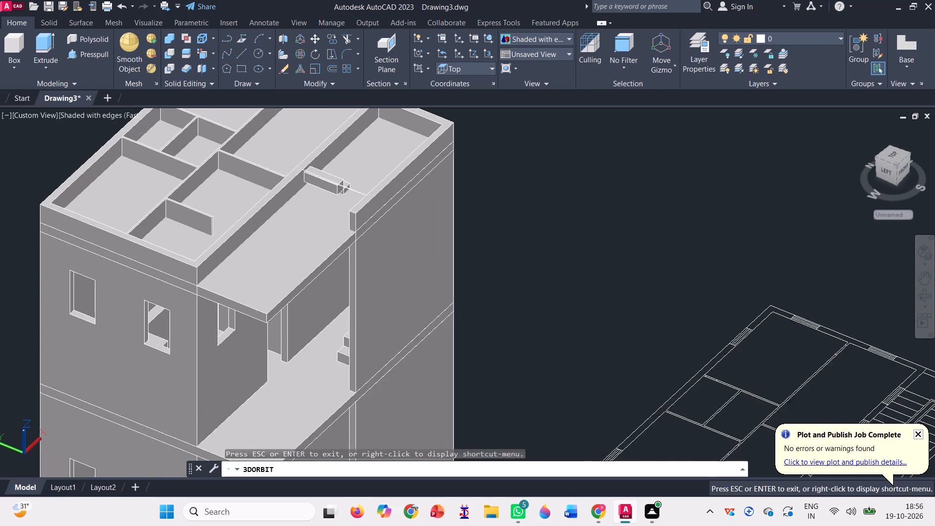
scroll(332, 148, up, 15)
scroll(395, 208, up, 3)
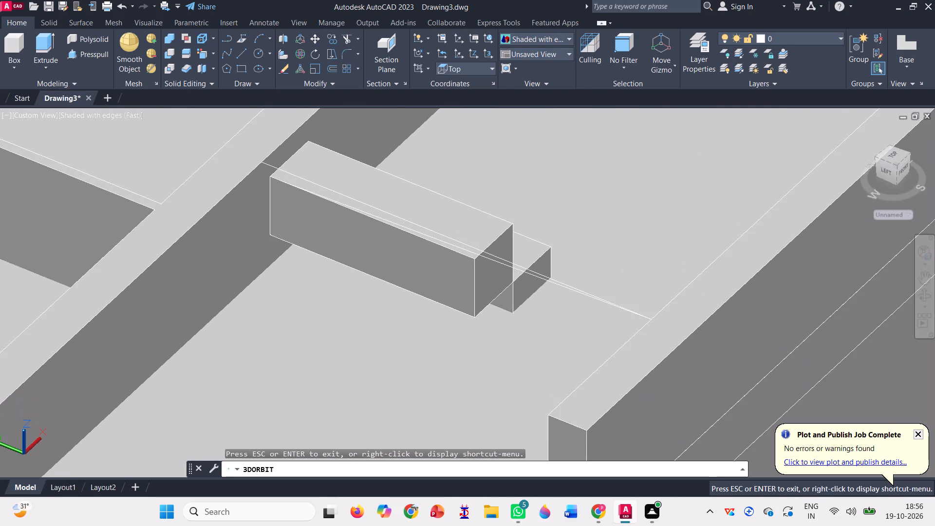
scroll(402, 211, up, 3)
key(Escape)
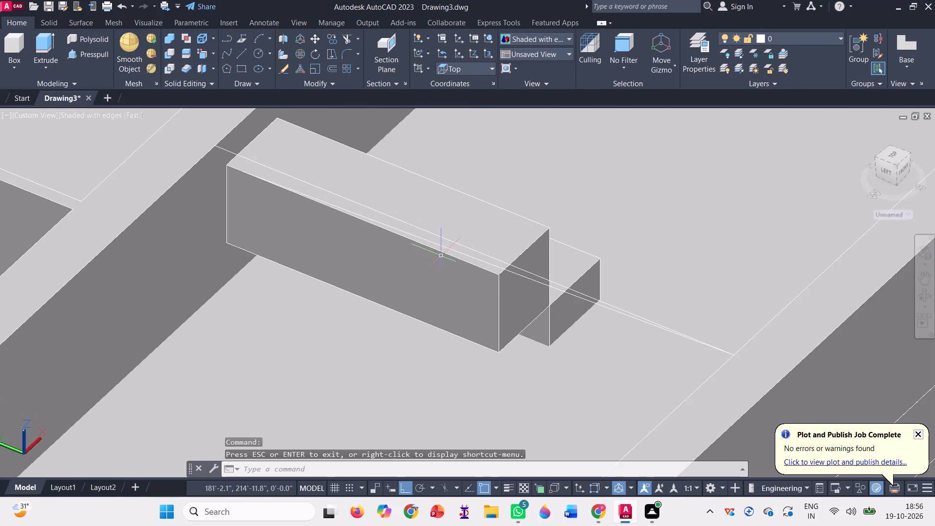
click(448, 247)
key(Delete)
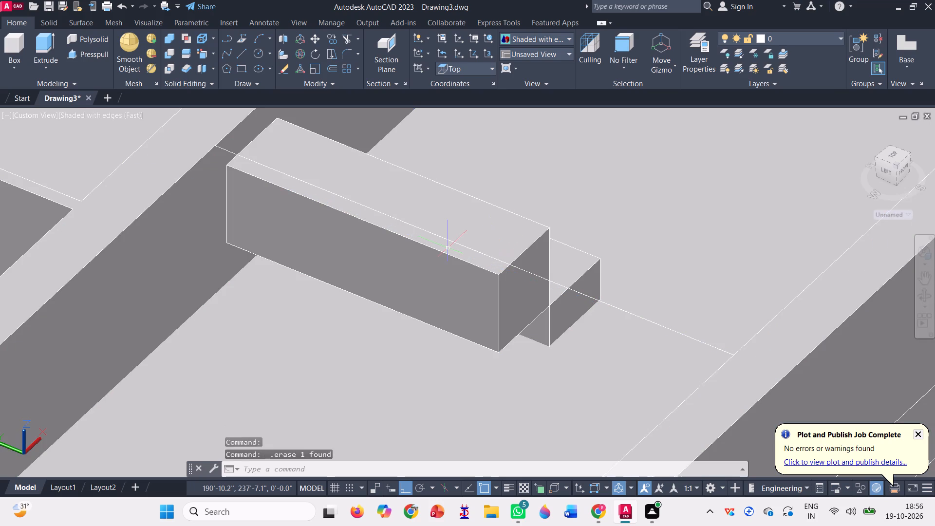
Move the upper roof slab straight up from its top outer corner to the walls' top outer corner above it.
scroll(408, 350, down, 3)
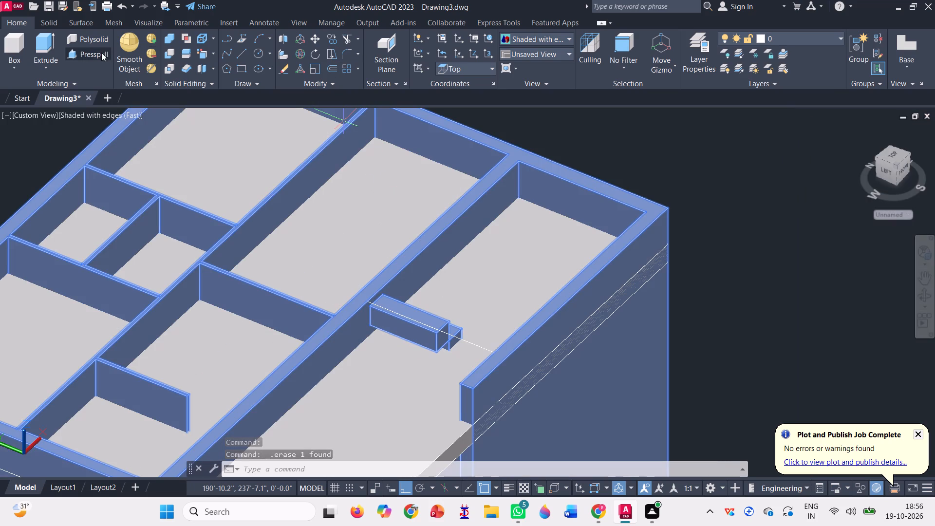
click(312, 40)
click(489, 252)
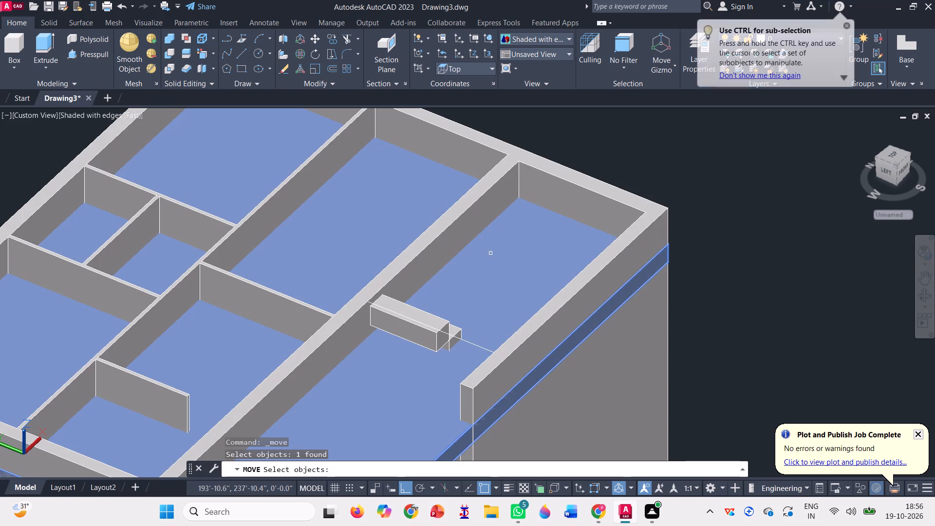
key(space)
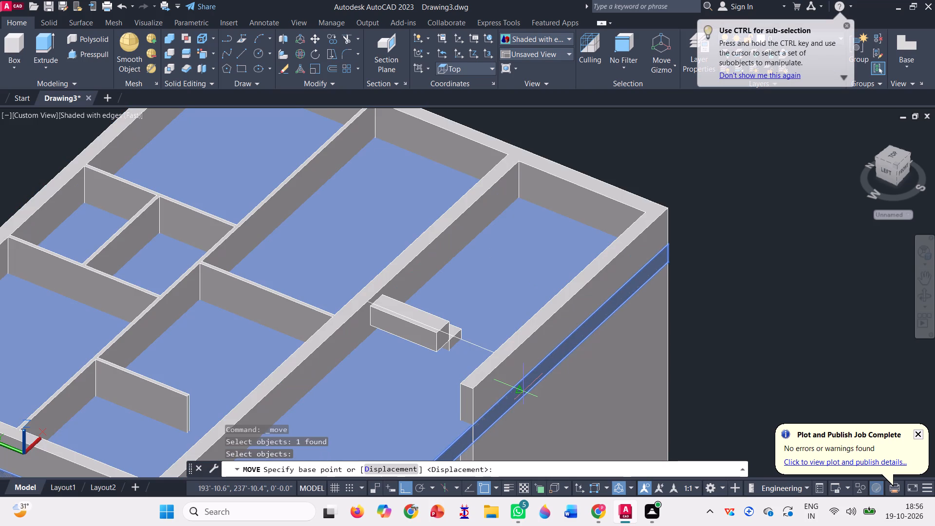
scroll(522, 394, up, 3)
scroll(516, 381, down, 2)
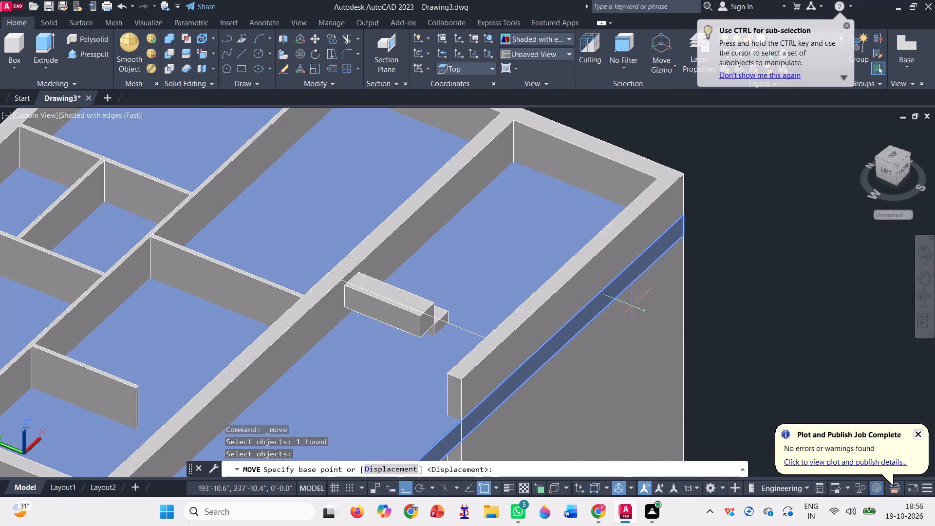
scroll(684, 226, up, 2)
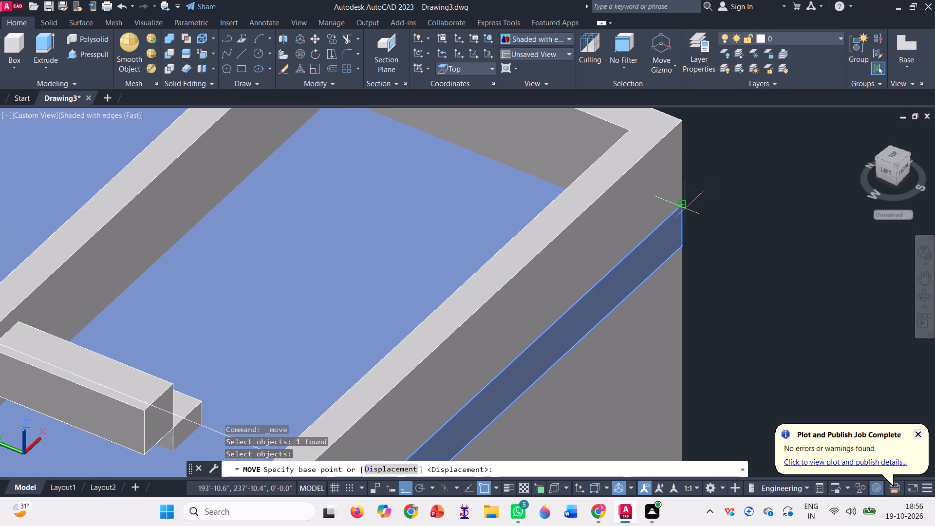
click(685, 205)
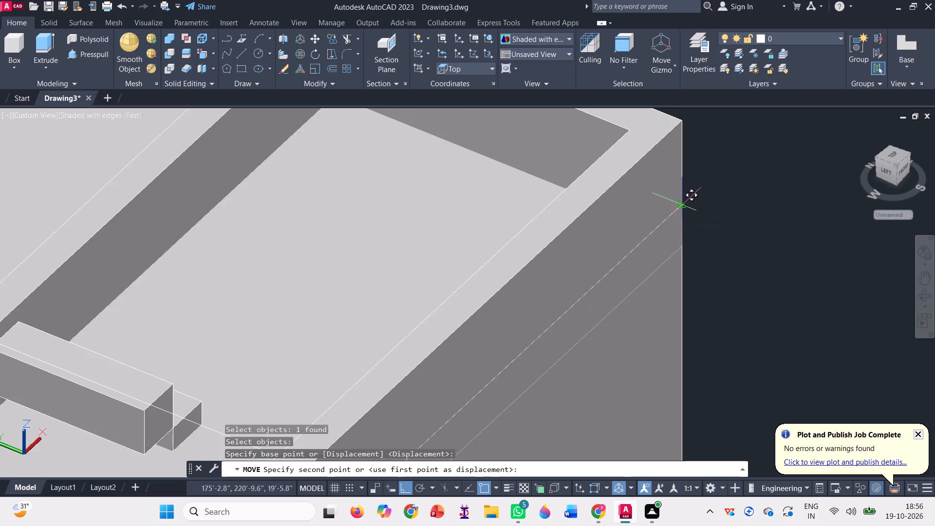
scroll(688, 207, down, 1)
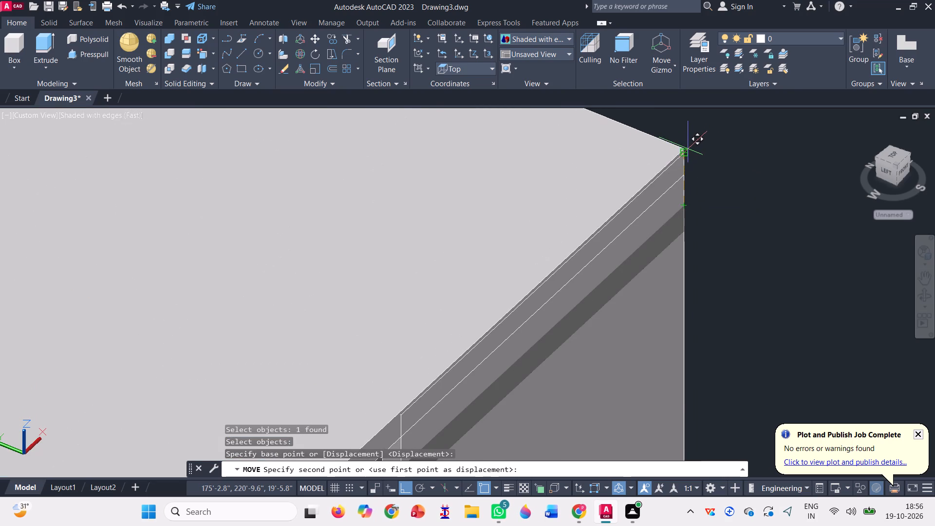
click(687, 156)
Presspull the area enclosed by the stair walls and the cross line down through the roof slab to cut a stair opening.
scroll(646, 192, down, 2)
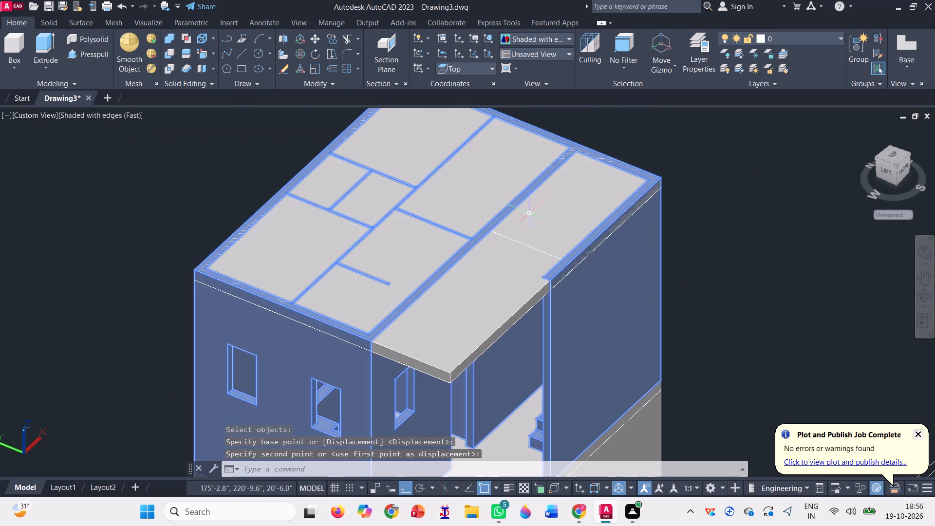
click(80, 56)
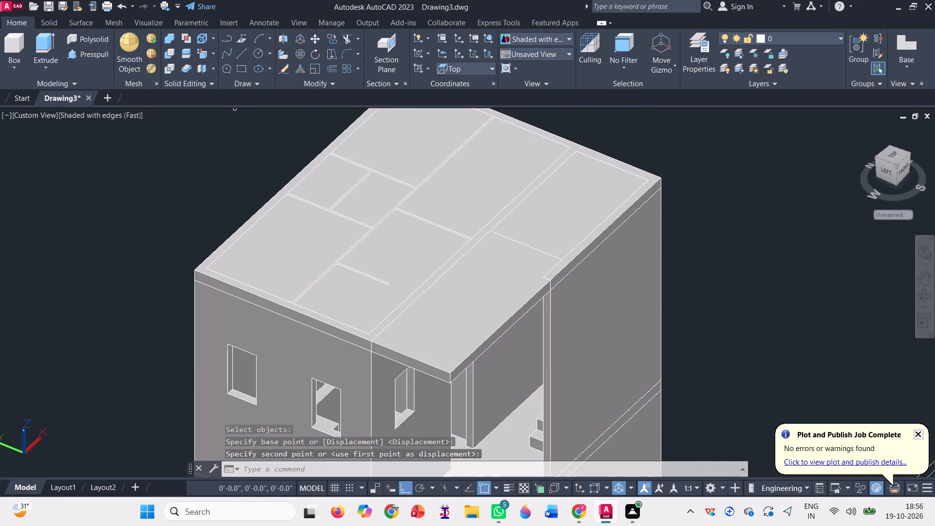
click(539, 217)
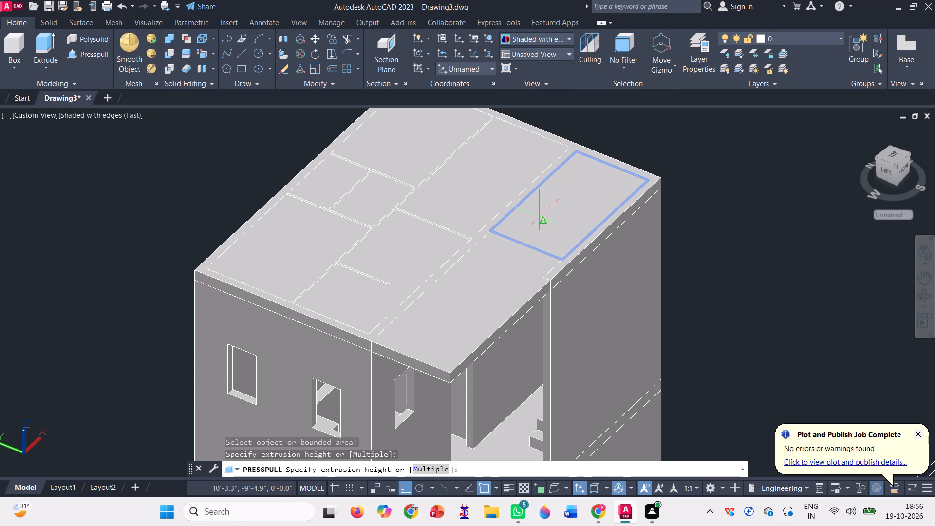
click(542, 250)
scroll(539, 244, up, 2)
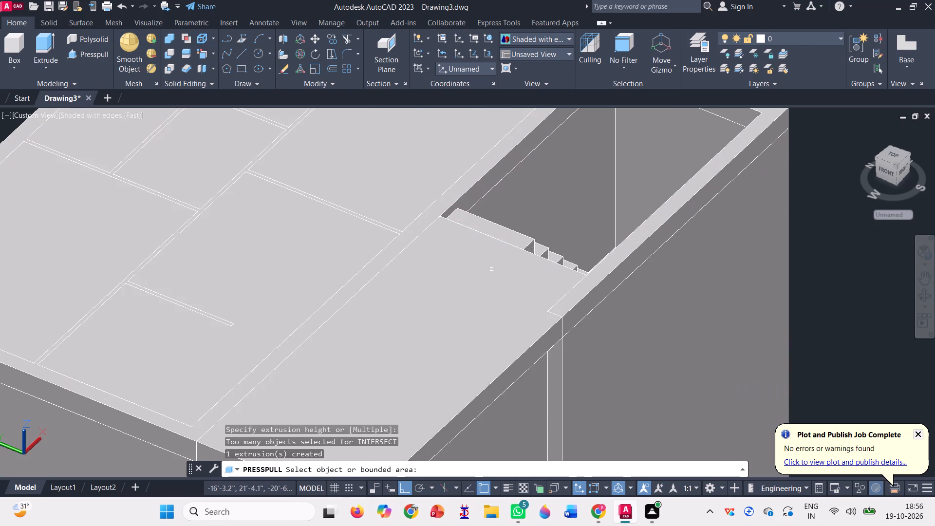
scroll(488, 270, down, 2)
key(space)
Delete the uncut slab between the lower and upper storeys.
scroll(463, 213, down, 1)
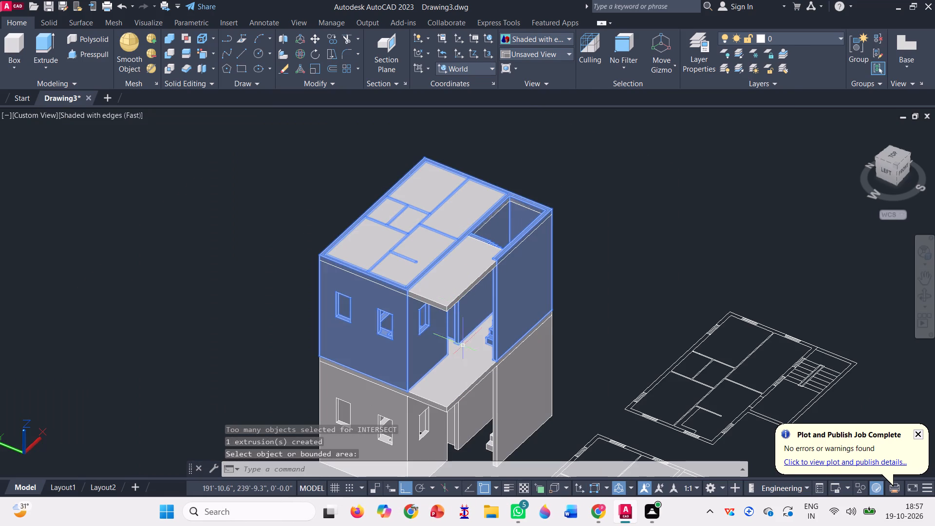
click(461, 383)
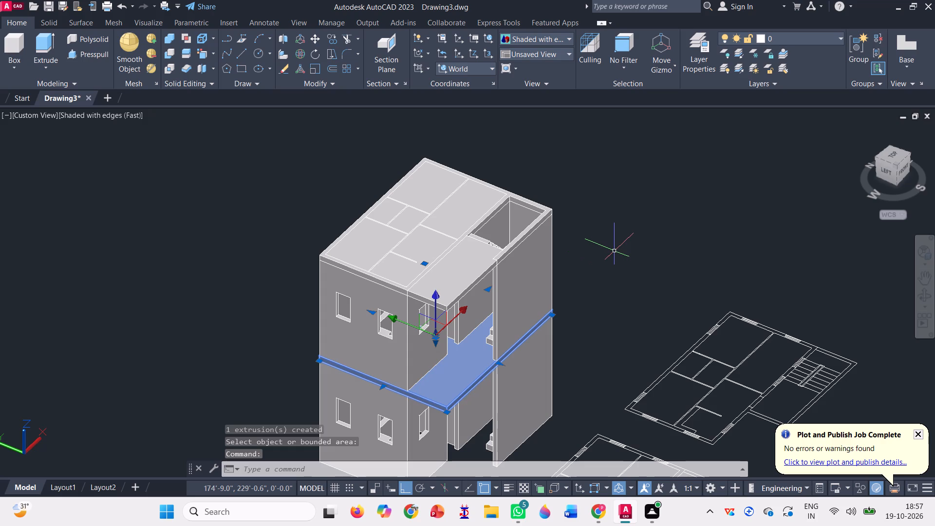
key(Delete)
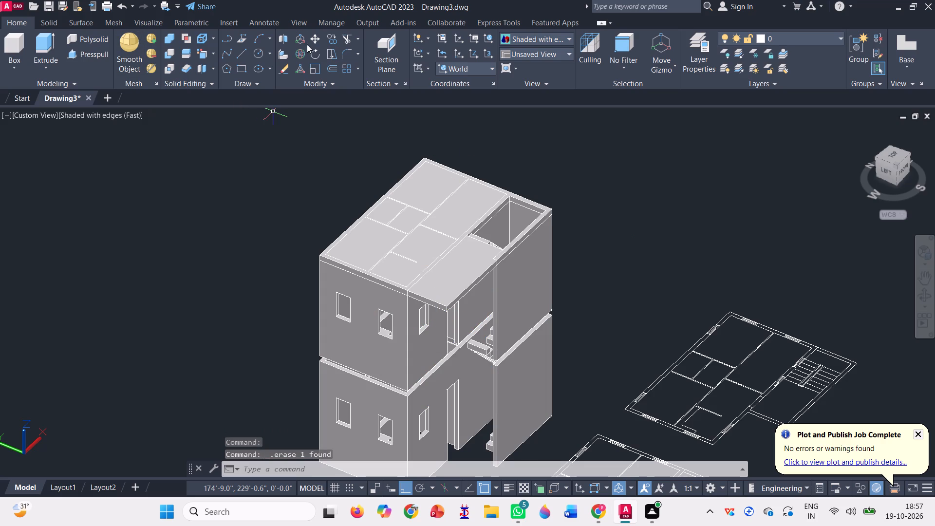
Copy the cut roof slab from its bottom outer corner straight down to the top outer corner of the lower storey's walls.
click(331, 38)
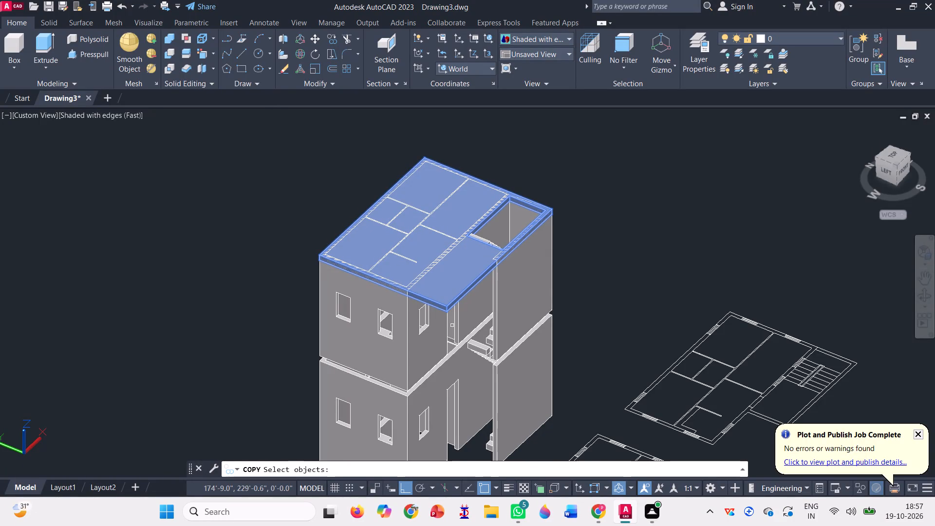
click(445, 291)
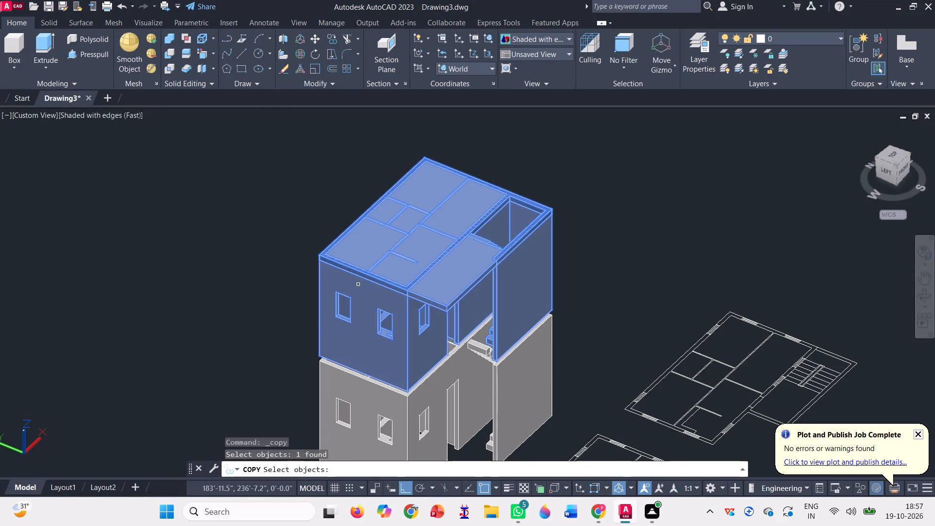
key(space)
scroll(325, 260, up, 4)
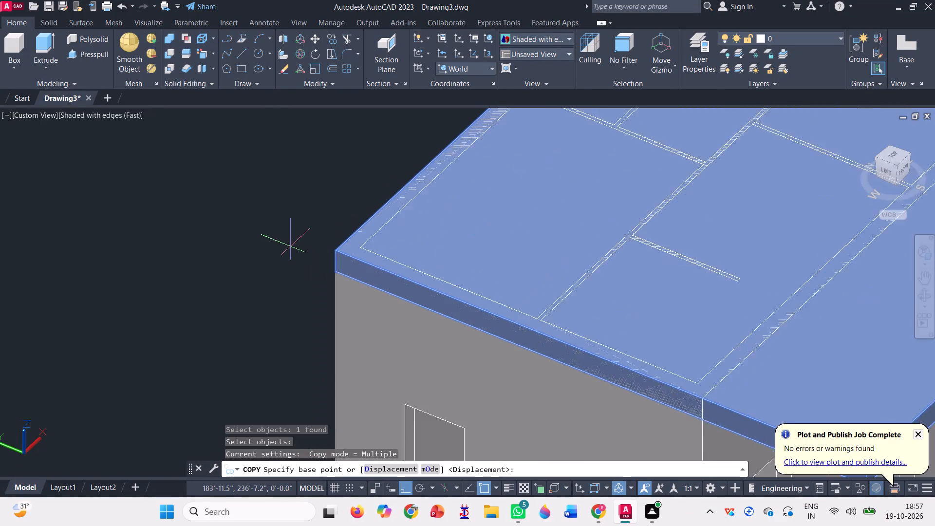
scroll(290, 246, up, 1)
click(354, 285)
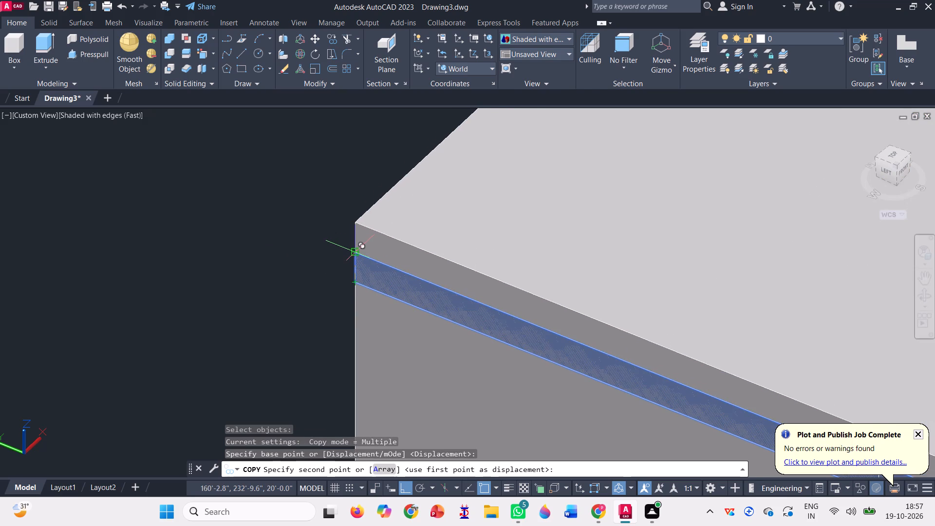
scroll(350, 240, down, 6)
scroll(341, 288, up, 3)
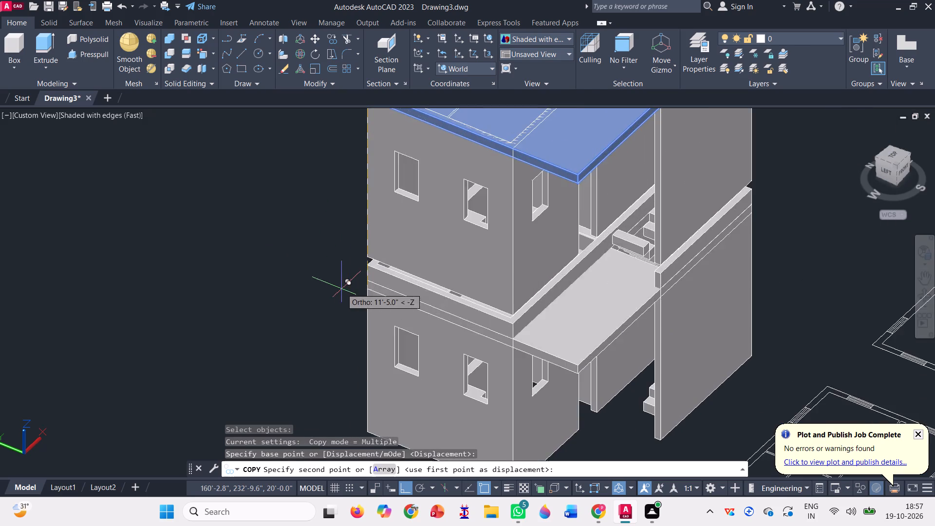
scroll(357, 273, up, 3)
click(379, 254)
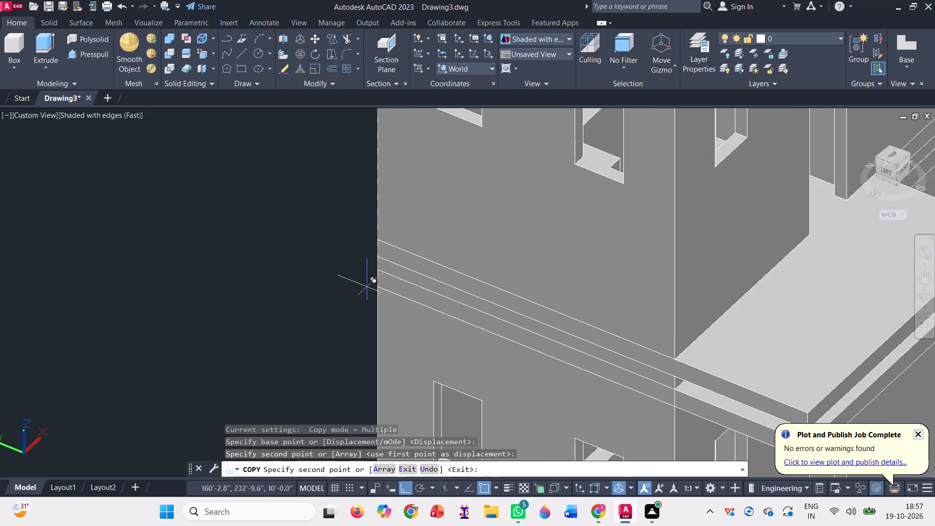
scroll(365, 308, down, 2)
key(space)
scroll(369, 311, down, 1)
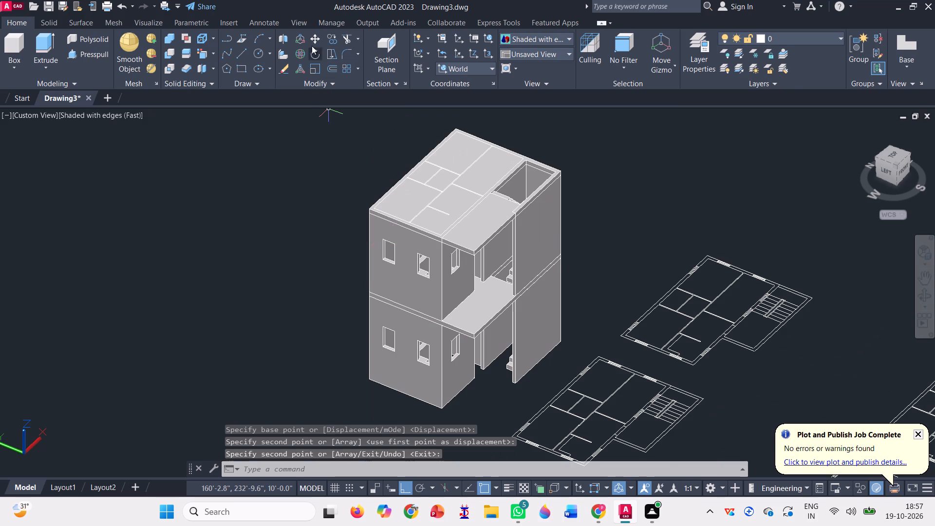
Move the roof slab up from its bottom outer corner to its top outer corner so it rests on the upper walls.
click(317, 36)
scroll(413, 208, up, 2)
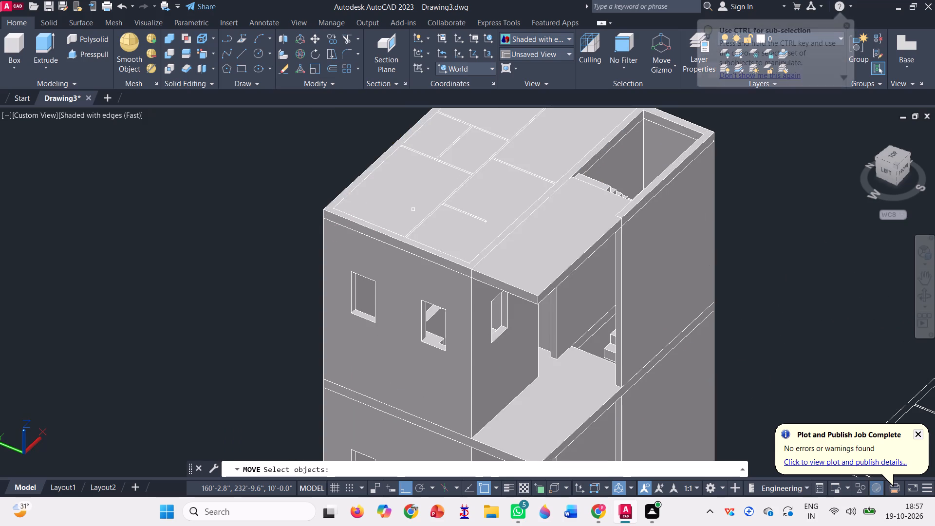
click(410, 203)
key(space)
scroll(330, 210, up, 3)
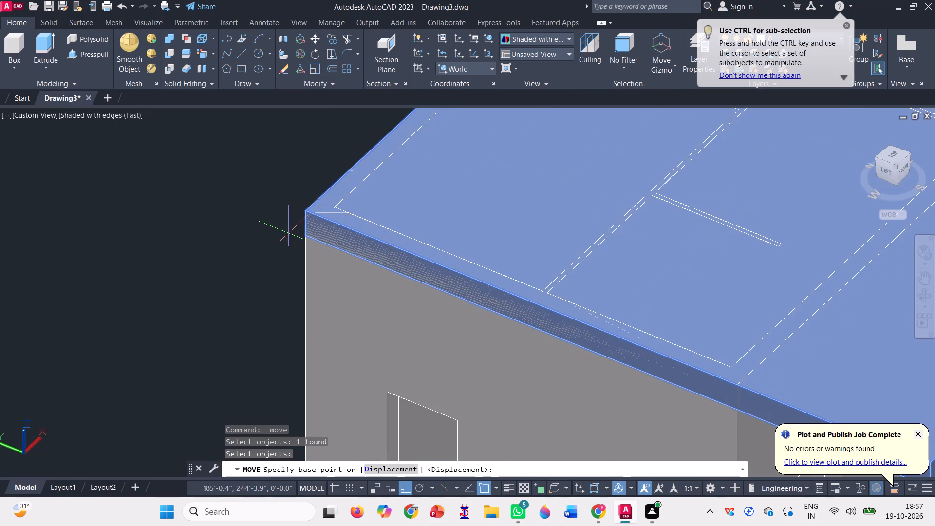
click(307, 240)
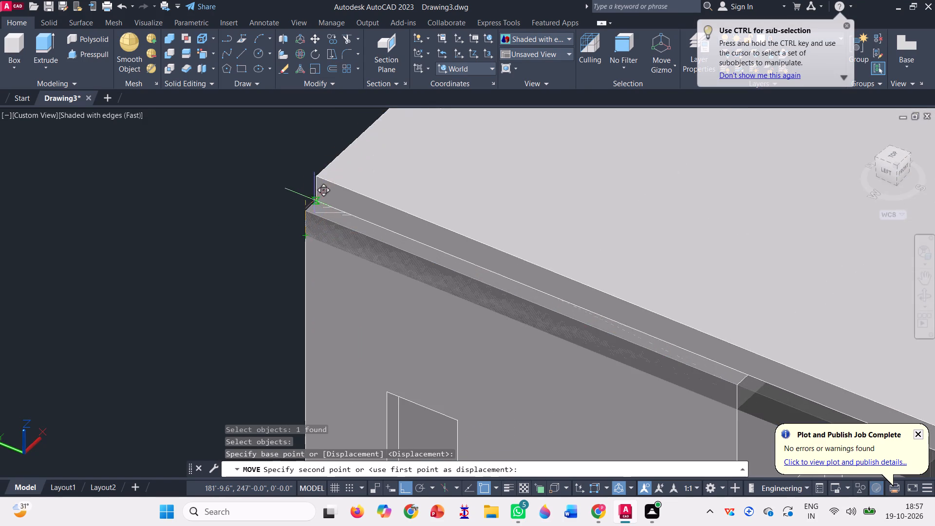
click(308, 211)
scroll(308, 208, down, 2)
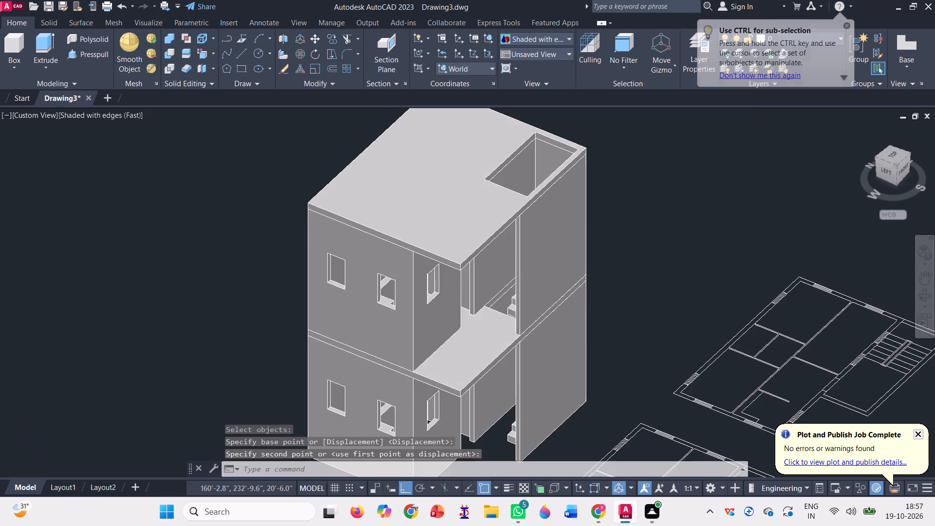
scroll(320, 223, down, 3)
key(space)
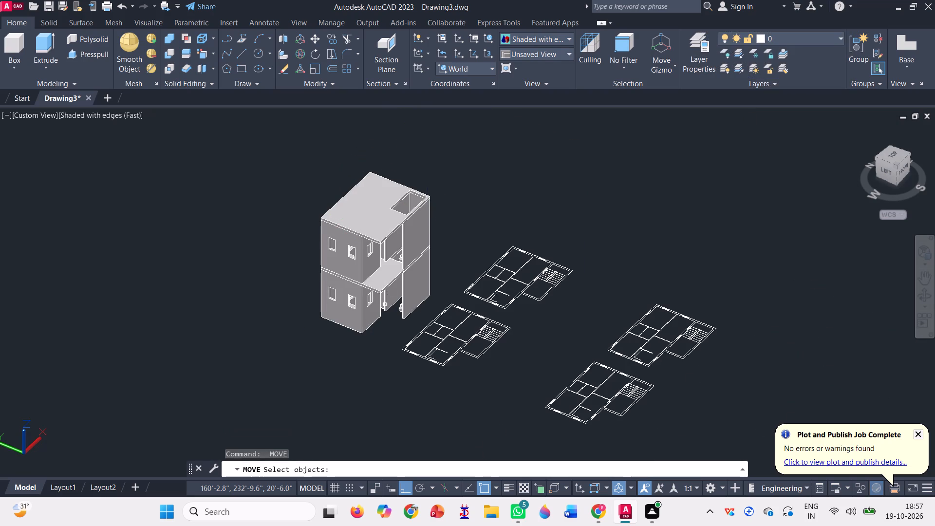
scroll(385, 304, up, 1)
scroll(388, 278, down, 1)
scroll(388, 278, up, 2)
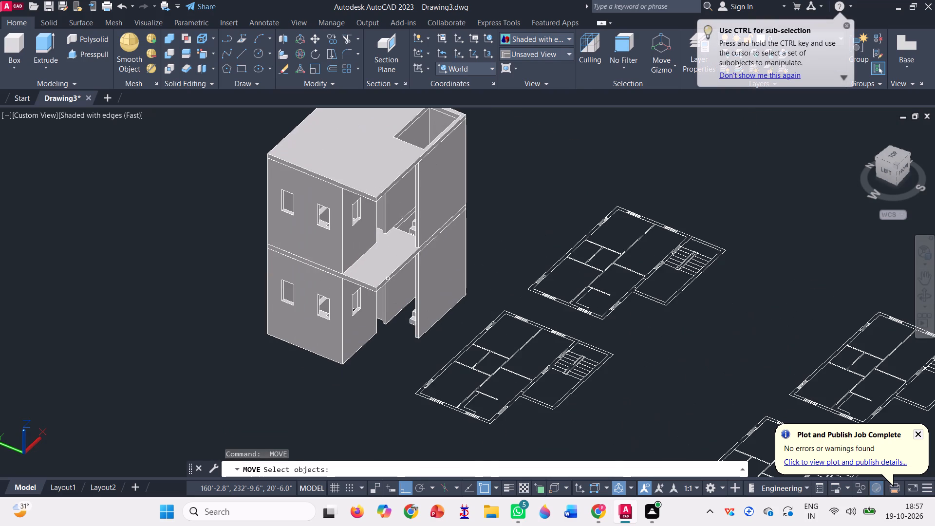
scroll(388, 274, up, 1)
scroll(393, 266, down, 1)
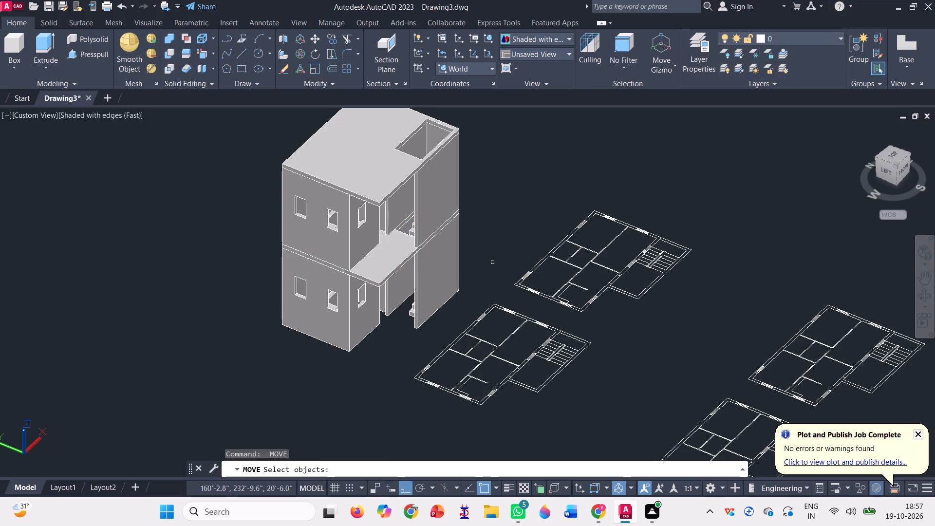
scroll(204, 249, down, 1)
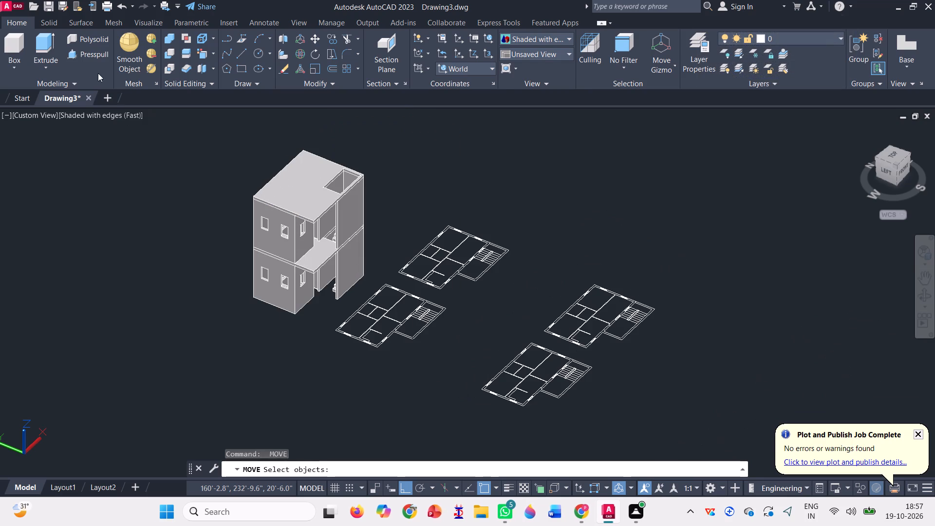
Presspull the roof slab's top outline upward by 3' for the parapet block.
click(87, 57)
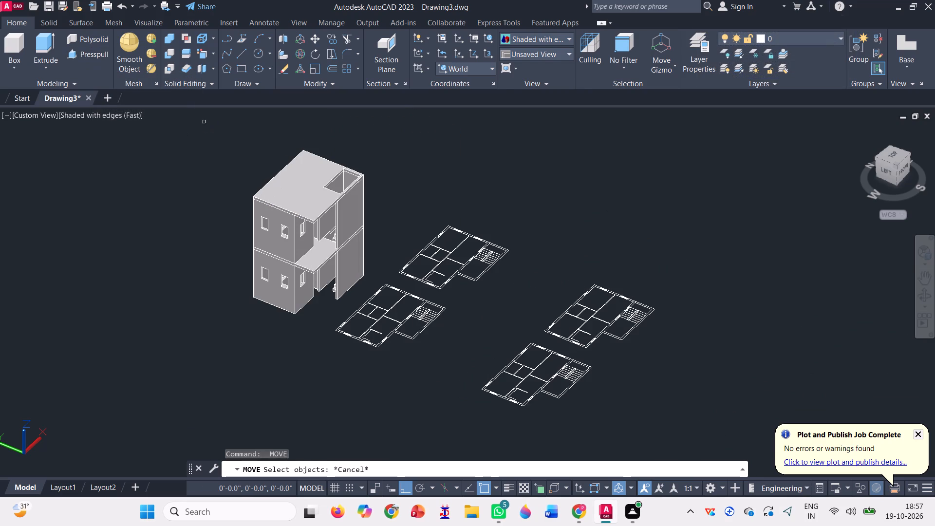
click(293, 190)
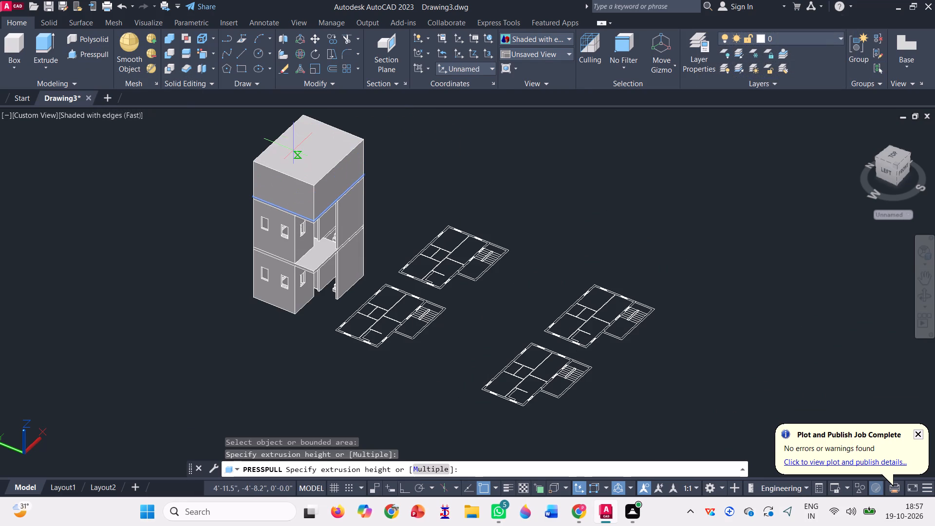
text(3')
key(Return)
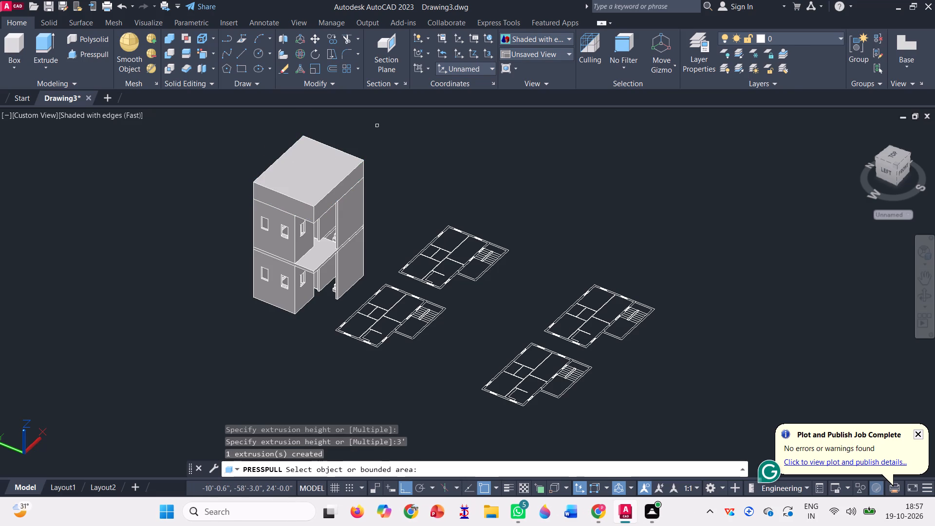
key(Escape)
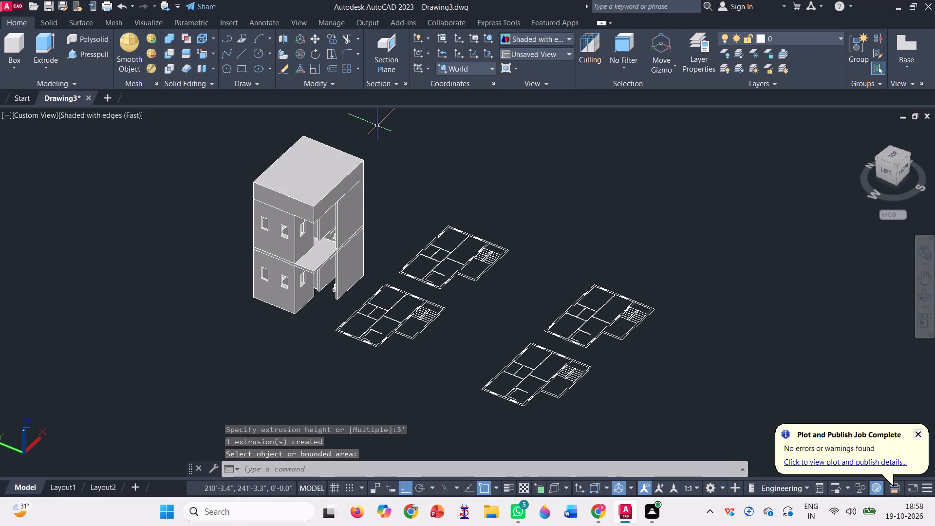
In the SW Isometric view, draw a rectangle on the parapet block's top face from its rear corner to the opposite front corner.
click(245, 68)
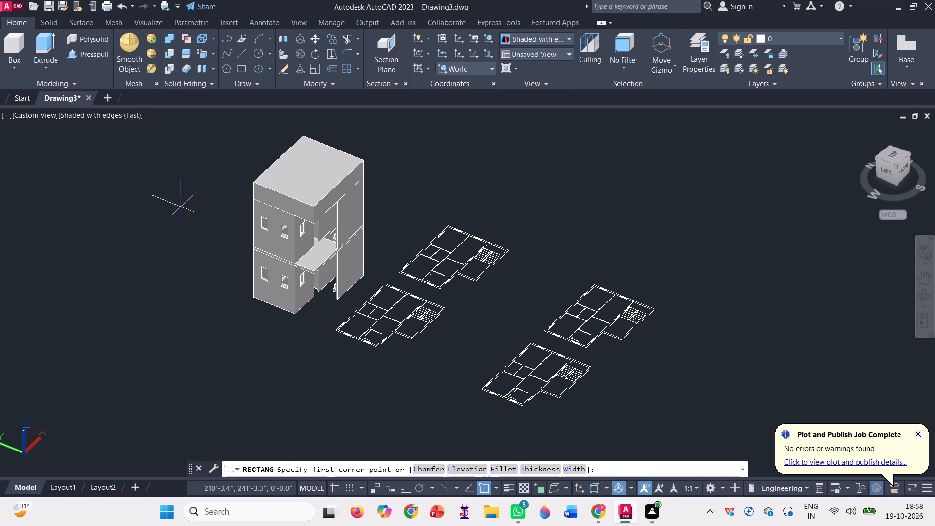
key(Escape)
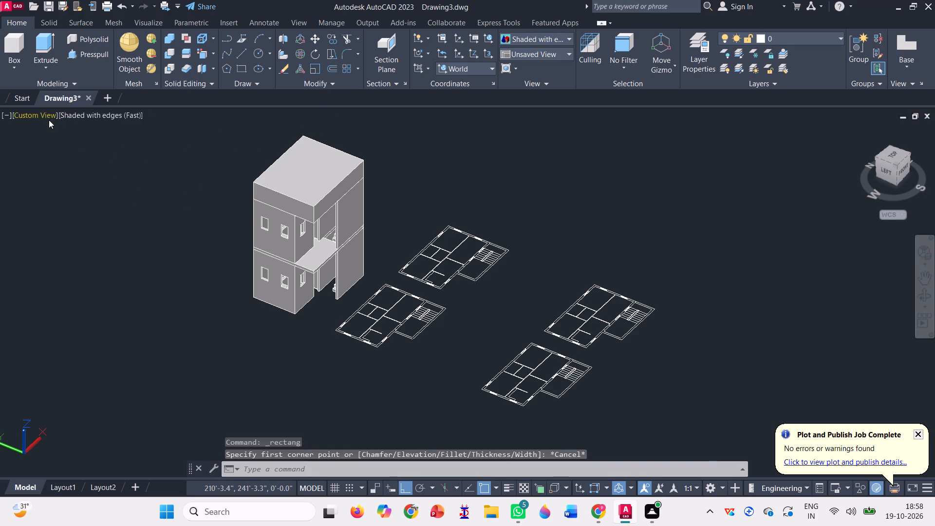
click(49, 120)
click(110, 221)
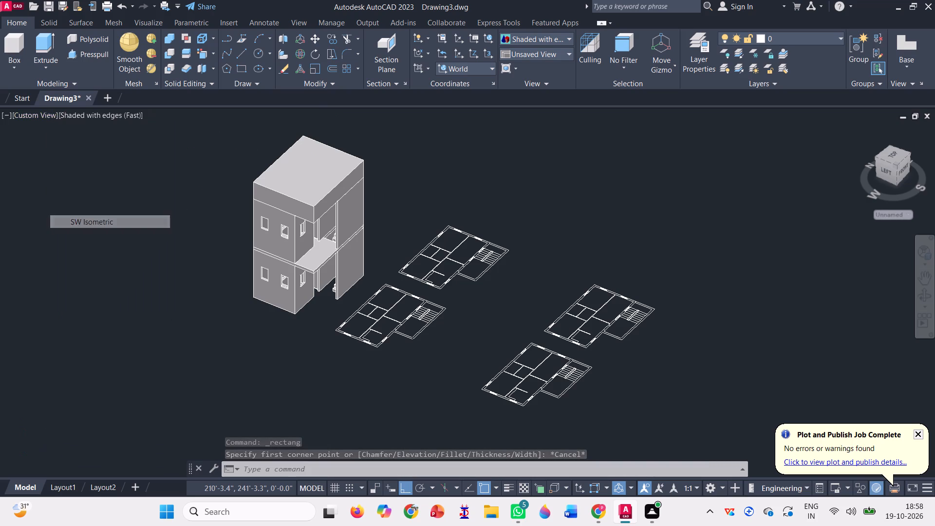
scroll(475, 240, up, 2)
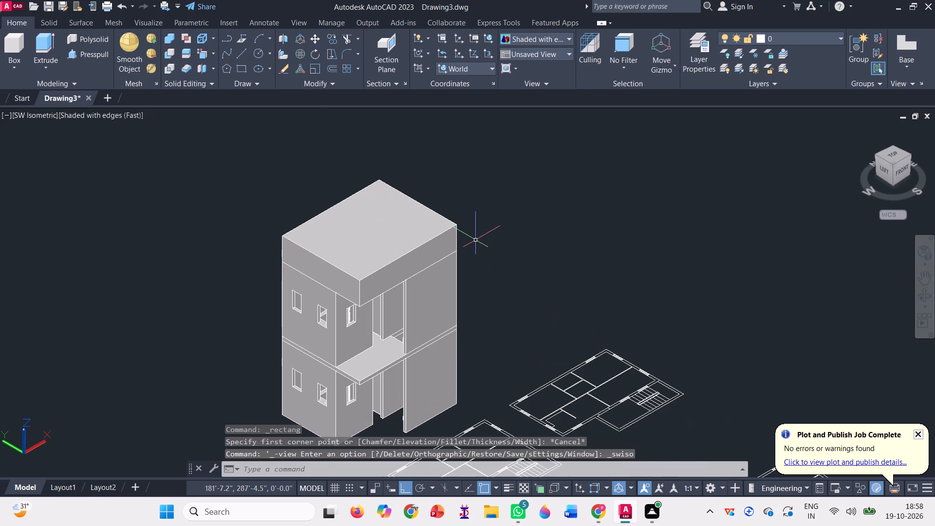
click(243, 67)
scroll(388, 177, up, 1)
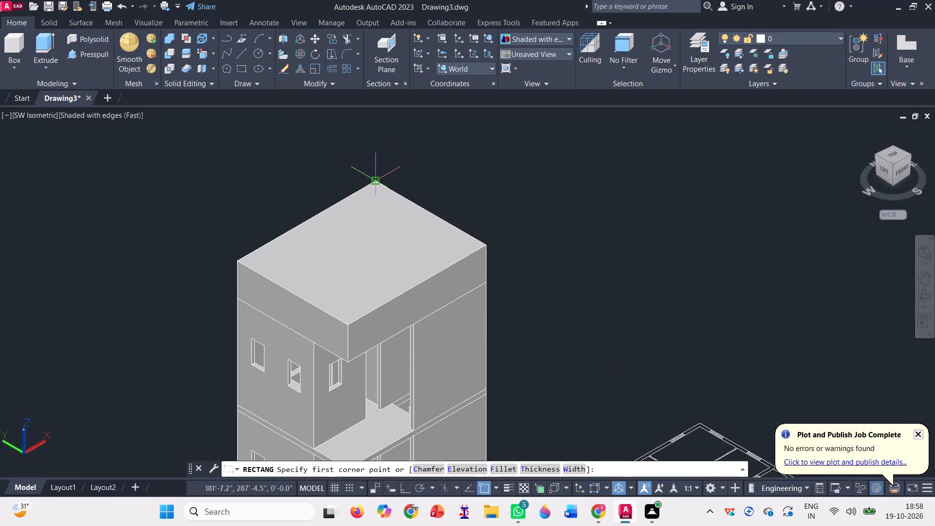
click(377, 180)
scroll(404, 165, down, 2)
scroll(368, 236, up, 2)
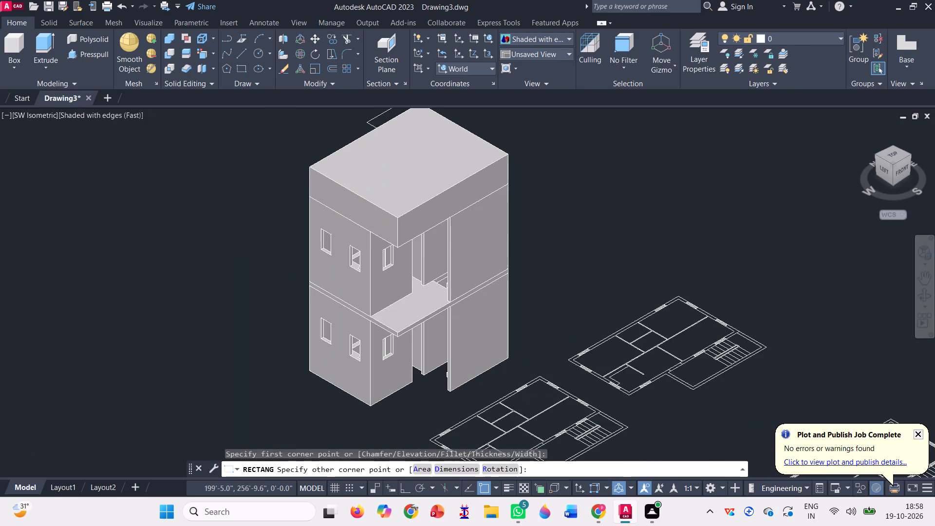
scroll(382, 224, up, 2)
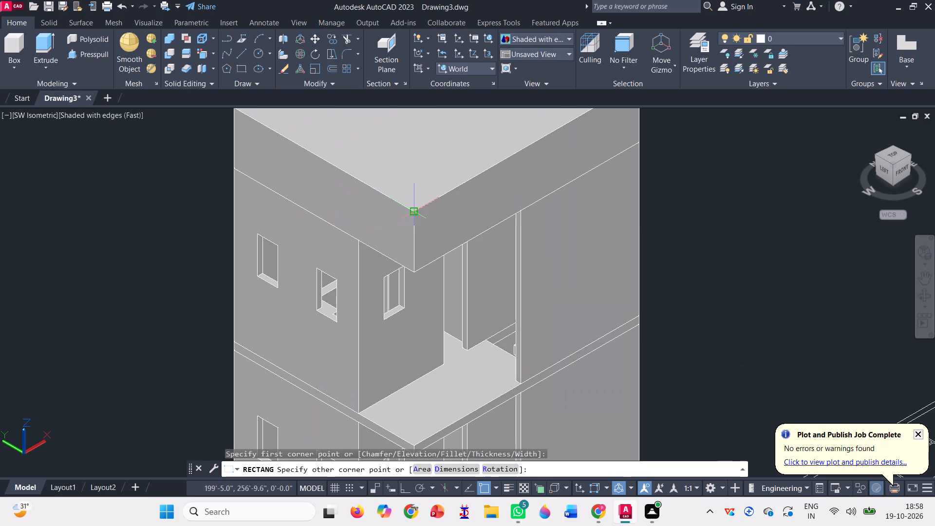
click(413, 212)
scroll(383, 274, down, 2)
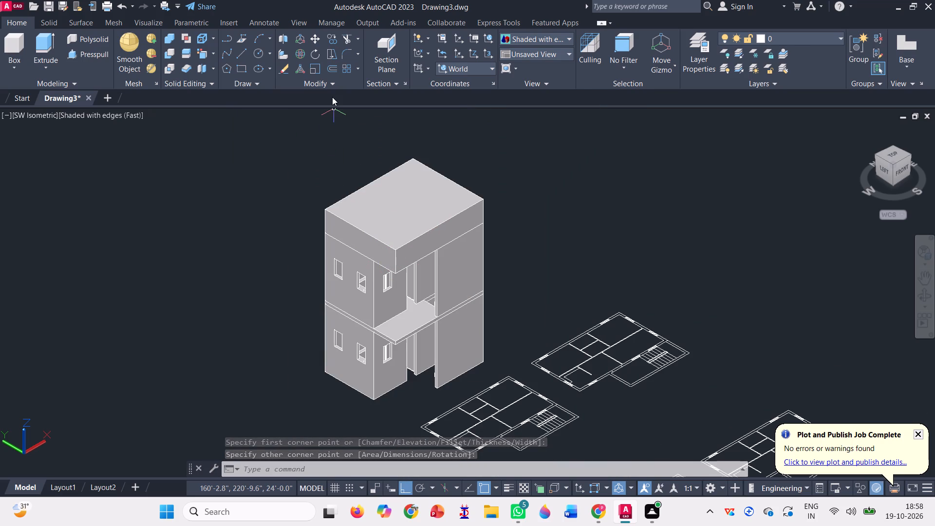
Offset the rectangle on the parapet block's top face inward by 0'2".
click(336, 66)
scroll(427, 244, up, 2)
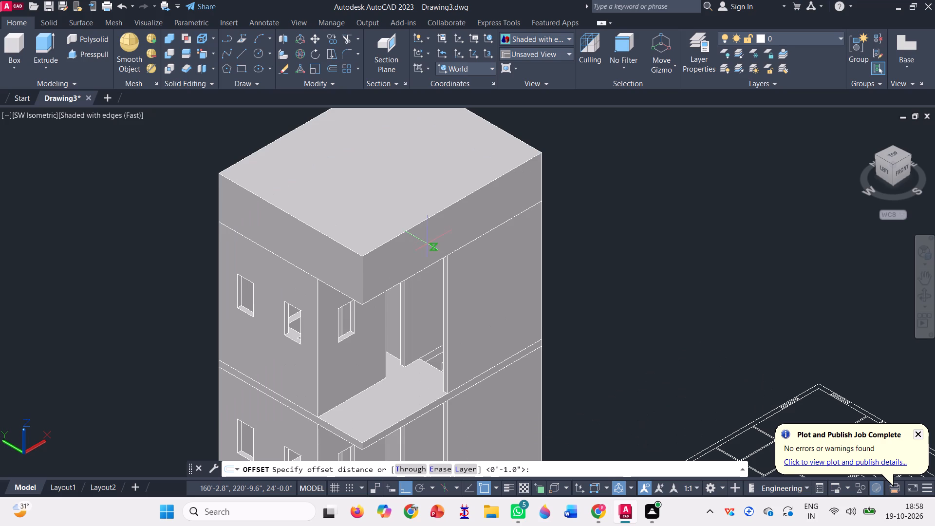
text(0')
key(BackSpace)
key(BackSpace)
text(0'2")
key(Return)
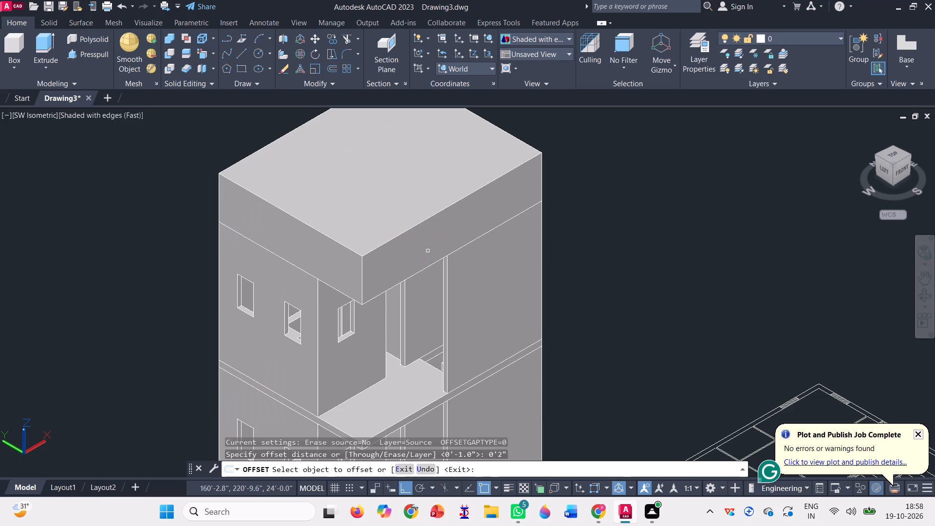
scroll(363, 255, up, 1)
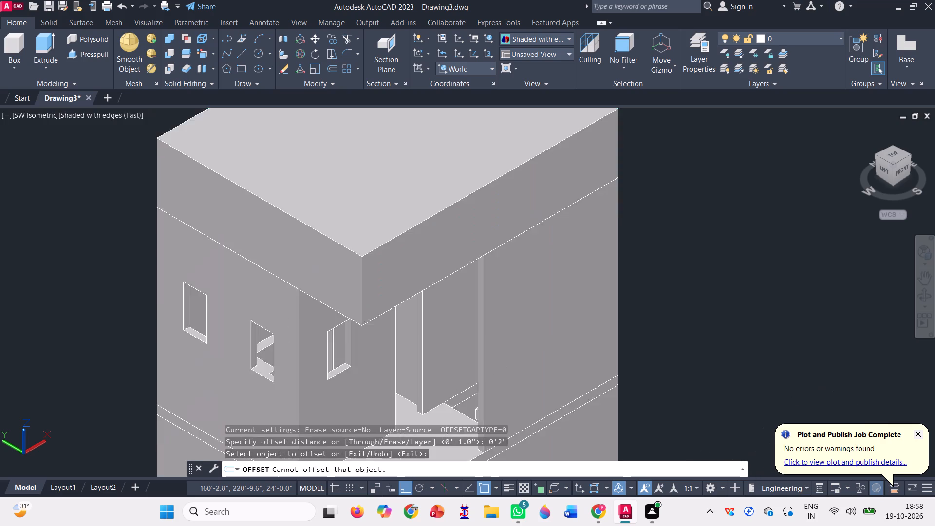
scroll(363, 255, up, 2)
scroll(363, 259, down, 4)
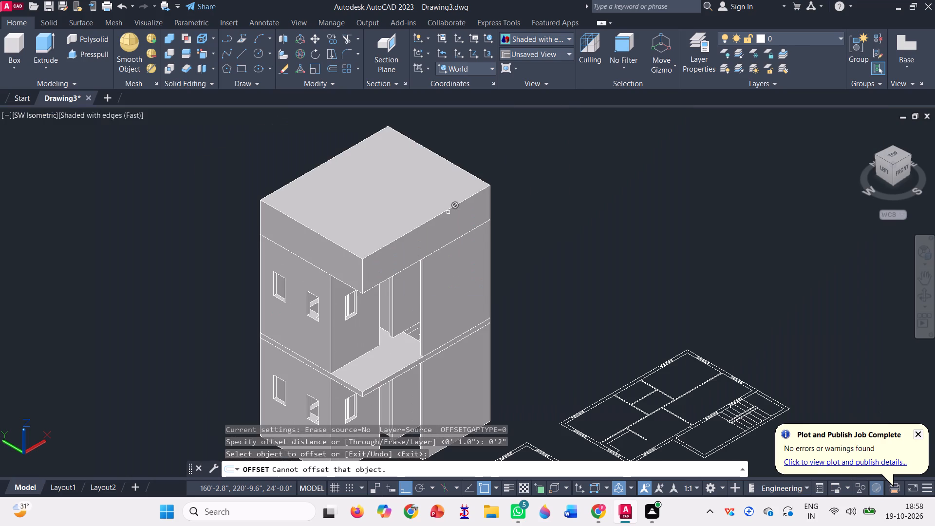
click(487, 186)
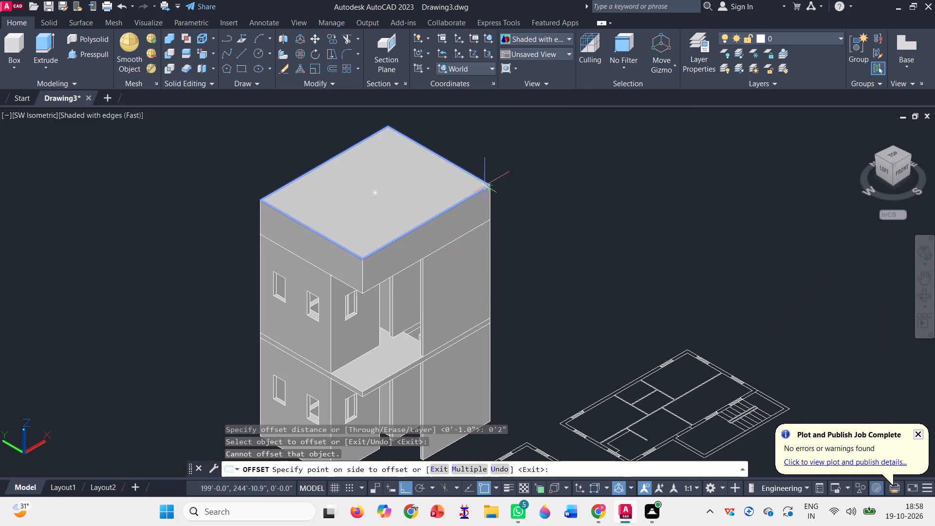
click(402, 187)
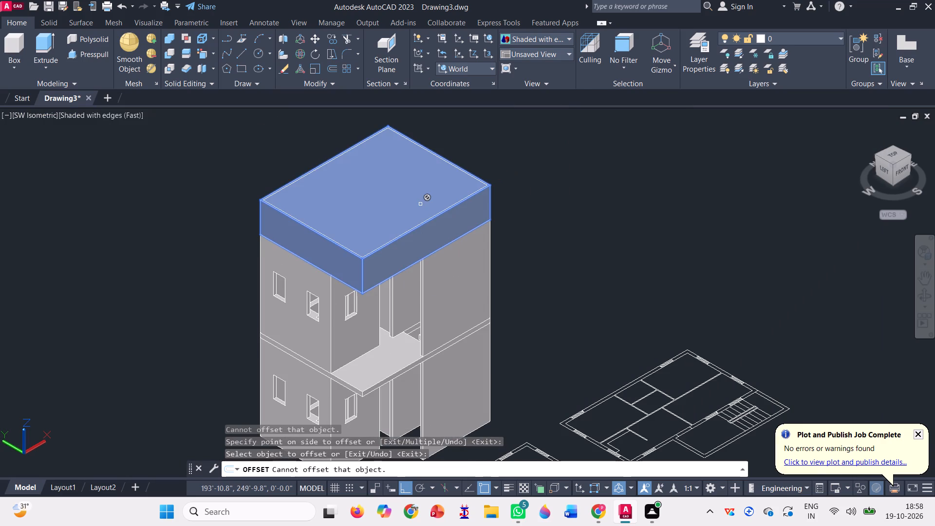
Presspull the area inside the offset outline on the parapet block's top face down by 3' to hollow the roof parapet.
key(space)
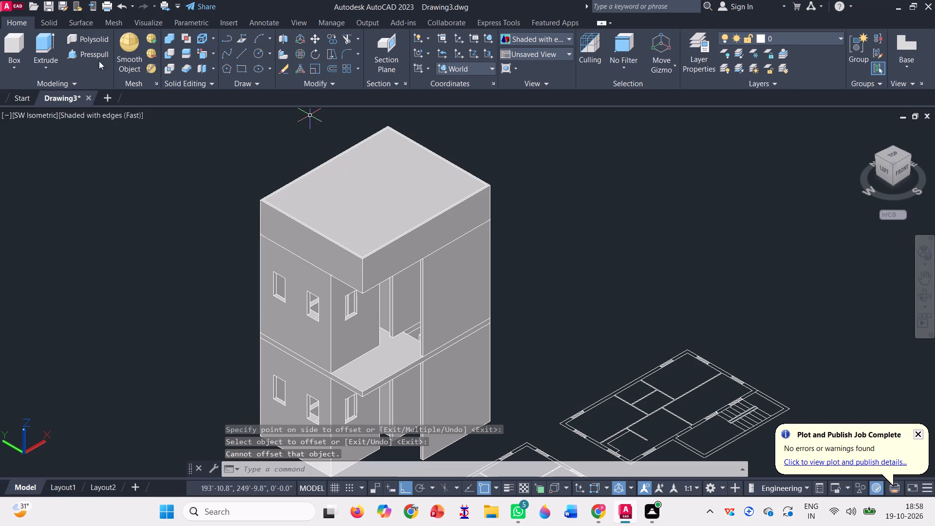
click(103, 53)
click(349, 193)
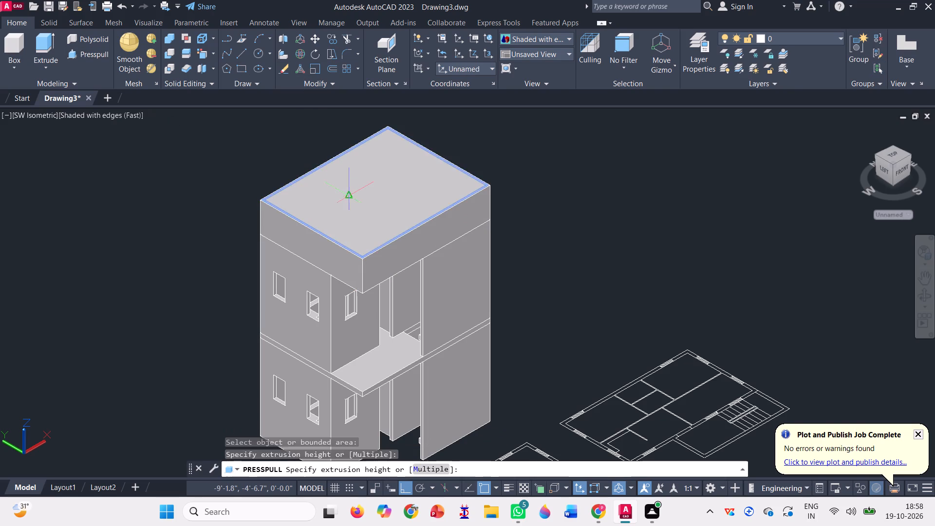
scroll(358, 186, down, 2)
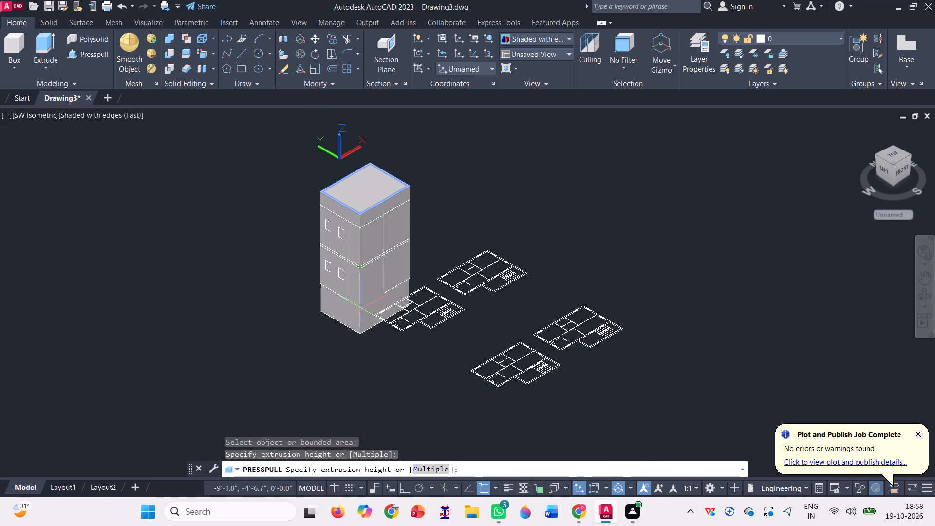
text(-3')
key(Return)
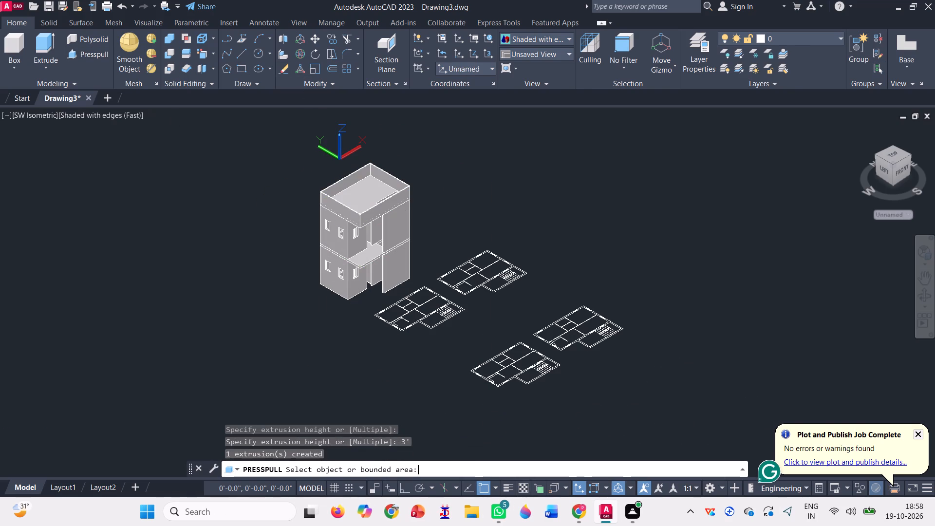
key(Escape)
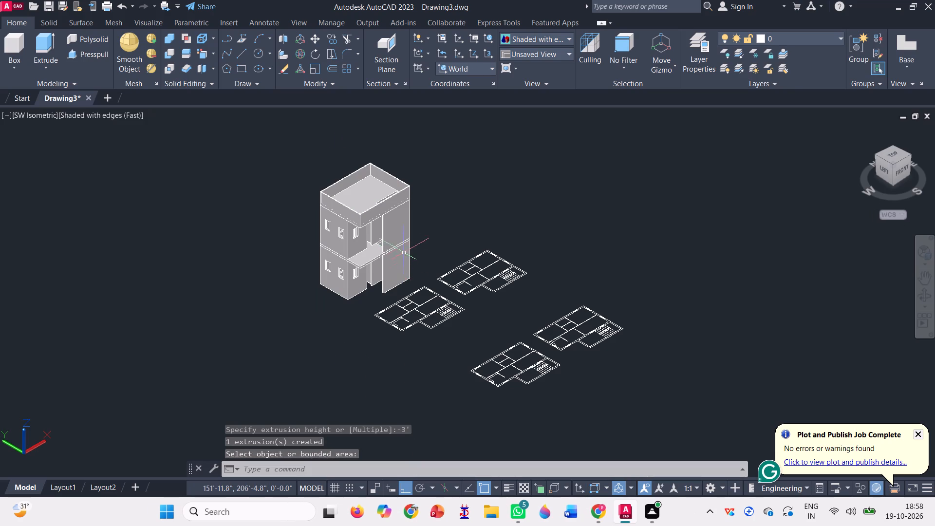
Draw a 5' high box over the first-floor balcony slab, from the wall corner to the opposite wall's outer corner.
scroll(375, 158, up, 2)
scroll(355, 243, down, 1)
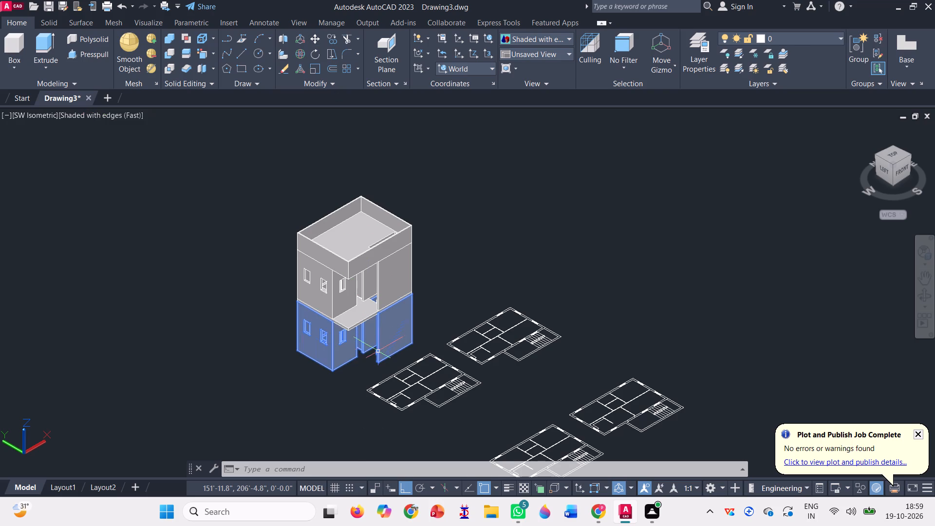
click(9, 45)
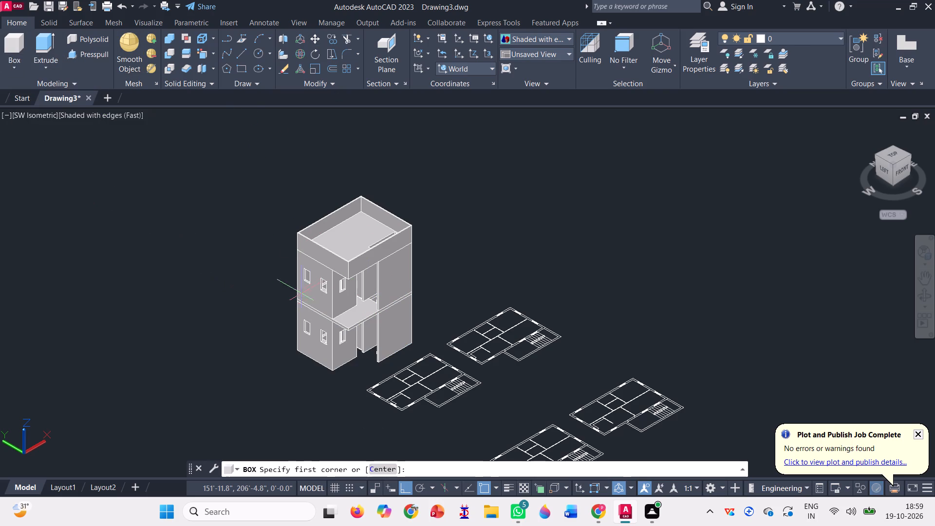
scroll(361, 309, up, 2)
scroll(324, 328, up, 3)
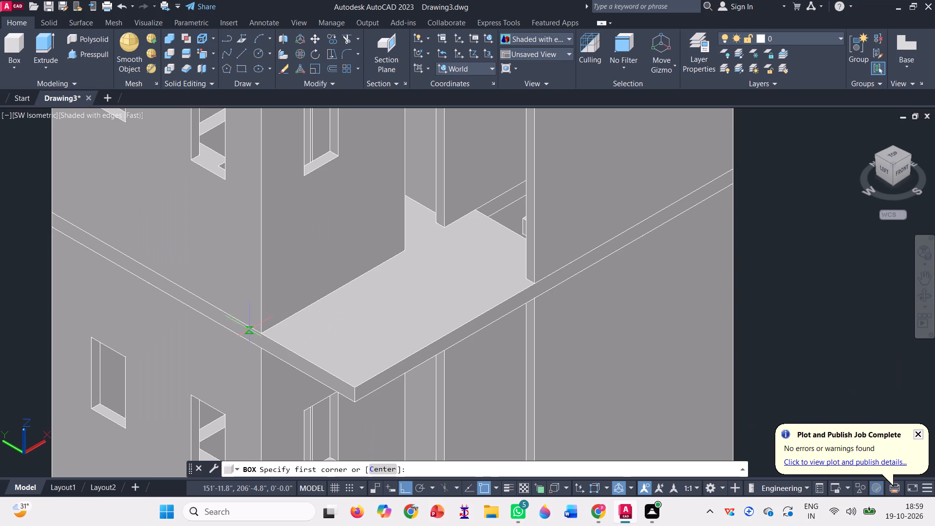
scroll(262, 340, up, 1)
click(261, 332)
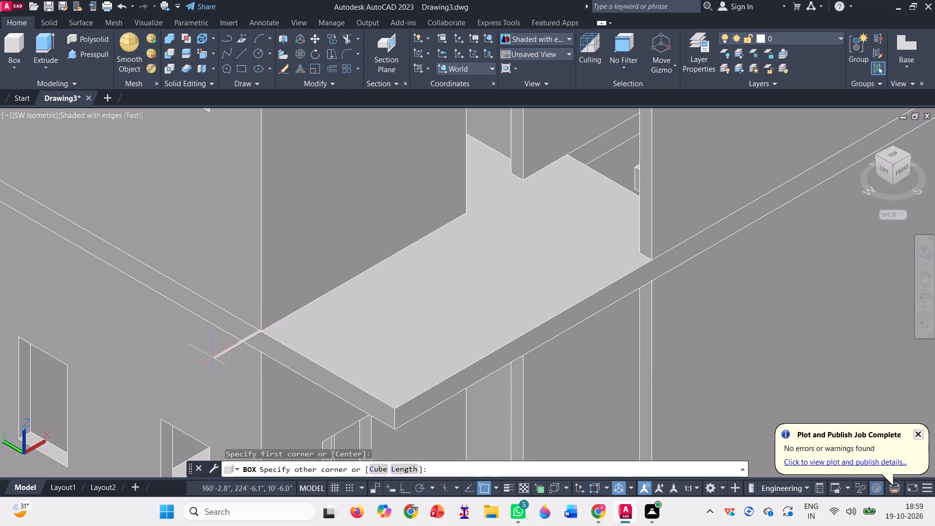
scroll(203, 353, down, 2)
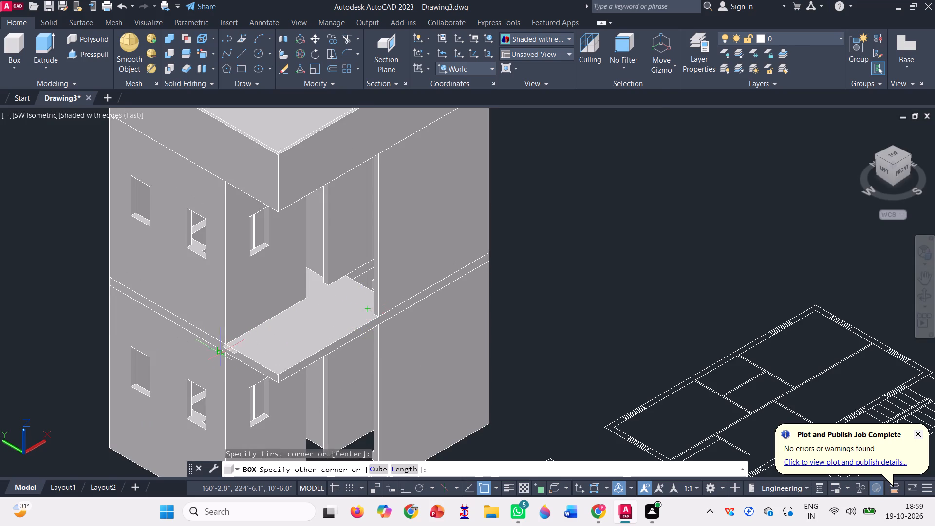
scroll(220, 353, up, 5)
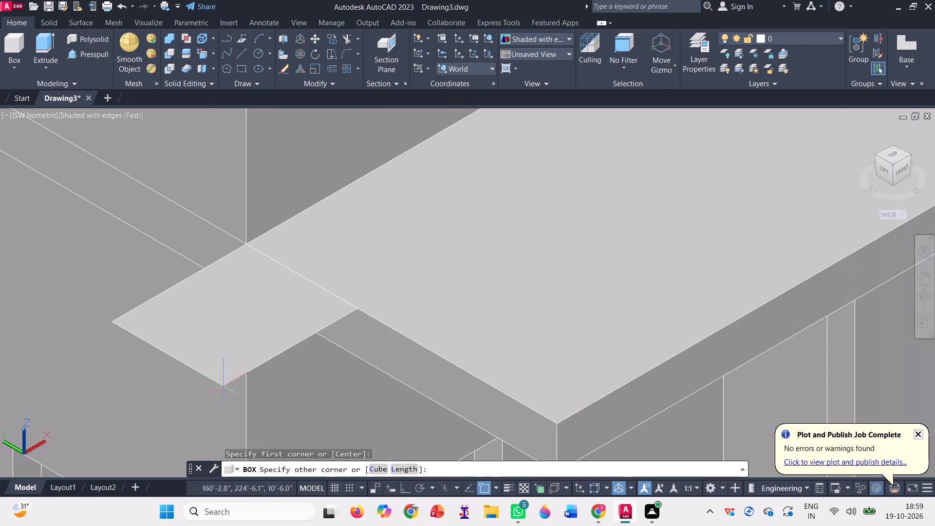
scroll(225, 390, down, 3)
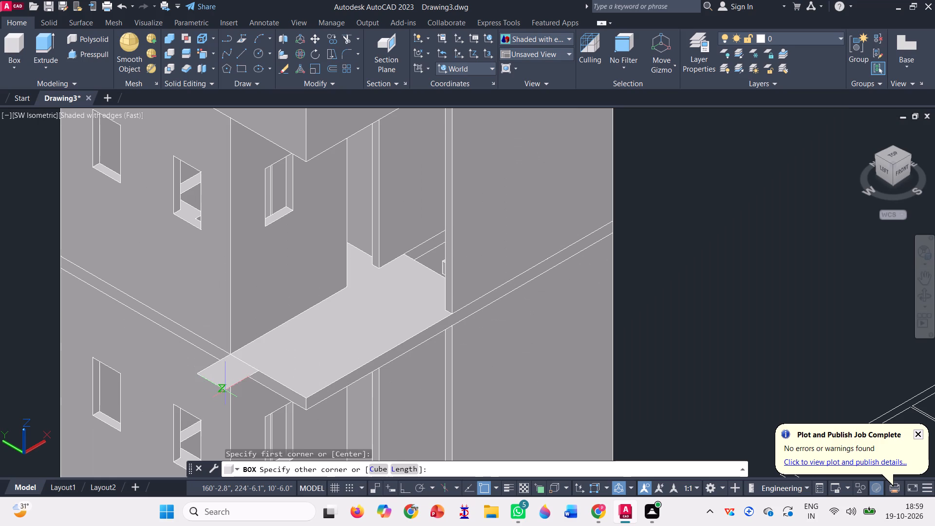
scroll(459, 313, up, 5)
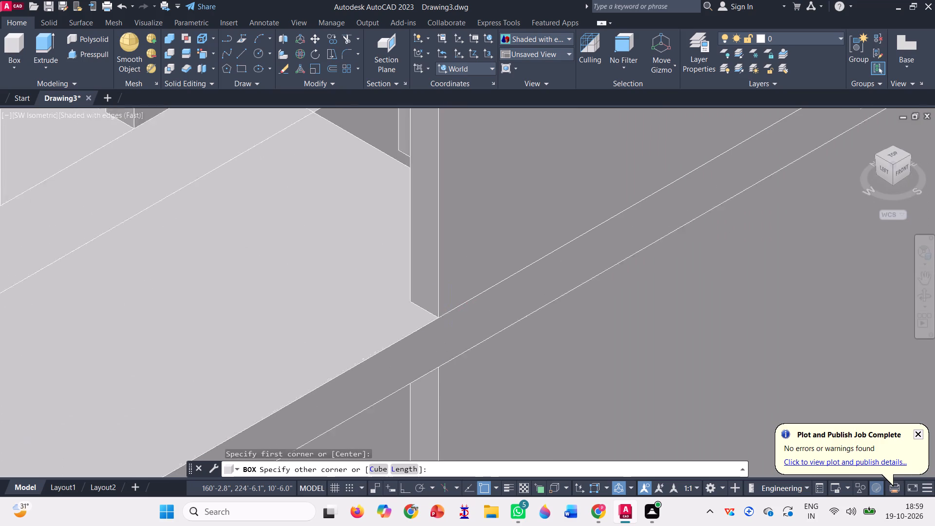
click(436, 320)
scroll(450, 302, down, 5)
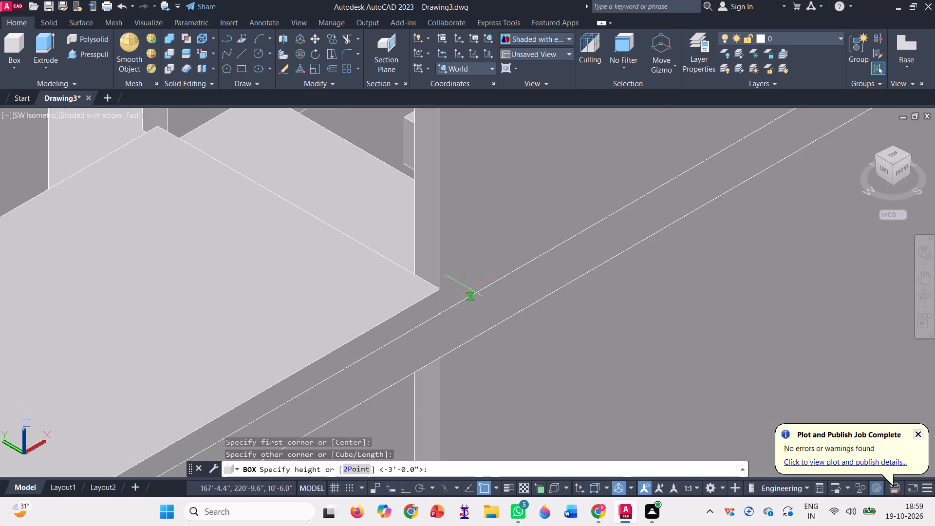
scroll(470, 289, down, 1)
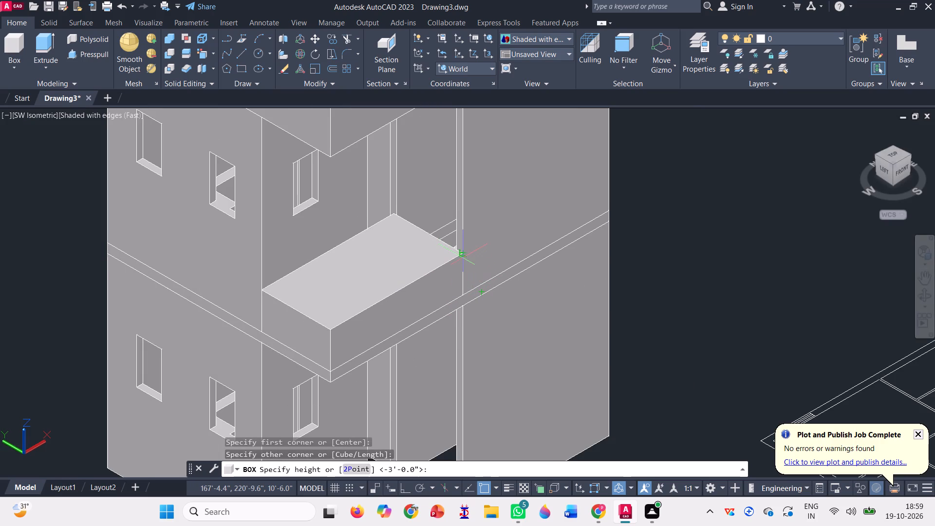
text(5')
key(Return)
Move the balcony box off the house into the empty space beside its left wall.
scroll(419, 221, down, 2)
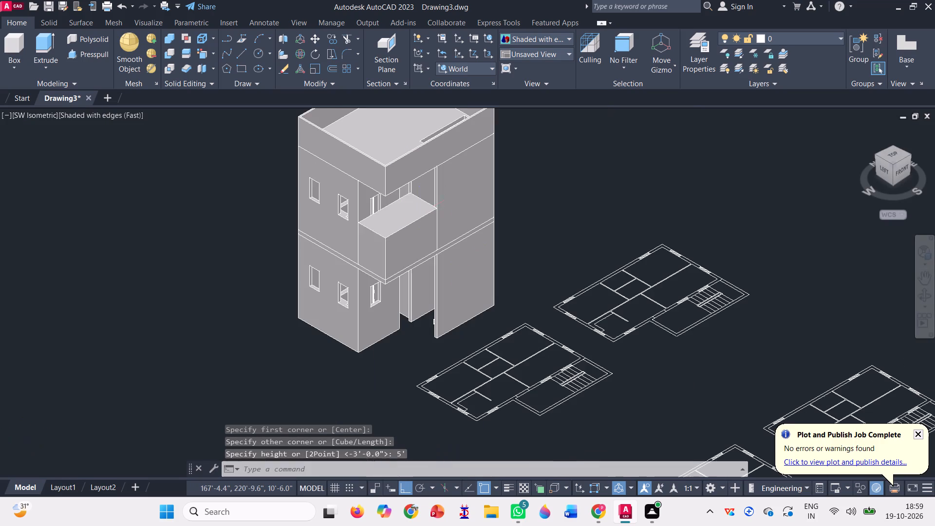
click(398, 222)
drag(417, 224, 398, 235)
click(214, 285)
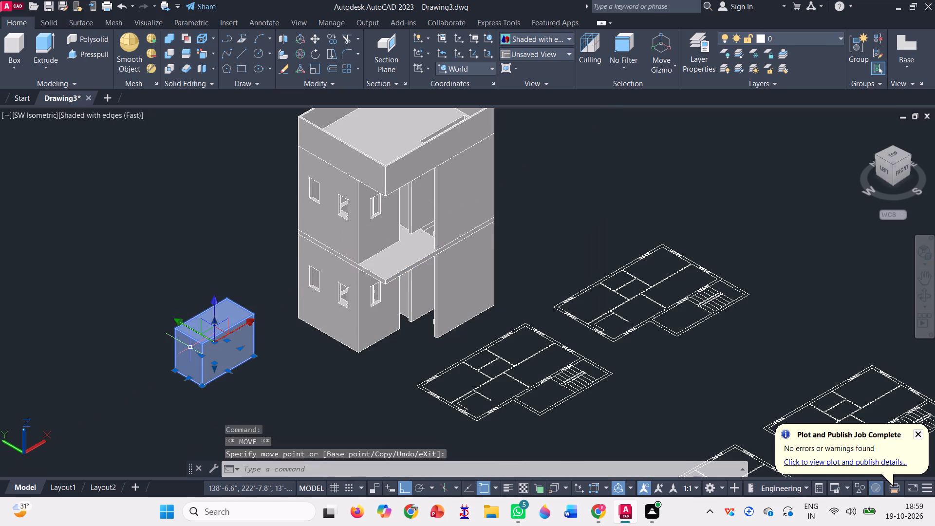
key(Escape)
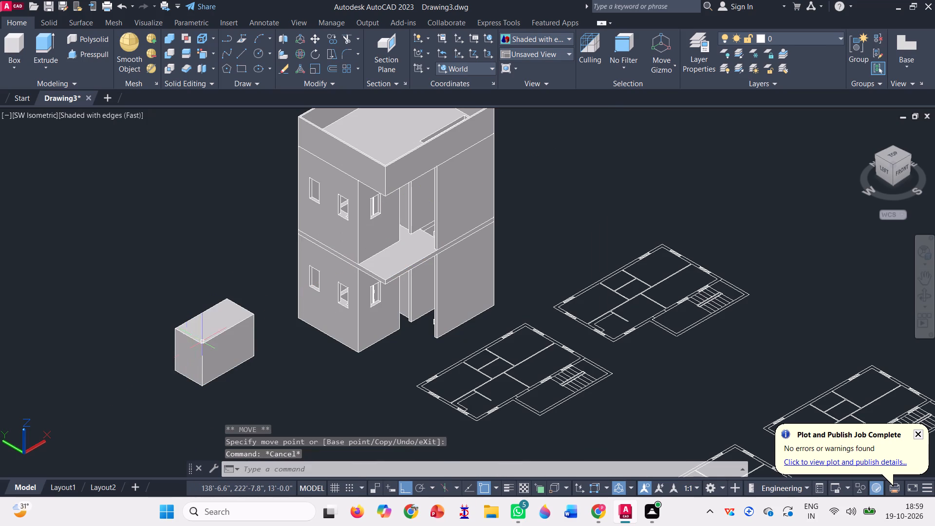
Draw a line from the box's bottom front corner about 3' up its edge and across the long front face to the opposite edge.
click(245, 54)
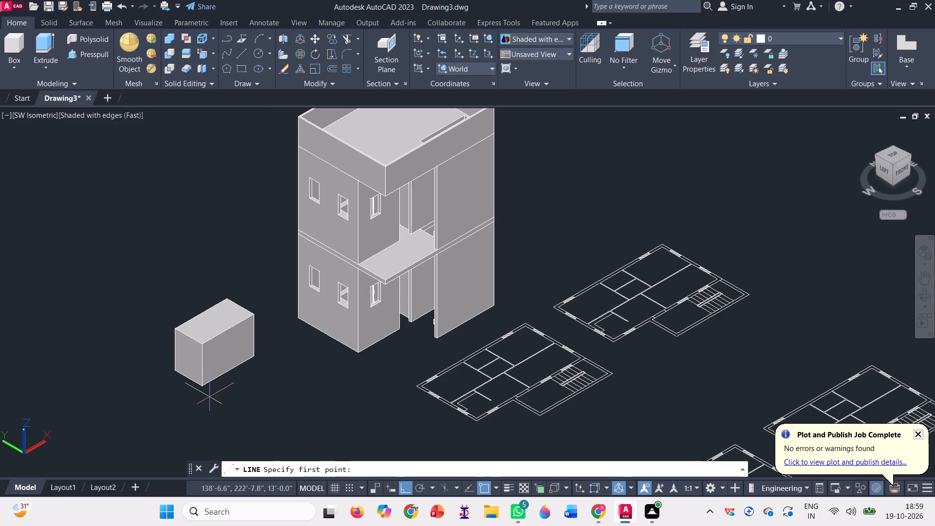
scroll(206, 390, up, 3)
click(194, 376)
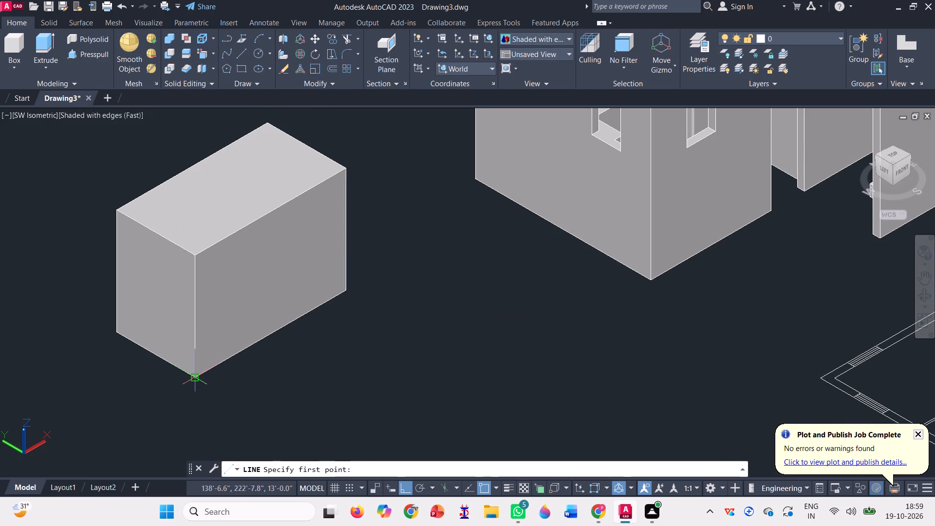
click(197, 304)
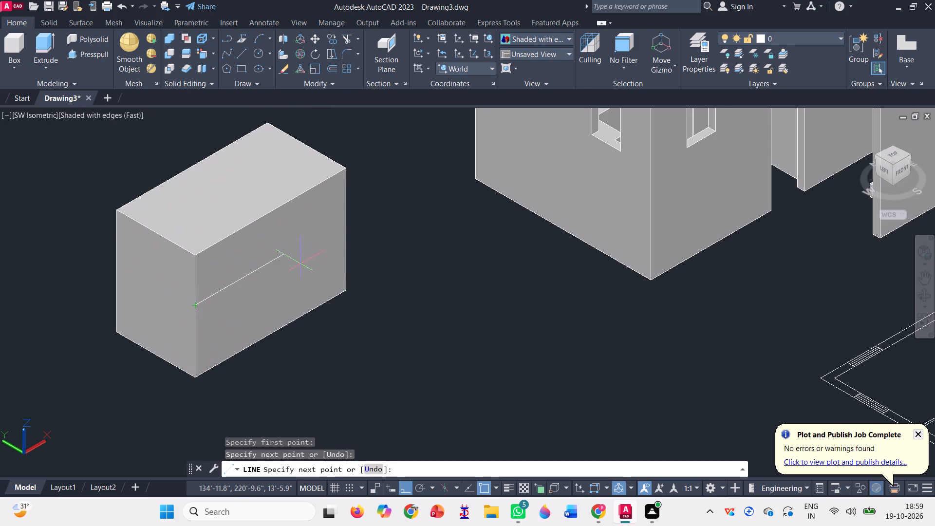
click(348, 219)
key(space)
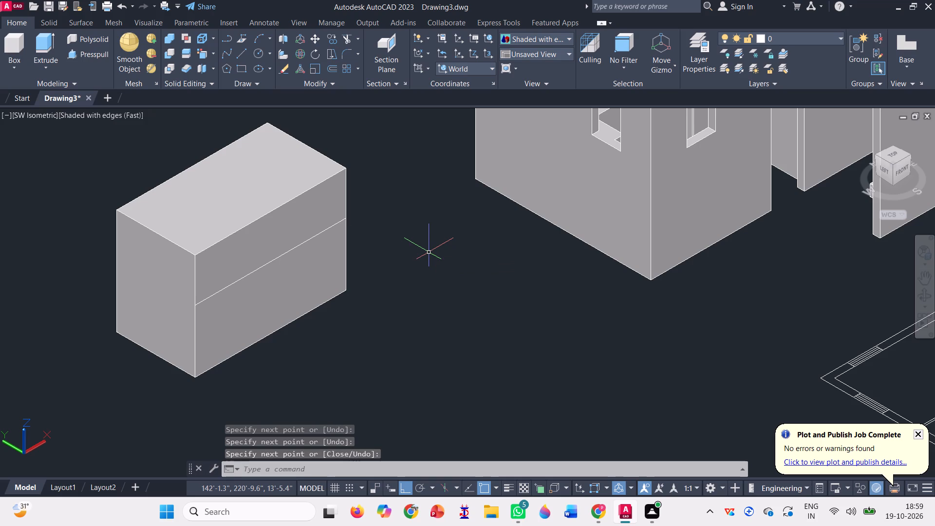
Presspull the front face area above the line back through the whole box to cut off its upper part.
click(94, 55)
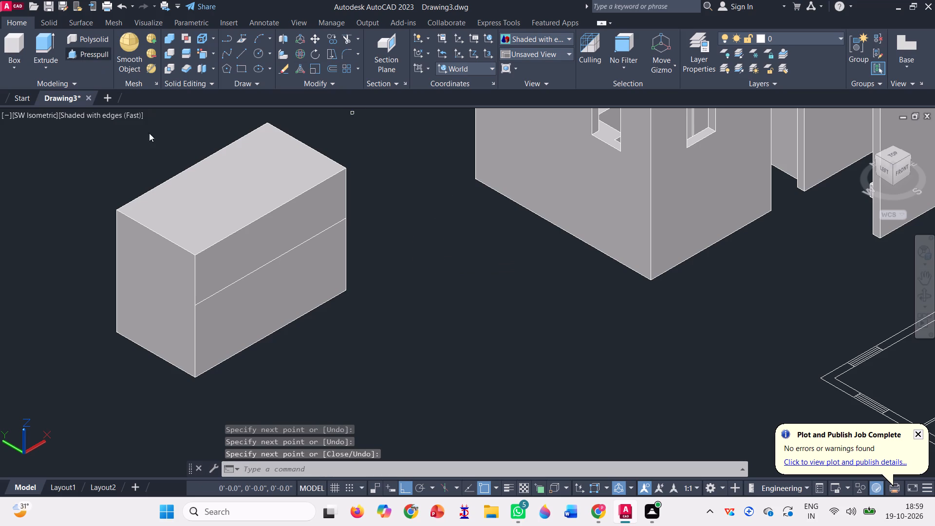
click(245, 257)
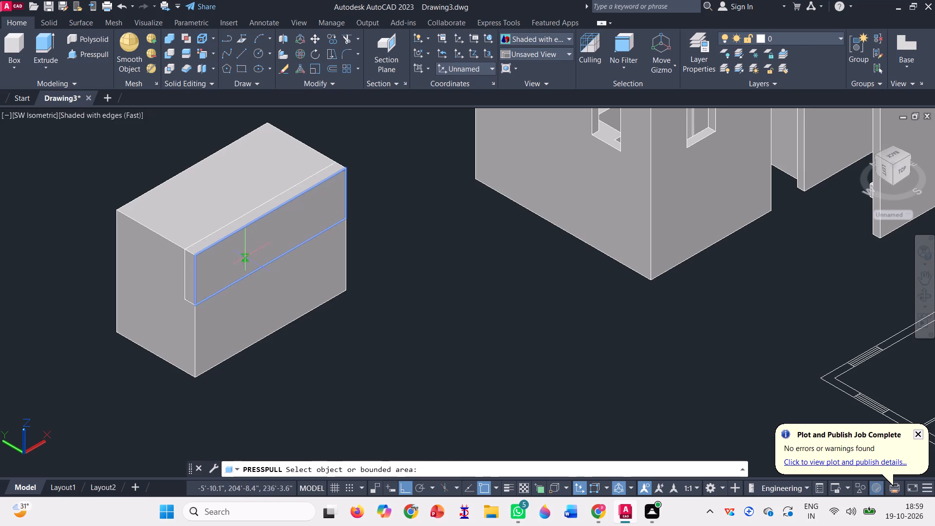
click(110, 200)
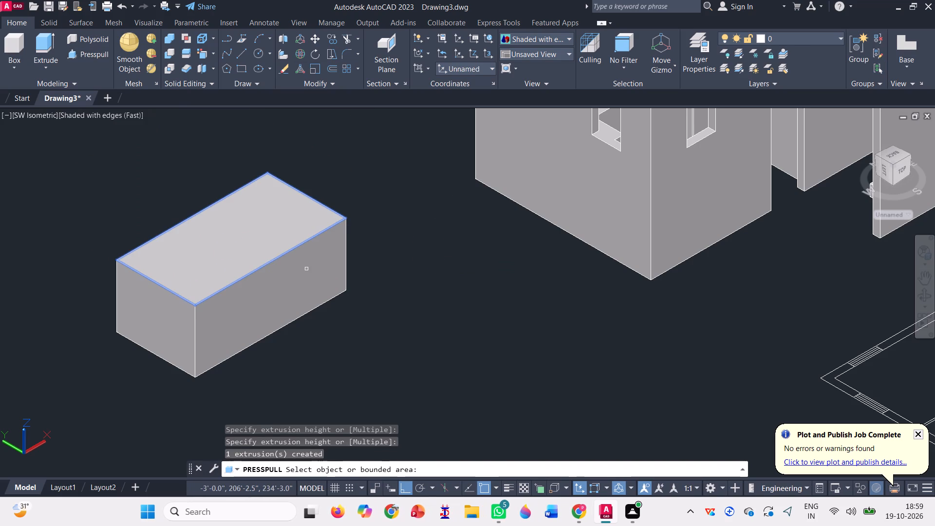
key(Escape)
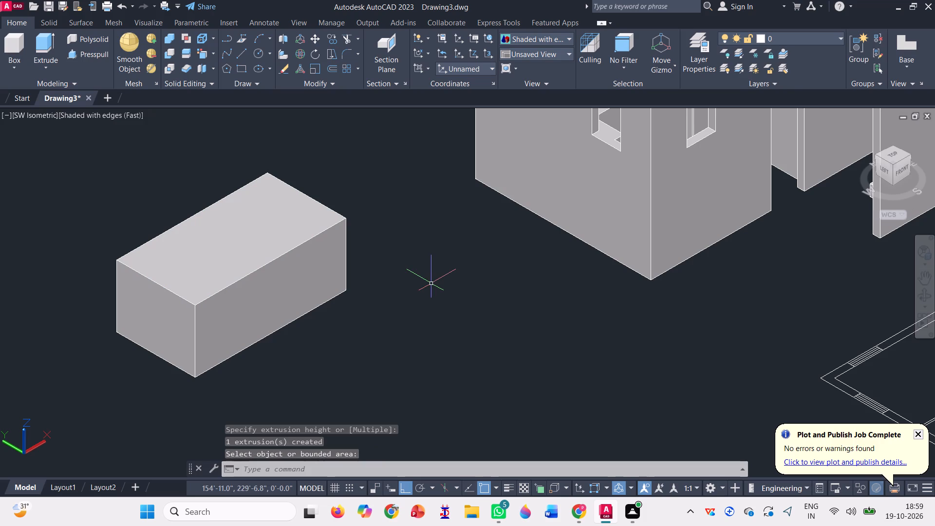
Draw a rectangle over the shortened box's top face between its two opposite corners.
click(245, 55)
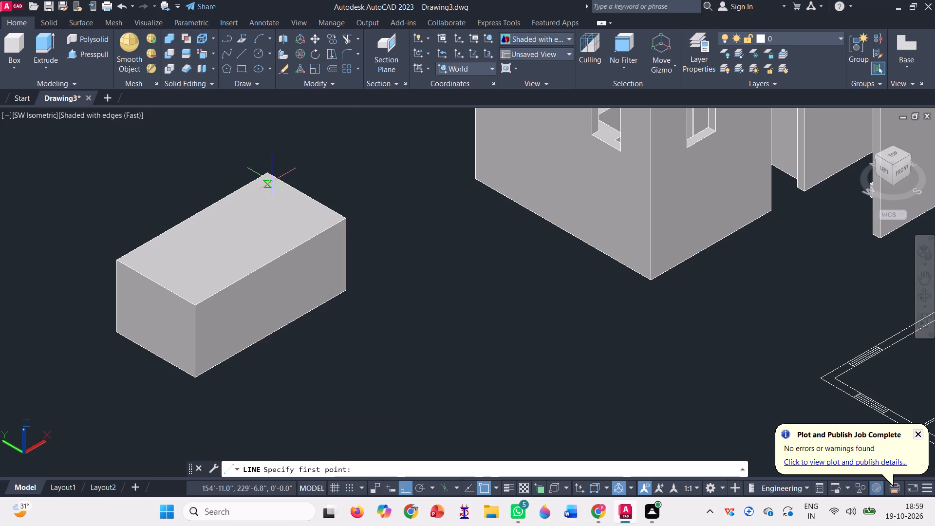
key(Escape)
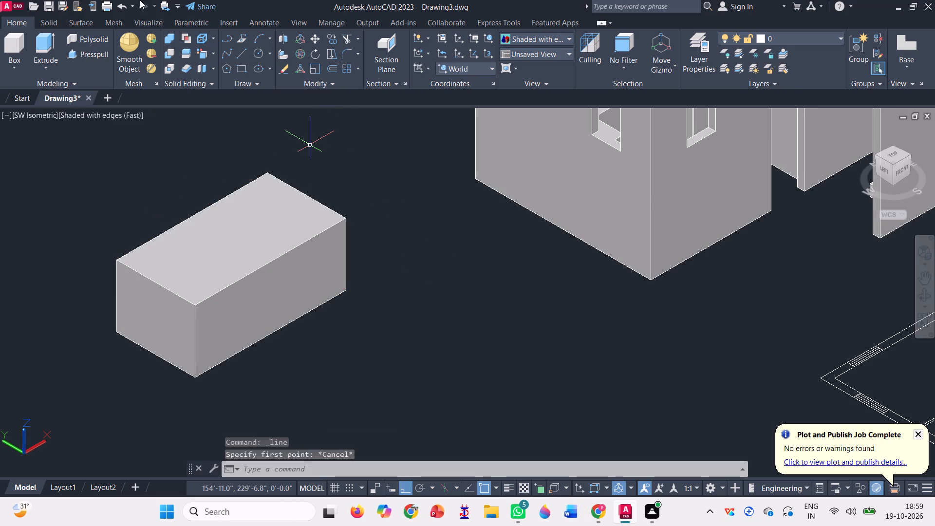
click(242, 67)
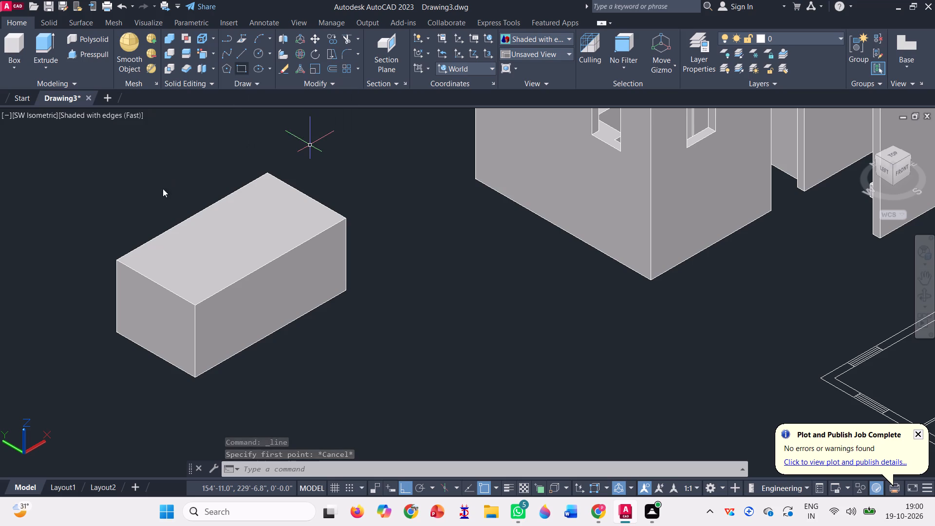
click(119, 262)
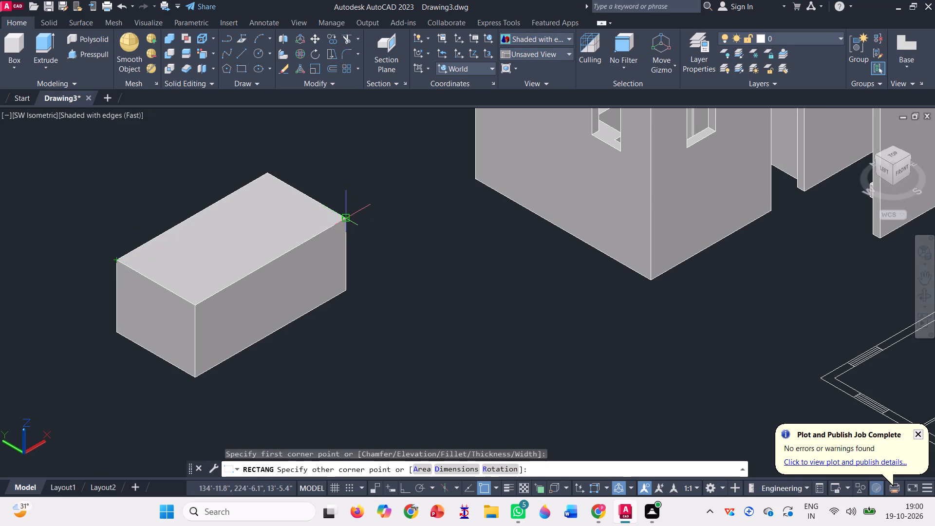
click(348, 220)
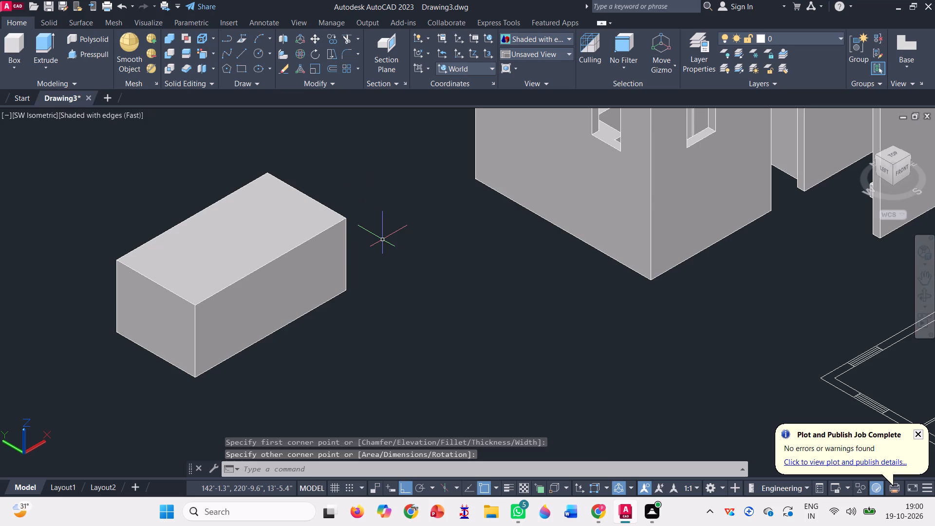
Offset the line along the box's long front top edge inward by 0'2" on the top face.
click(337, 68)
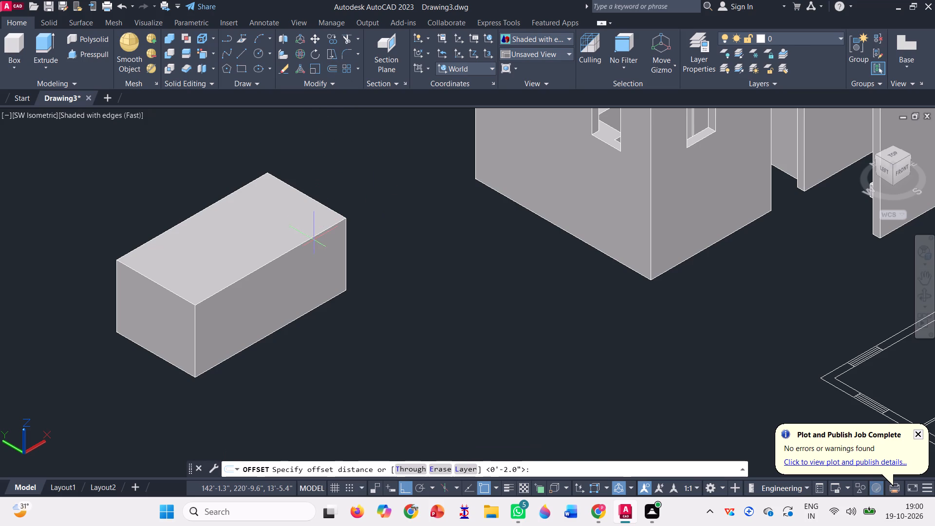
key(Return)
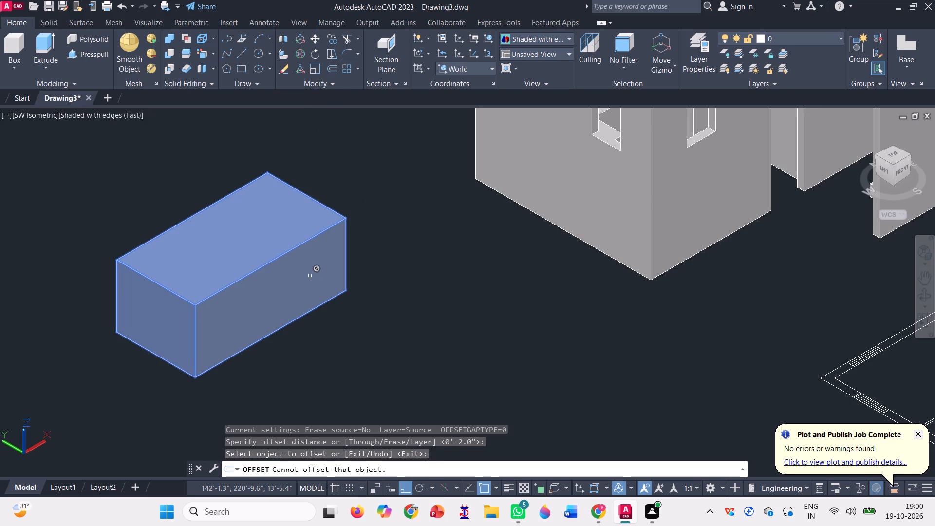
click(288, 252)
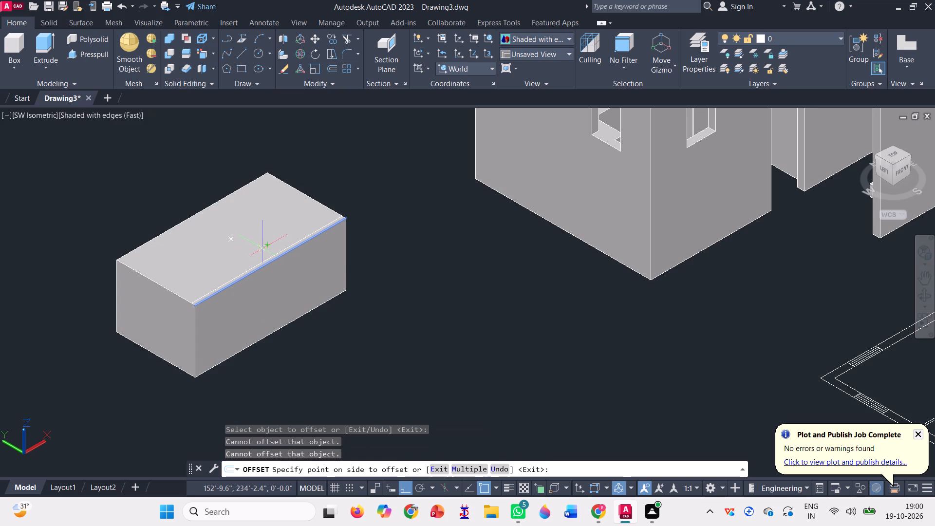
click(243, 232)
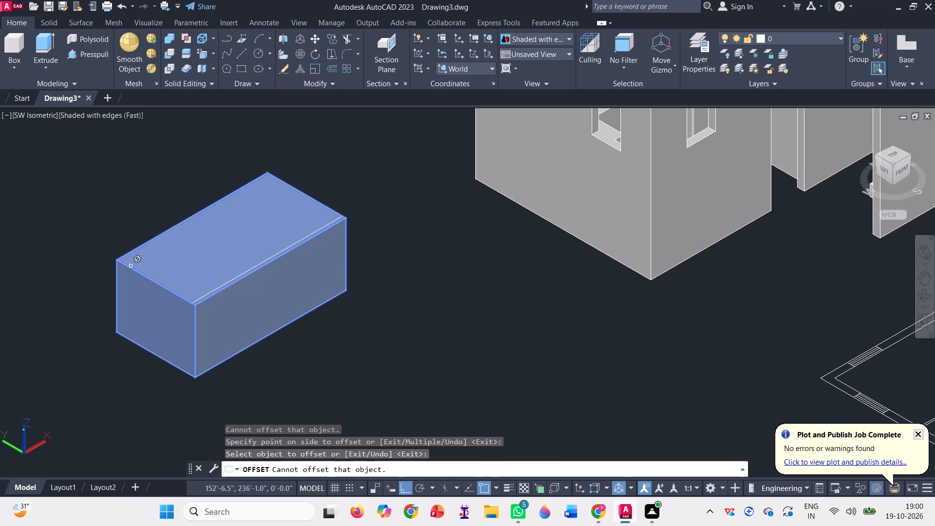
Offset the rectangle on the box's top face inward by 0'2".
click(132, 268)
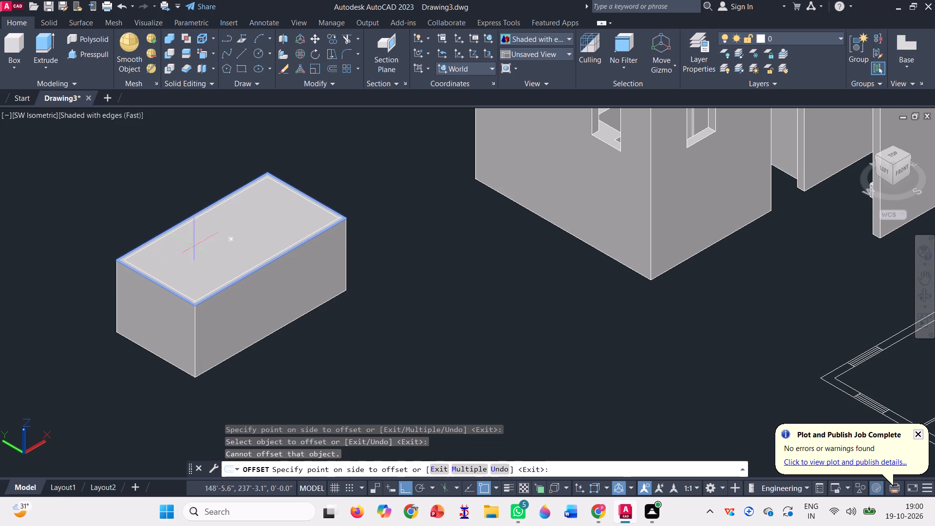
scroll(184, 280, up, 3)
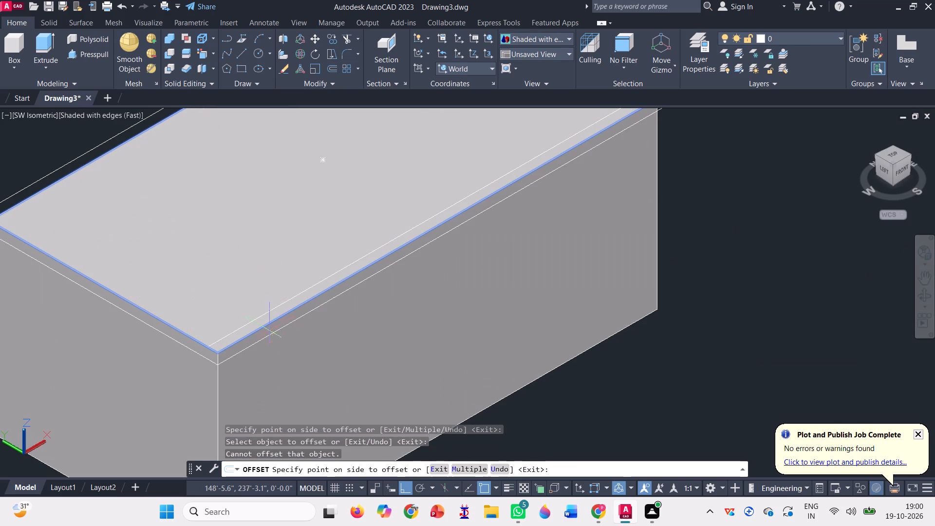
scroll(286, 346, down, 1)
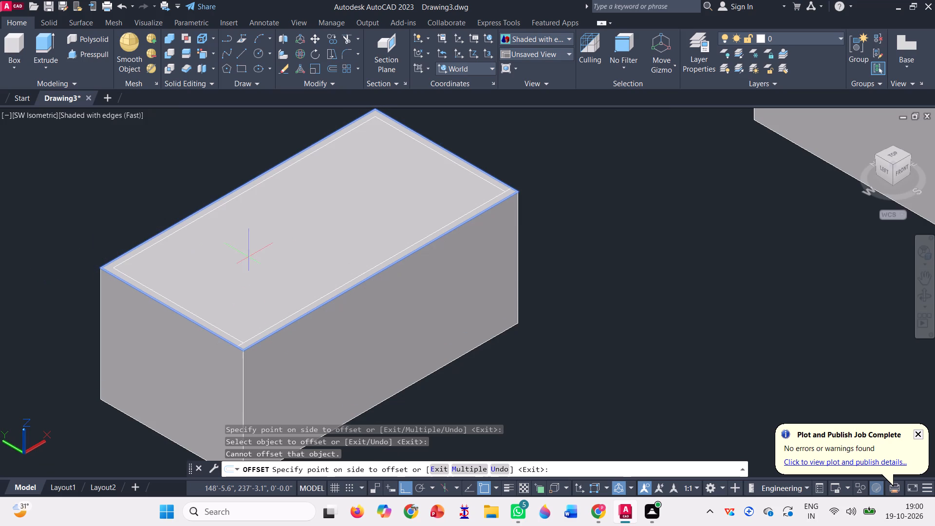
click(248, 257)
scroll(370, 272, down, 1)
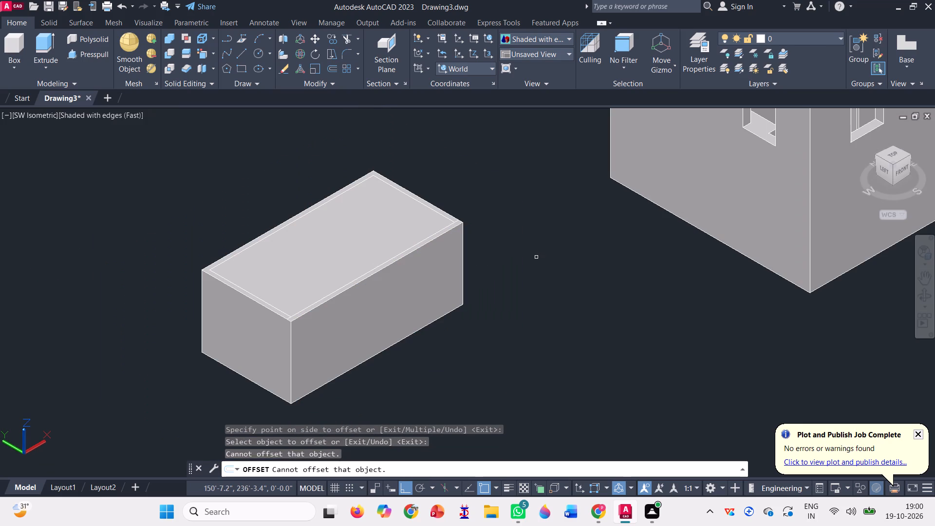
key(Escape)
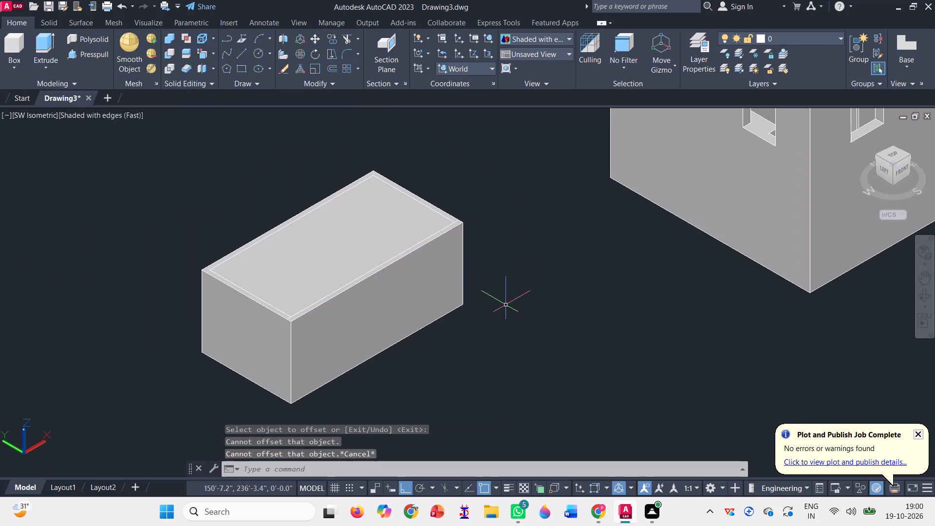
Presspull the area inside the inner rectangle down through the whole box to hollow it out.
click(86, 59)
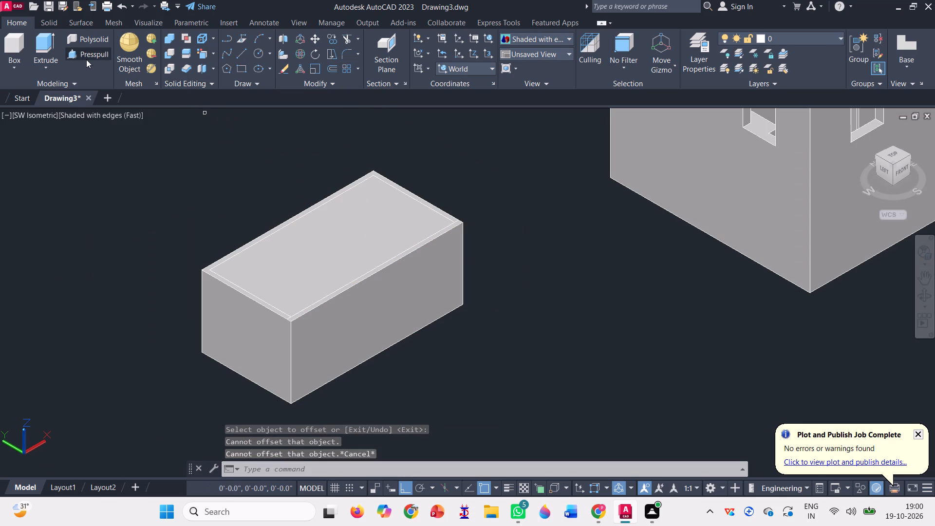
click(301, 237)
scroll(292, 212, down, 2)
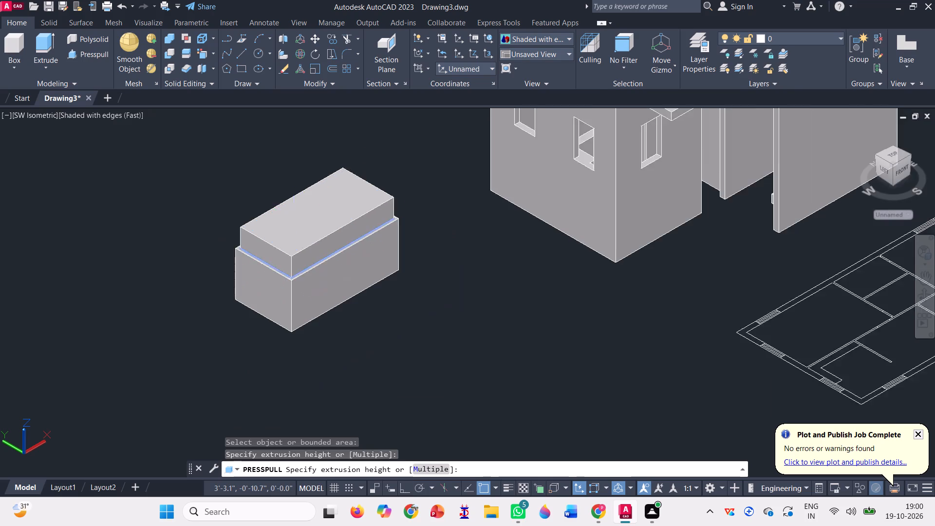
click(304, 318)
Presspull the inner faces of the rear long wall and the far short wall outward to remove both walls, leaving an L-shaped parapet.
scroll(303, 218, up, 2)
click(303, 218)
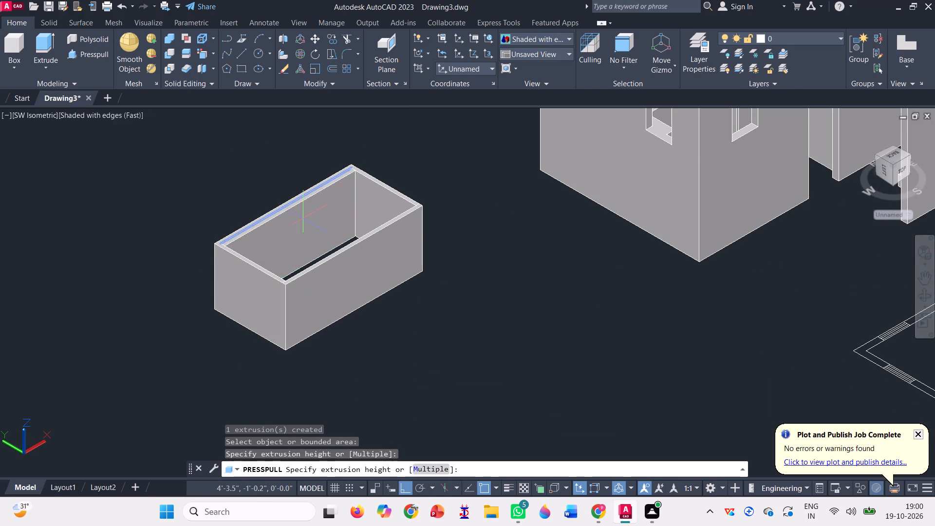
click(224, 195)
click(355, 209)
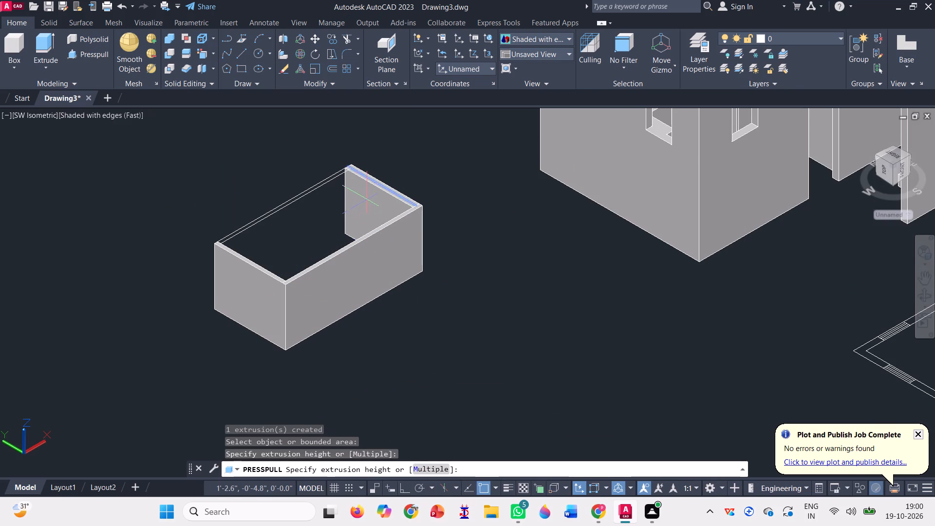
click(386, 188)
scroll(361, 279, down, 1)
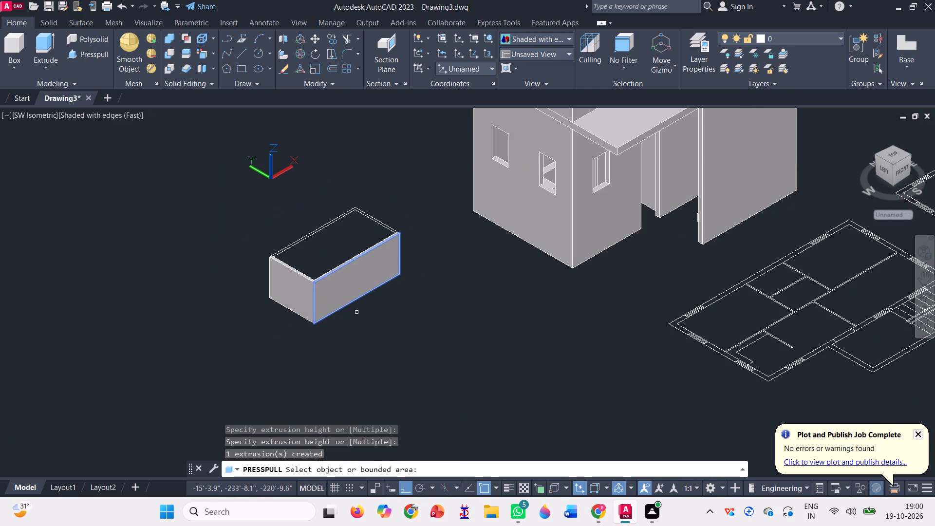
key(Escape)
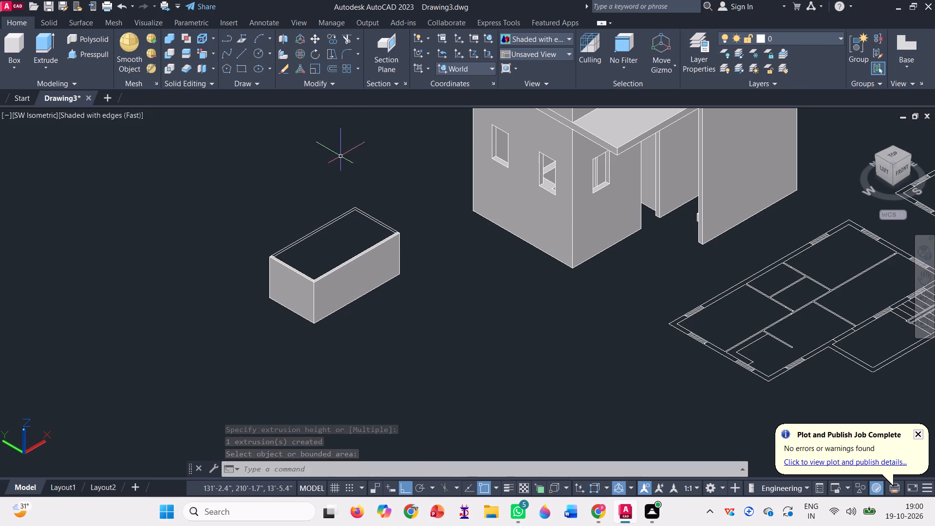
Copy the L-shaped parapet from its bottom front corner onto the top outer corner of the first-floor balcony slab.
click(332, 41)
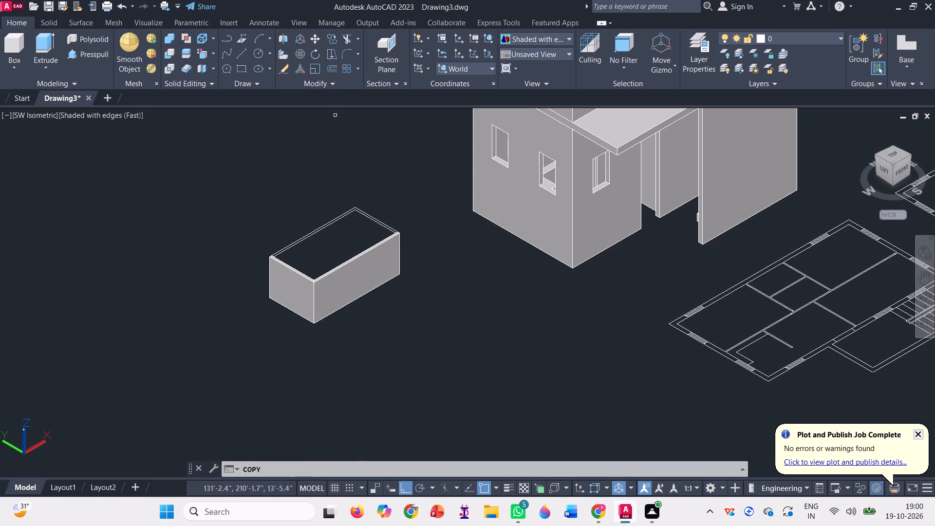
scroll(324, 312, up, 2)
click(324, 311)
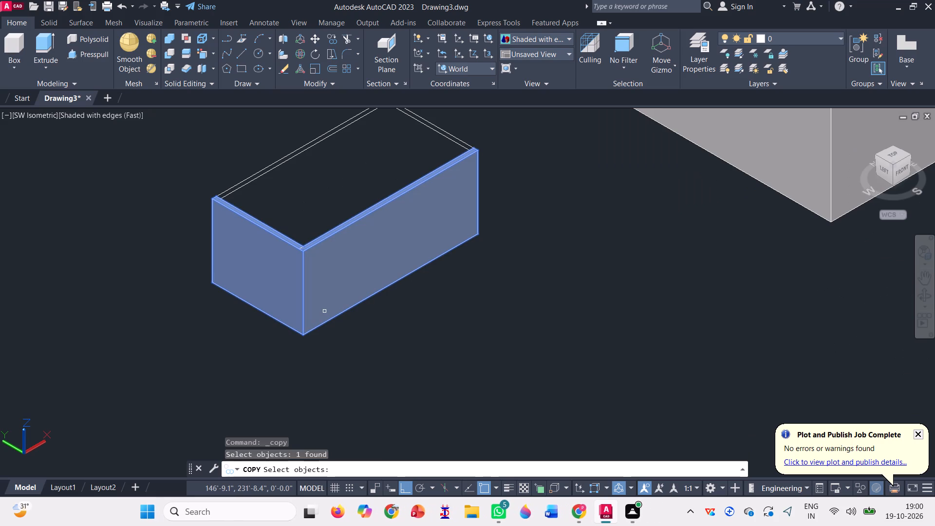
key(space)
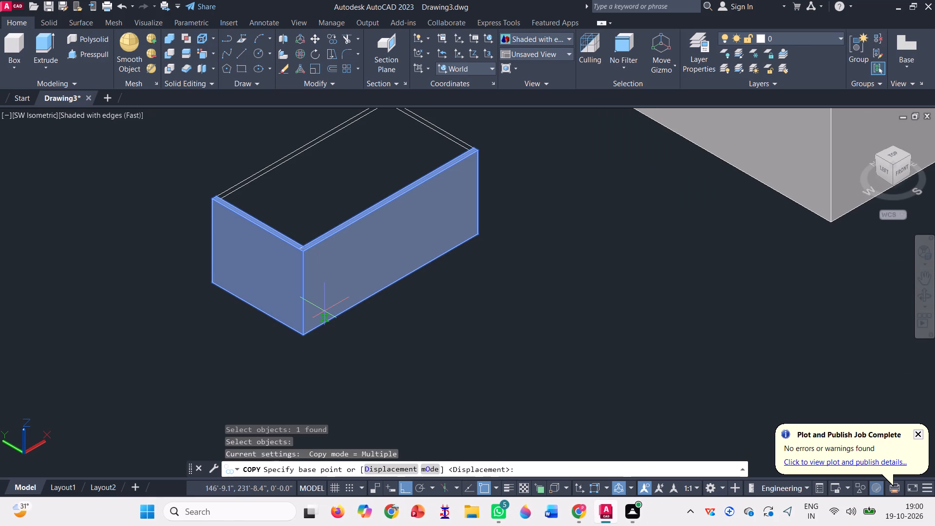
scroll(285, 336, up, 3)
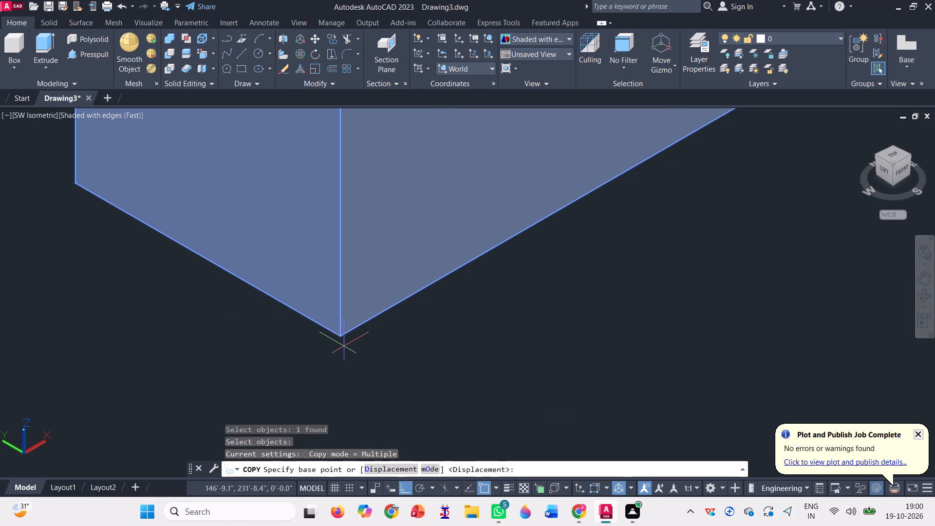
click(338, 335)
scroll(293, 386, down, 5)
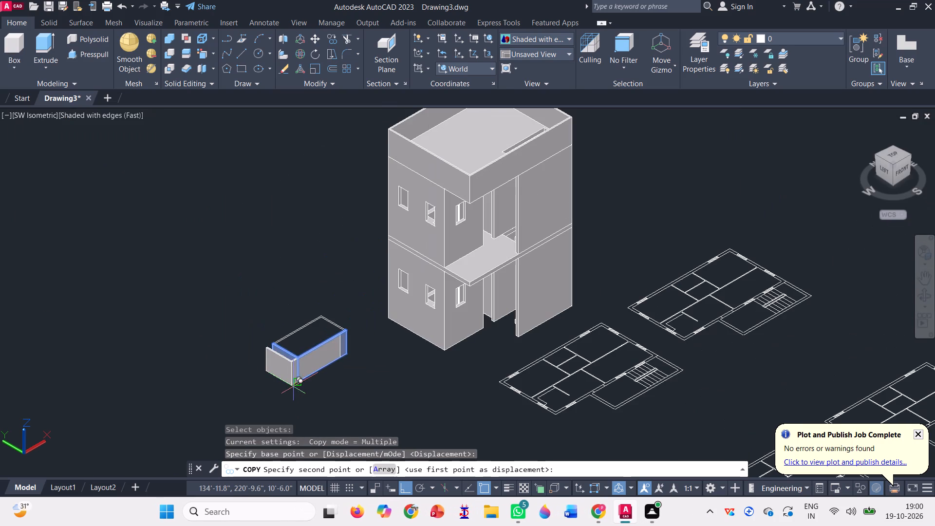
scroll(504, 280, up, 2)
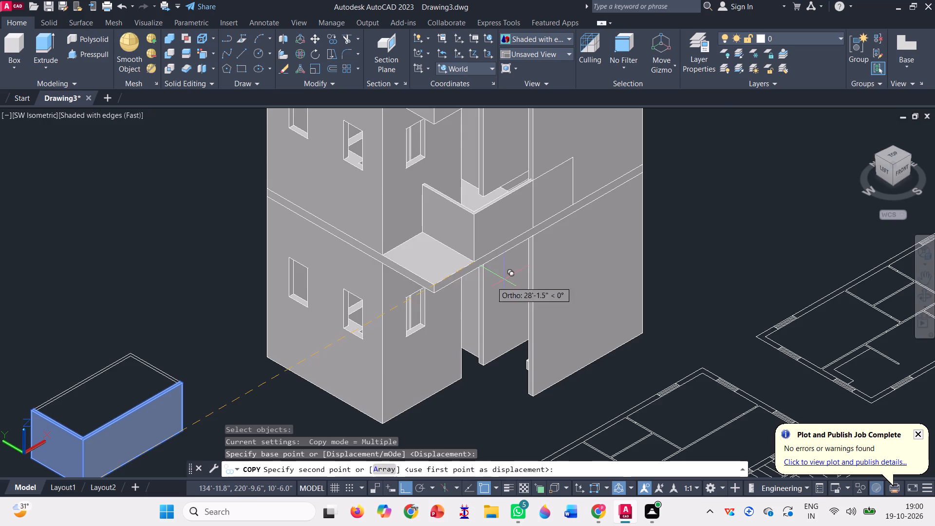
scroll(448, 285, up, 4)
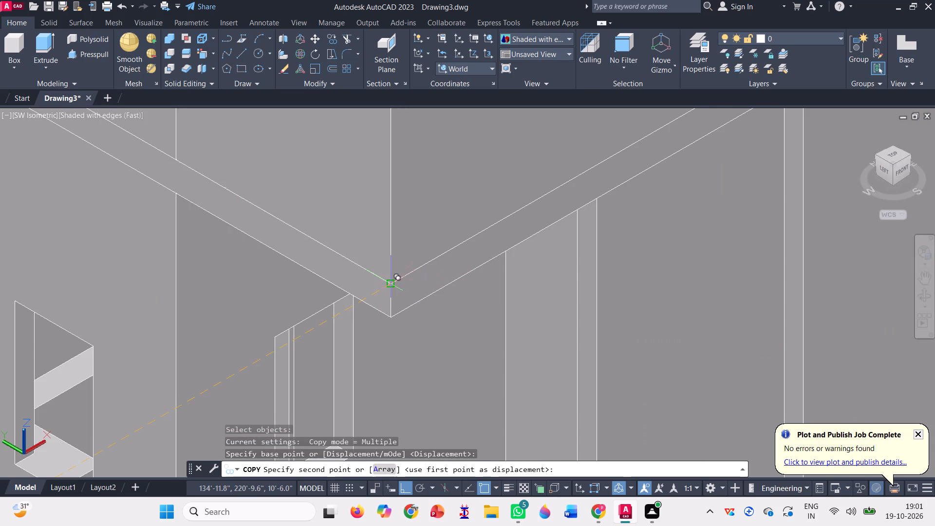
click(389, 282)
scroll(387, 328, down, 4)
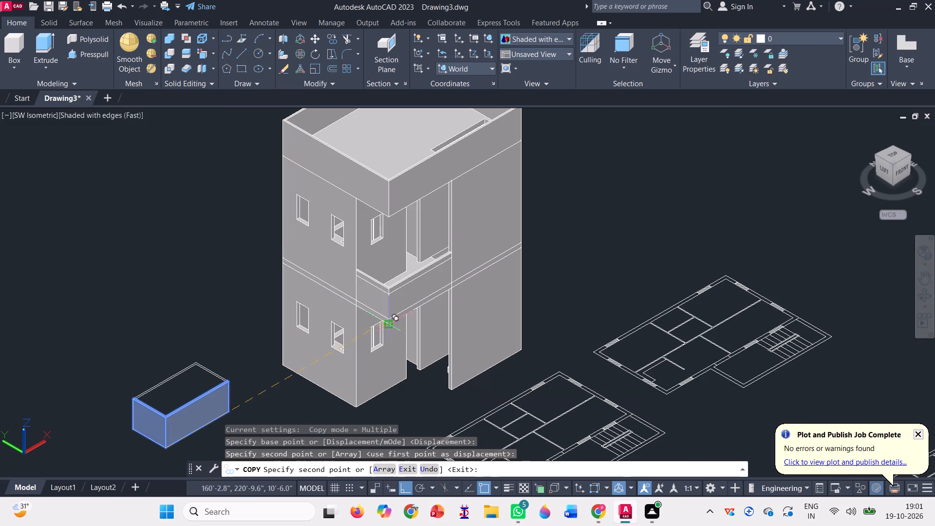
key(Escape)
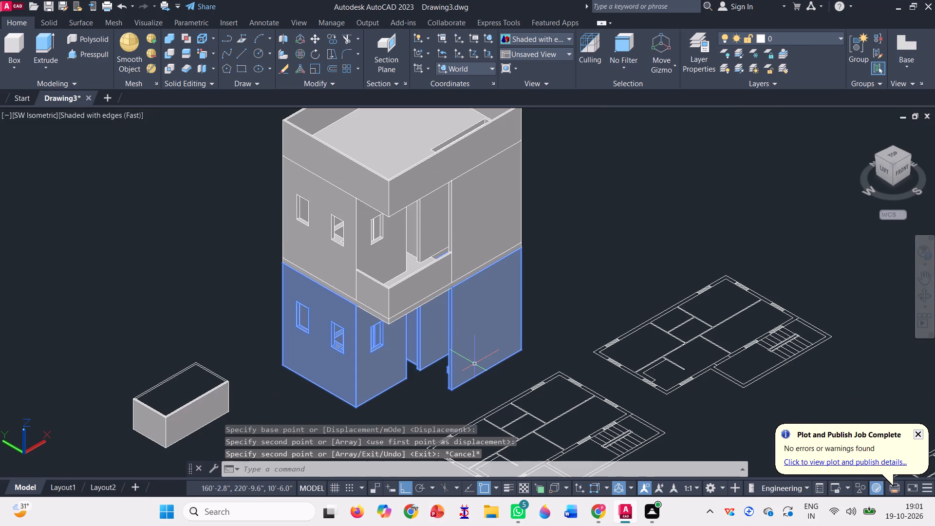
Erase the original parapet beside the house together with its leftover outlines.
scroll(268, 334, down, 2)
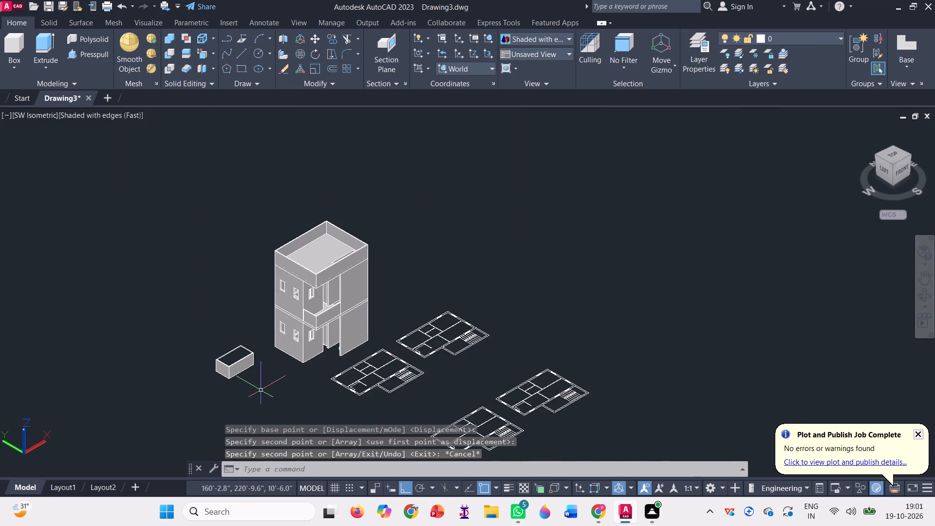
scroll(261, 391, up, 2)
click(261, 391)
click(165, 295)
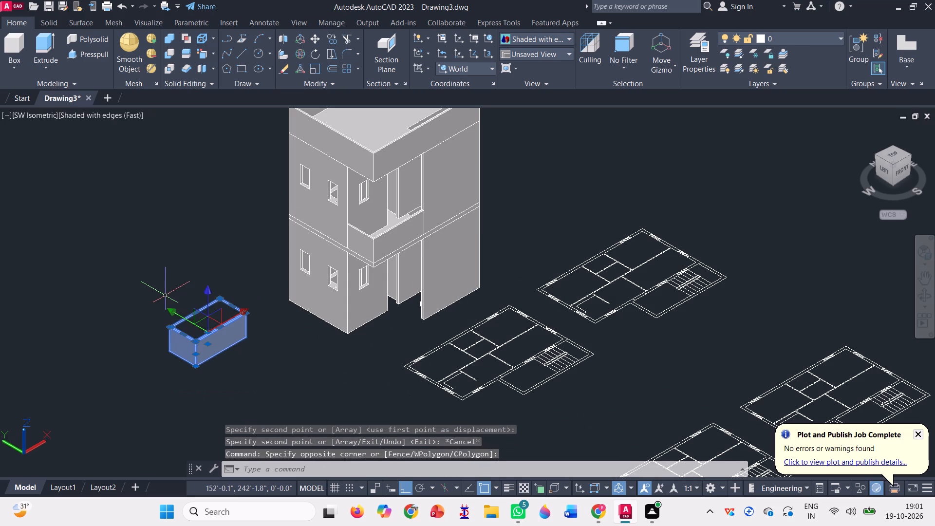
key(Delete)
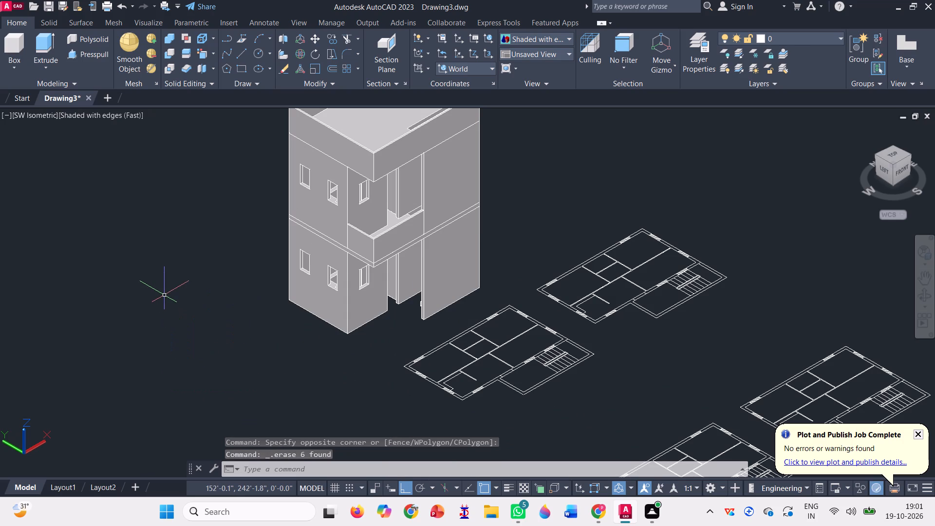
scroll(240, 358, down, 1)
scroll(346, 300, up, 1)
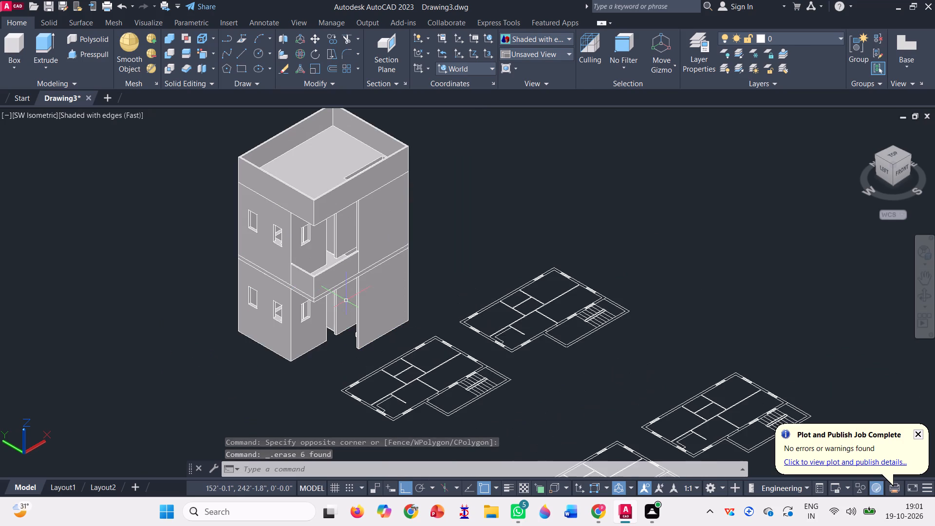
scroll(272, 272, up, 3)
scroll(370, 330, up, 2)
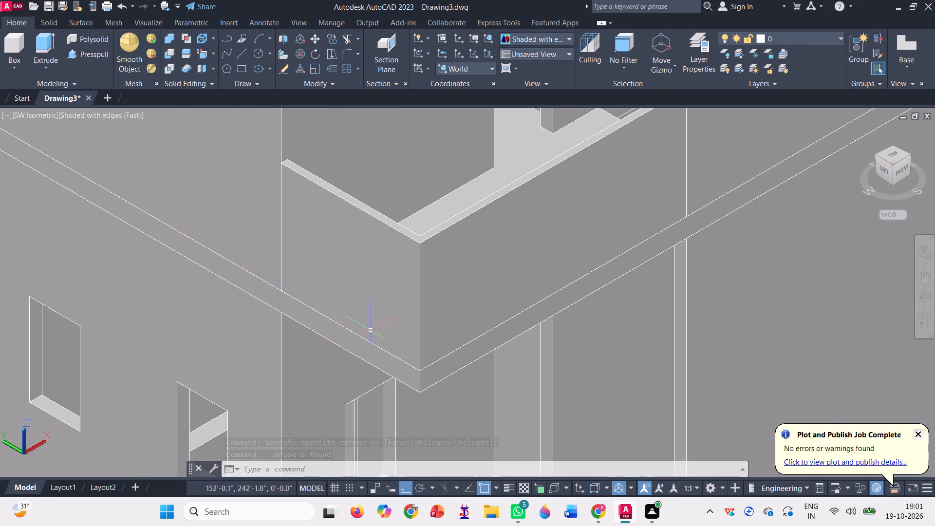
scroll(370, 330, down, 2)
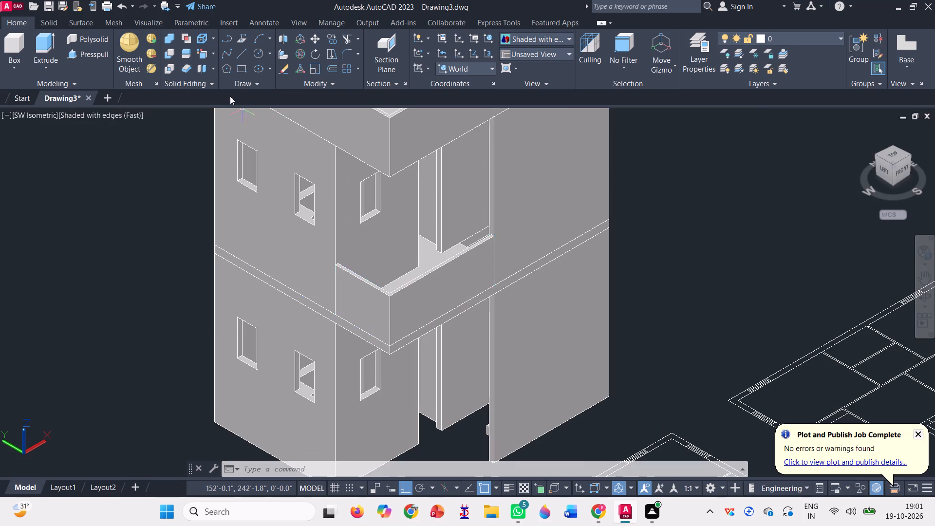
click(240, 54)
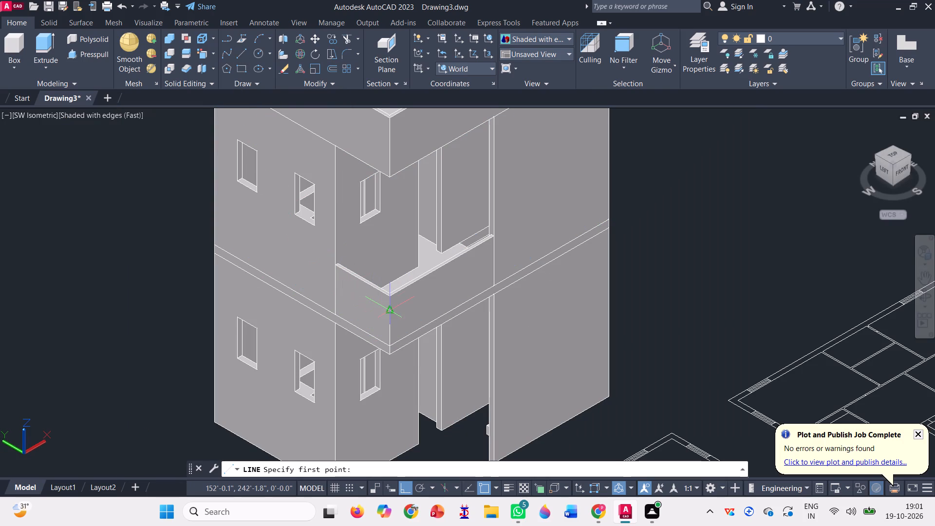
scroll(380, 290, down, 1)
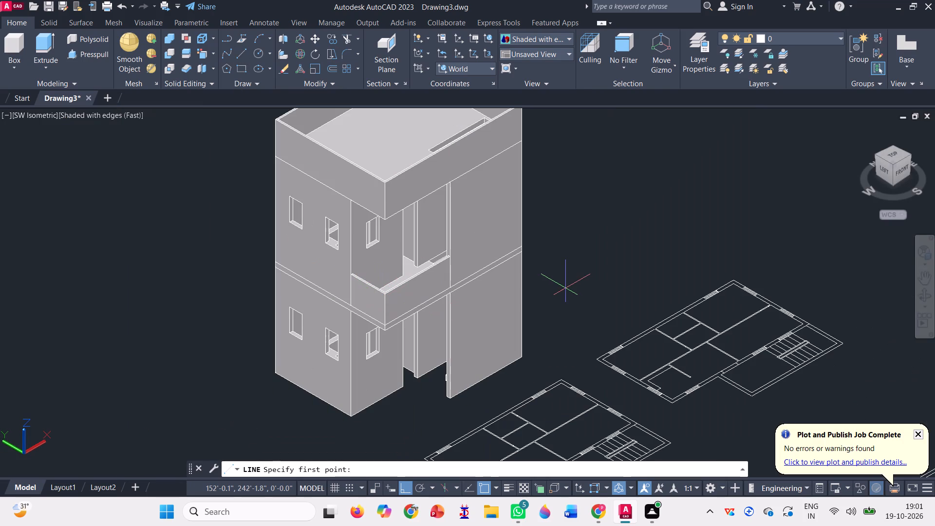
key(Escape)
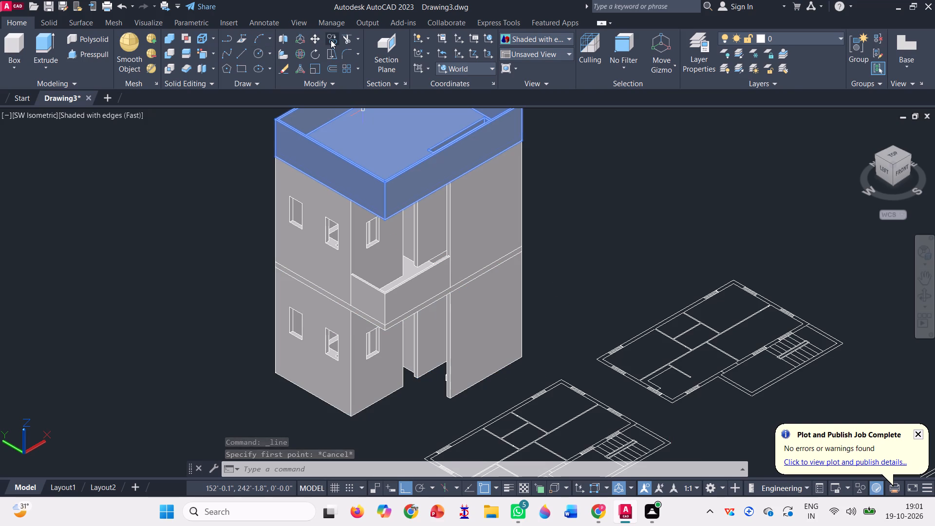
Create a 0'6" high box across the roof parapet's top, spanning between its opposite outer corners.
scroll(326, 299, down, 2)
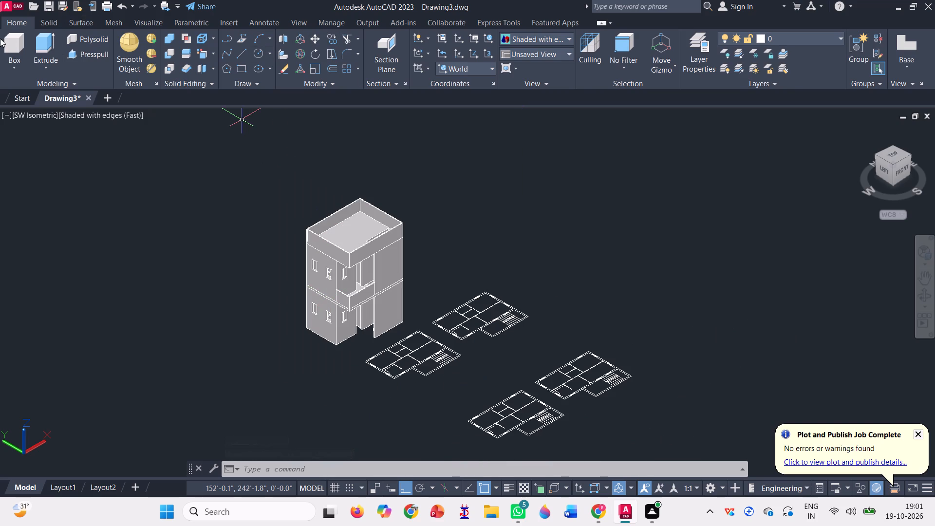
click(10, 42)
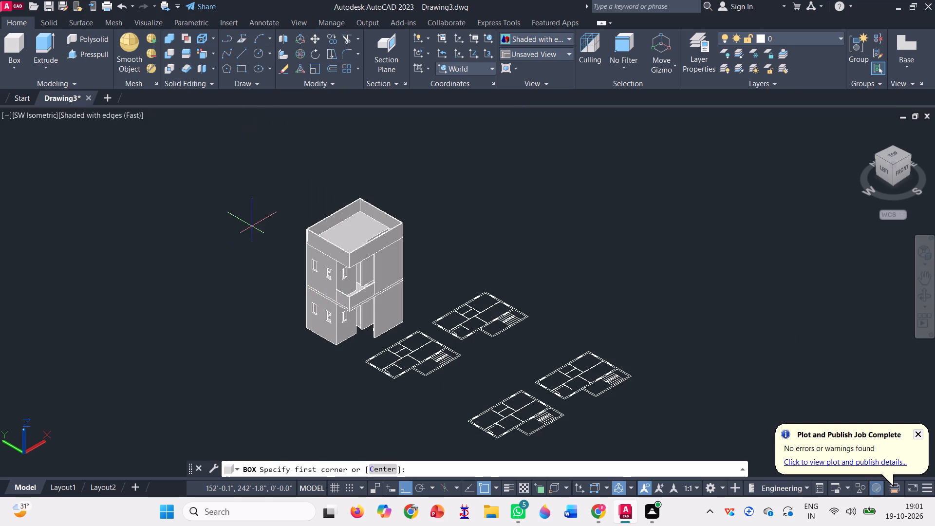
scroll(253, 227, up, 1)
scroll(420, 241, up, 1)
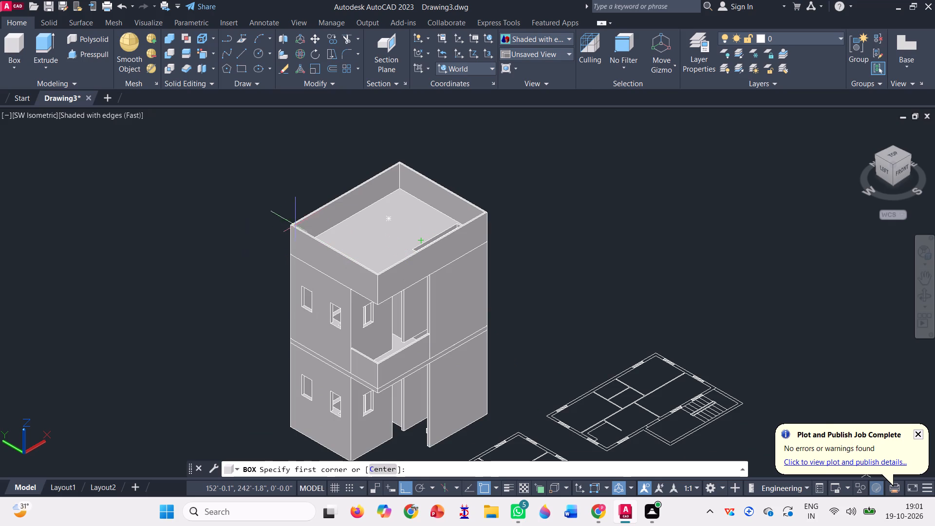
scroll(310, 217, up, 3)
click(251, 237)
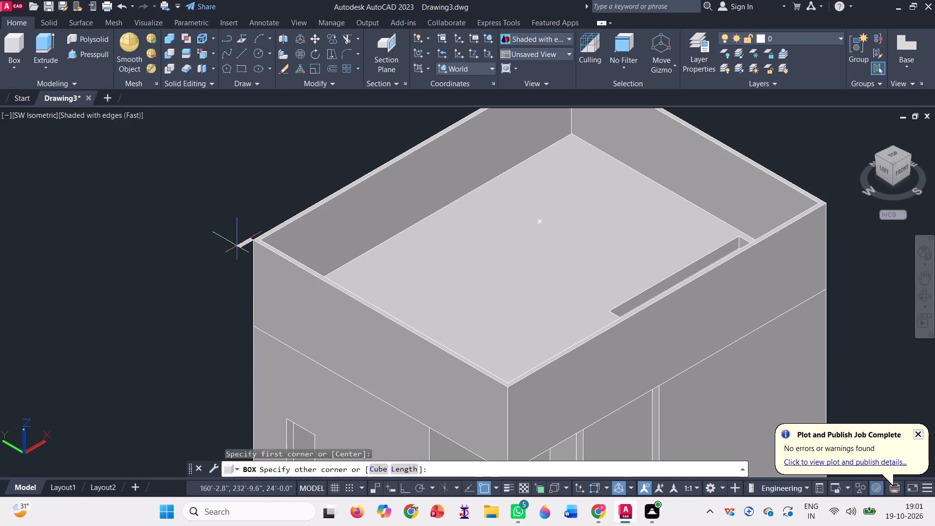
scroll(177, 291, down, 1)
scroll(586, 225, up, 1)
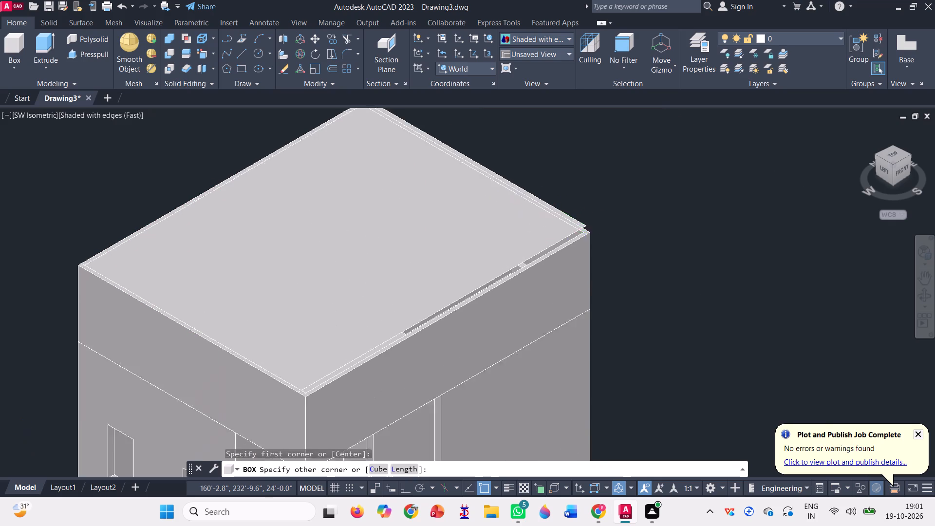
scroll(586, 225, up, 1)
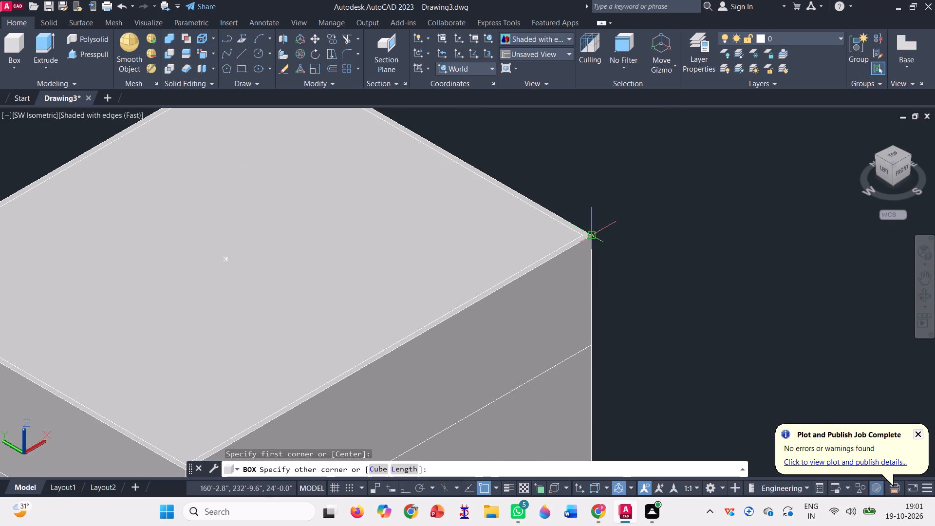
click(591, 236)
scroll(567, 268, down, 2)
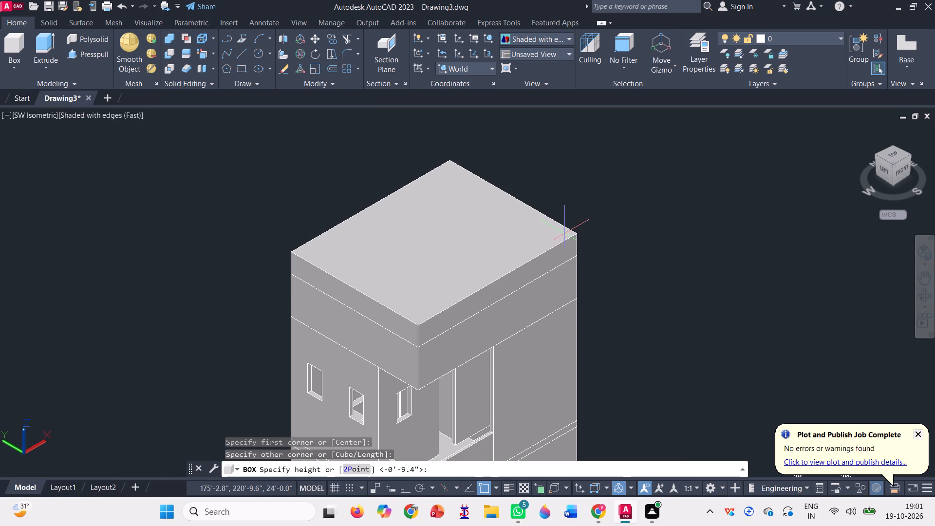
text(0'6")
key(Return)
key(Return)
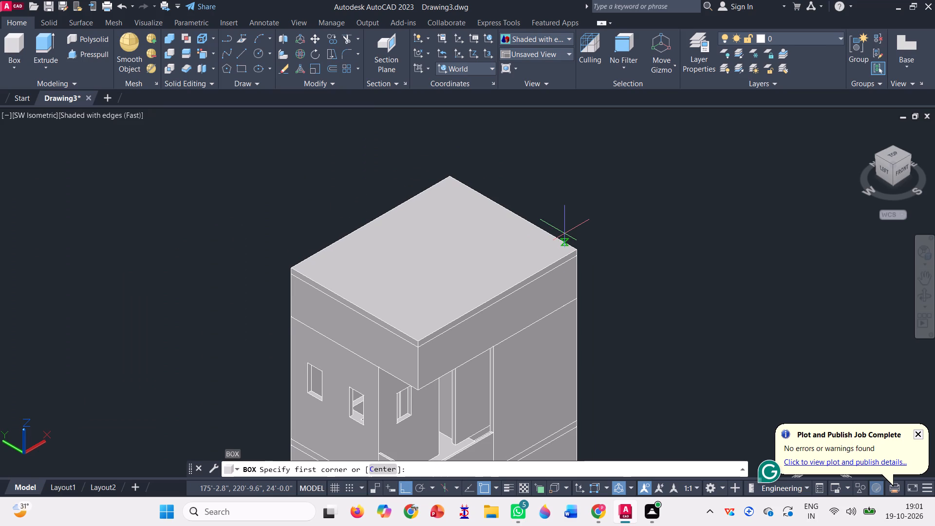
Move the new slab from its top outer corner to the bottom corner of the ground-floor walls as the base slab.
click(315, 40)
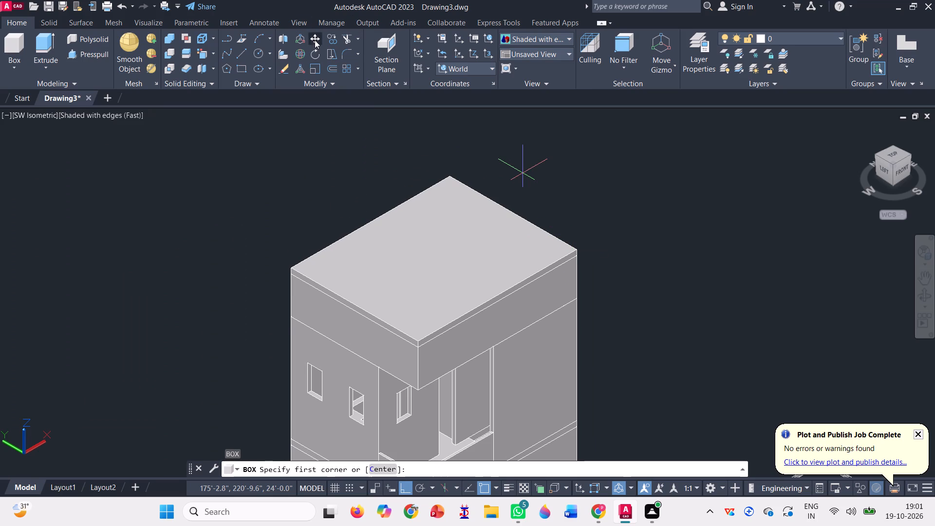
click(407, 219)
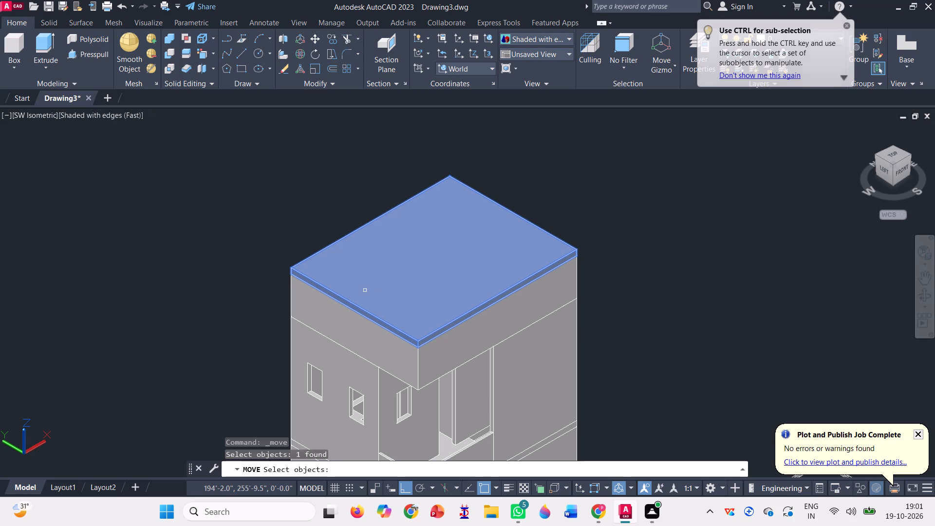
key(space)
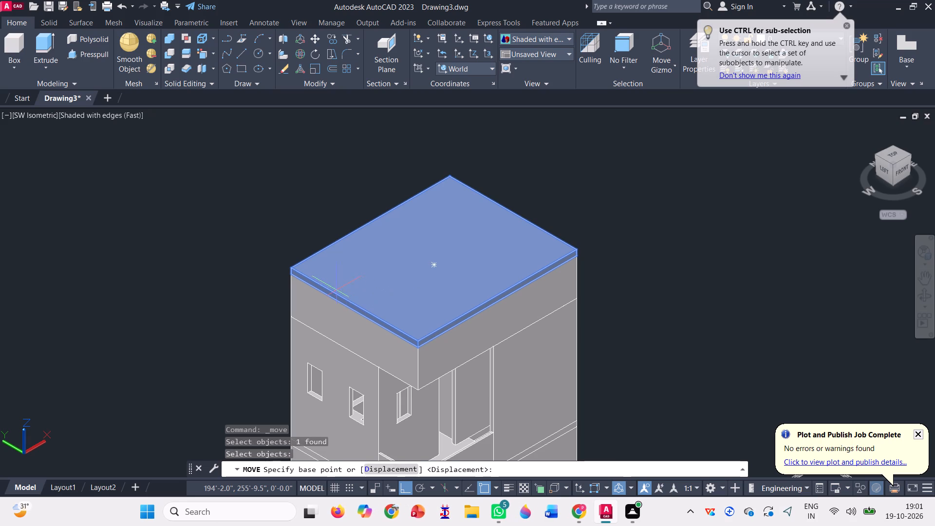
scroll(320, 285, up, 2)
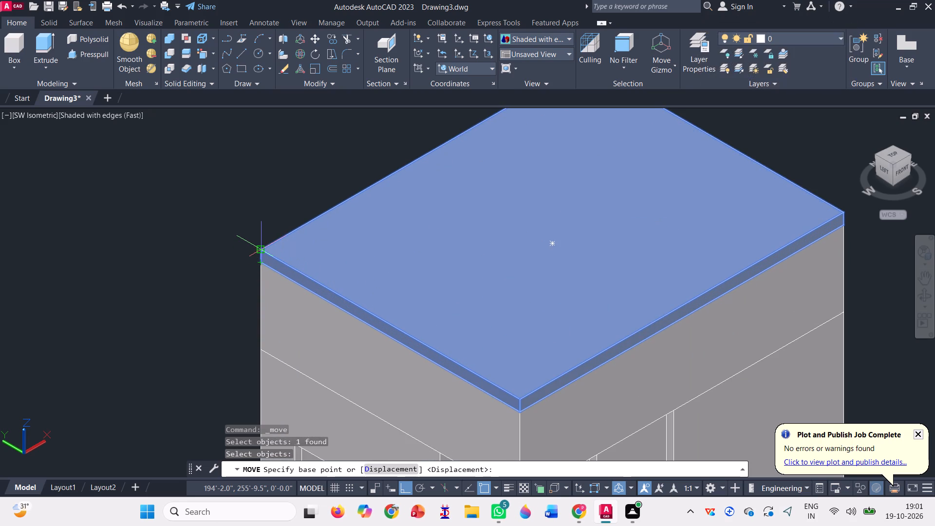
click(264, 247)
scroll(284, 231, down, 3)
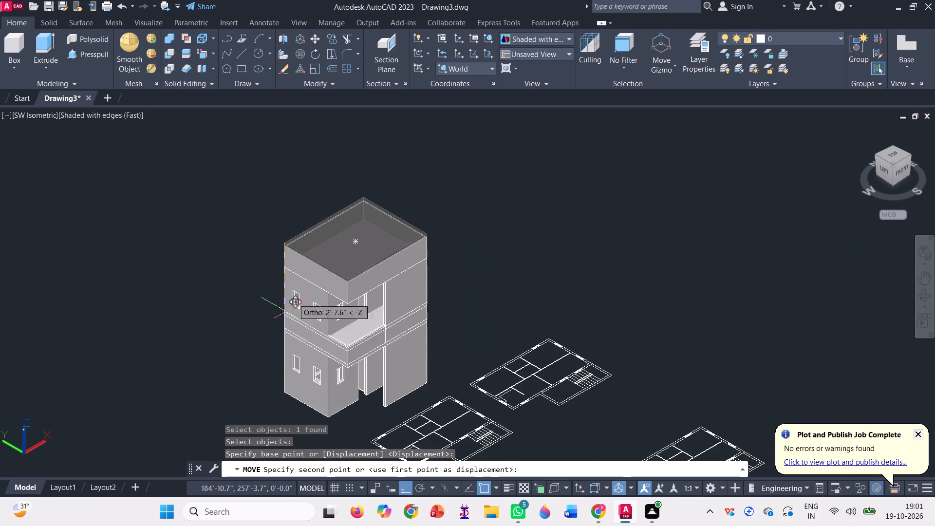
scroll(268, 389, up, 4)
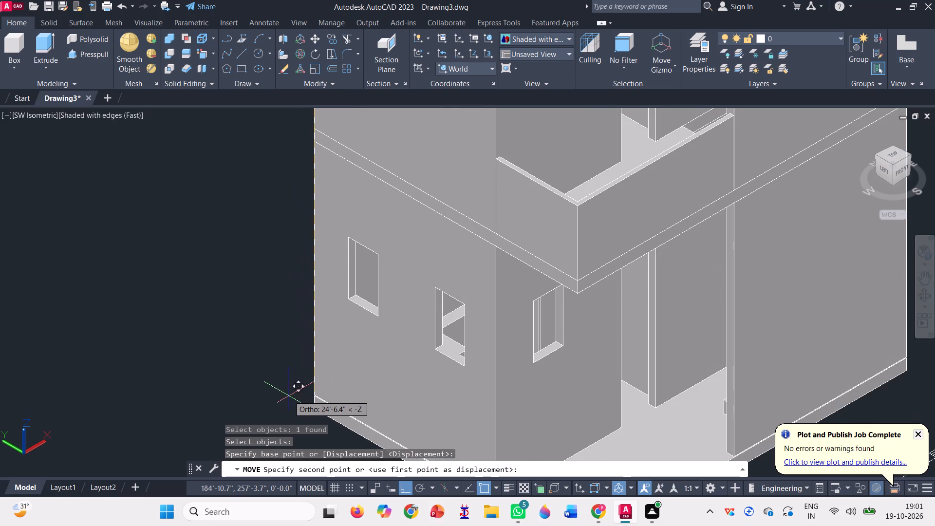
click(314, 395)
scroll(290, 348, down, 3)
key(space)
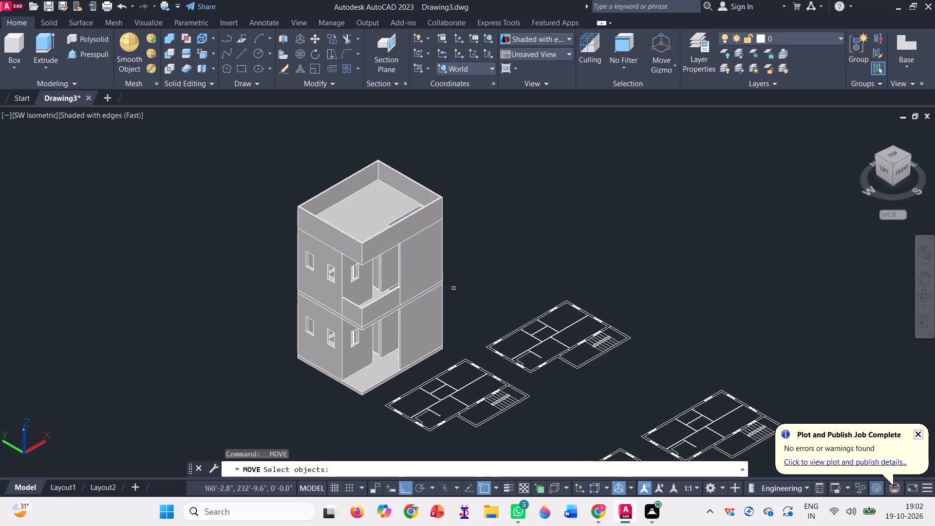
key(Escape)
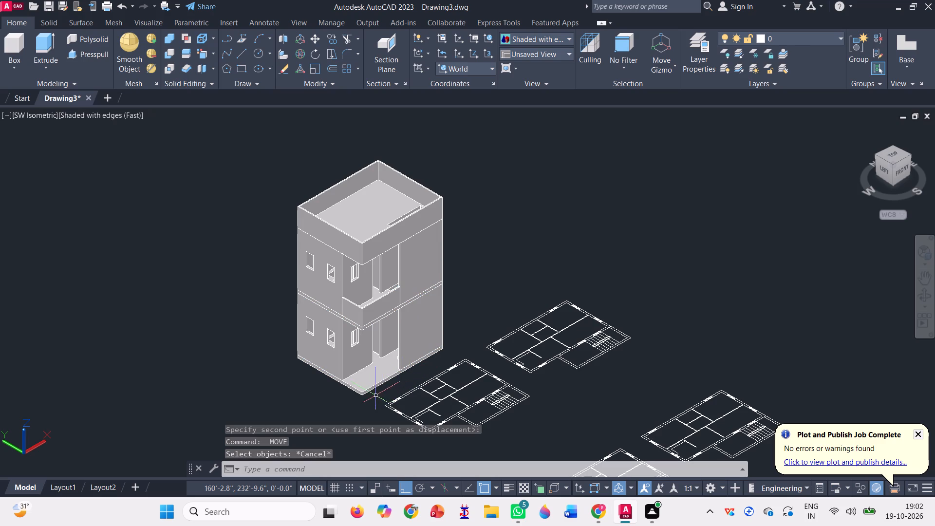
Erase the two 2D floor plans nearest the house model.
scroll(375, 387, up, 1)
scroll(375, 376, down, 1)
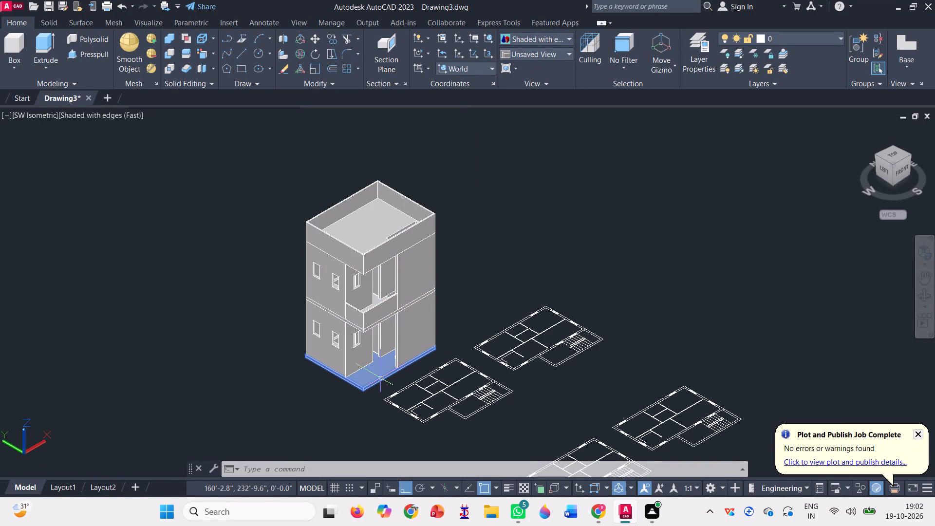
scroll(431, 283, down, 1)
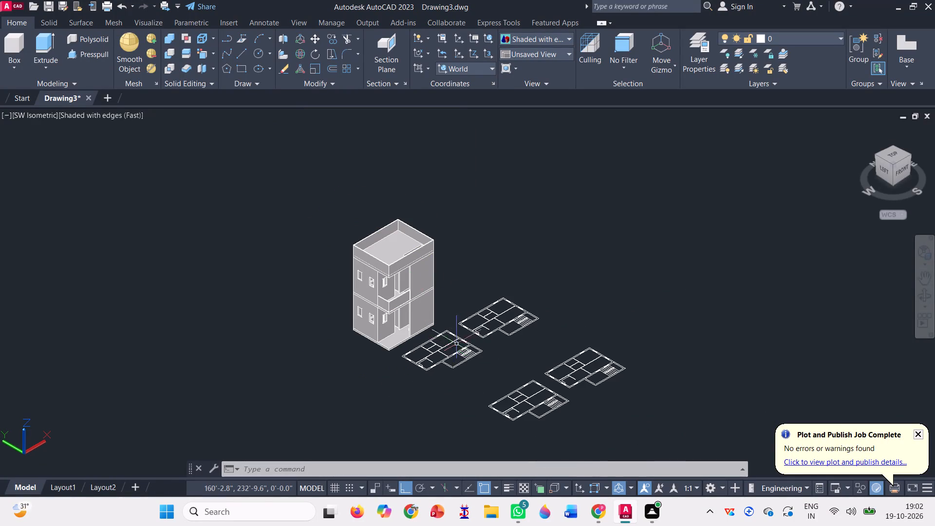
scroll(460, 338, up, 2)
click(514, 408)
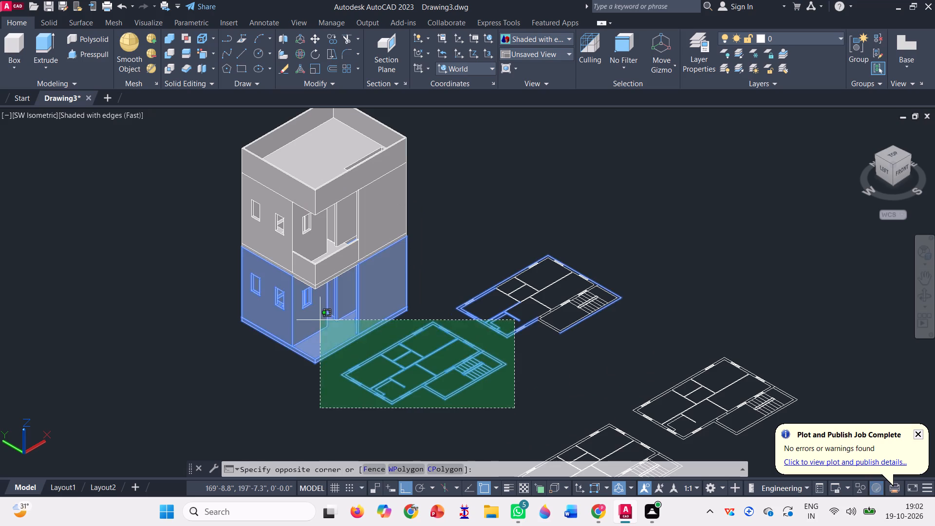
click(355, 359)
scroll(425, 326, up, 3)
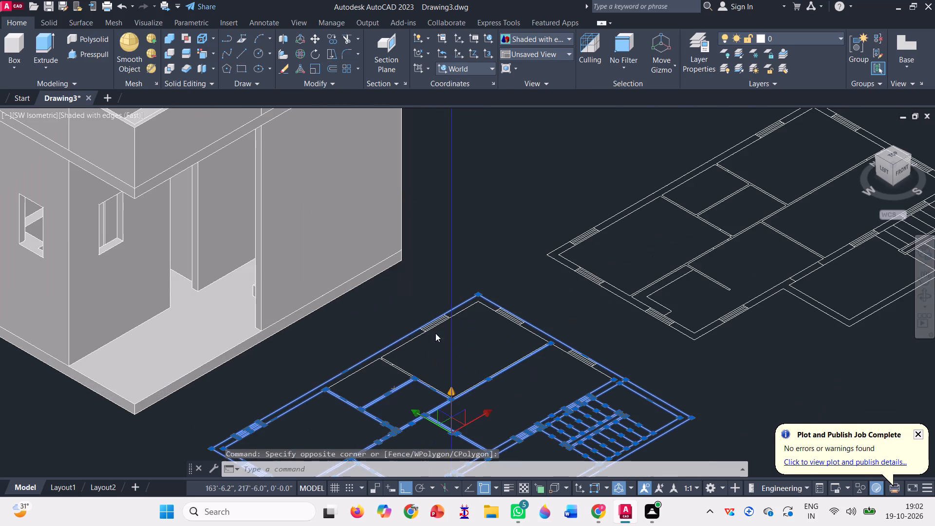
click(540, 390)
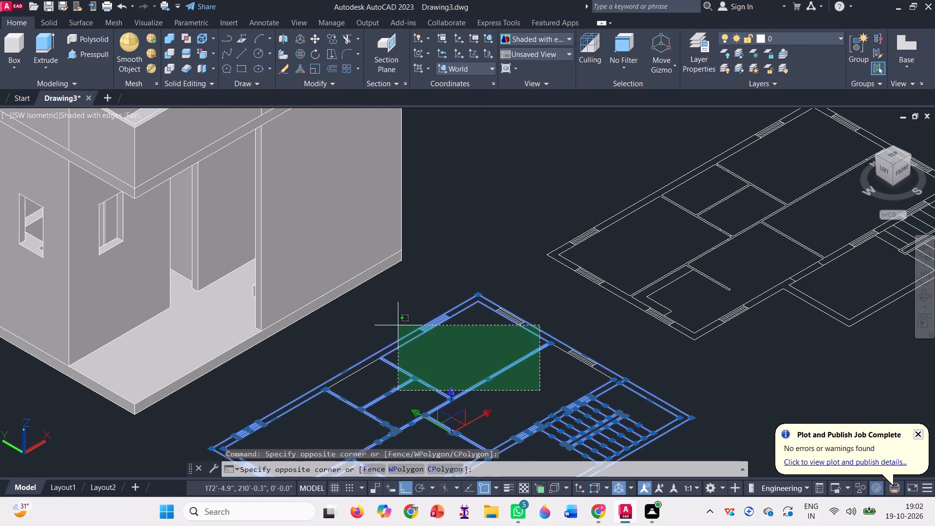
click(379, 324)
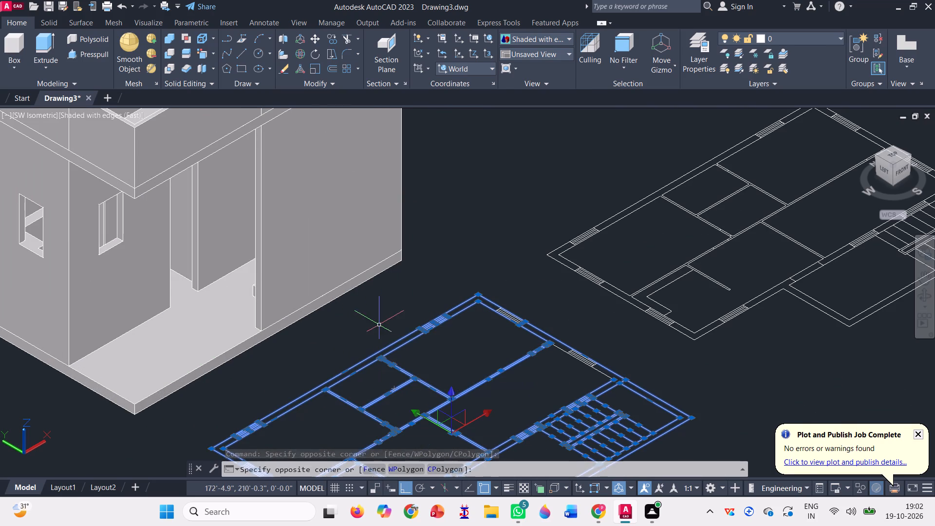
click(662, 375)
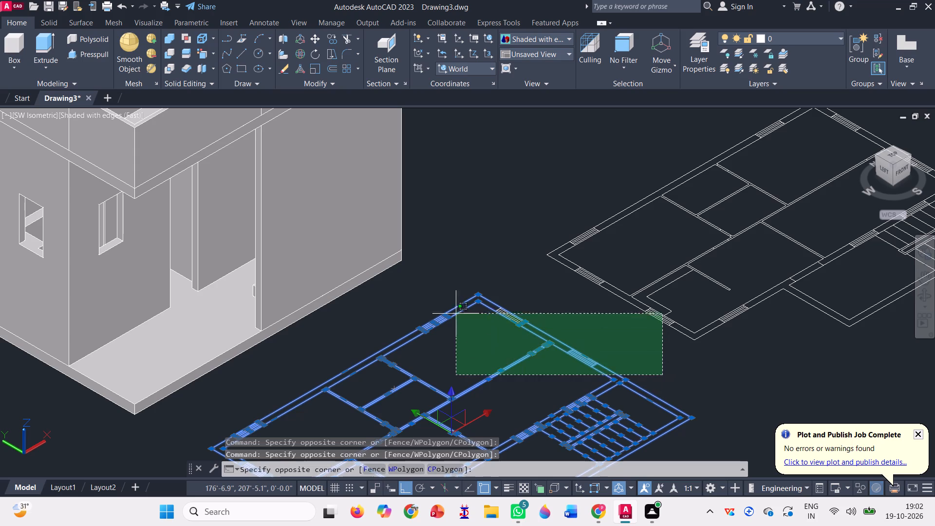
click(447, 301)
scroll(469, 308, down, 1)
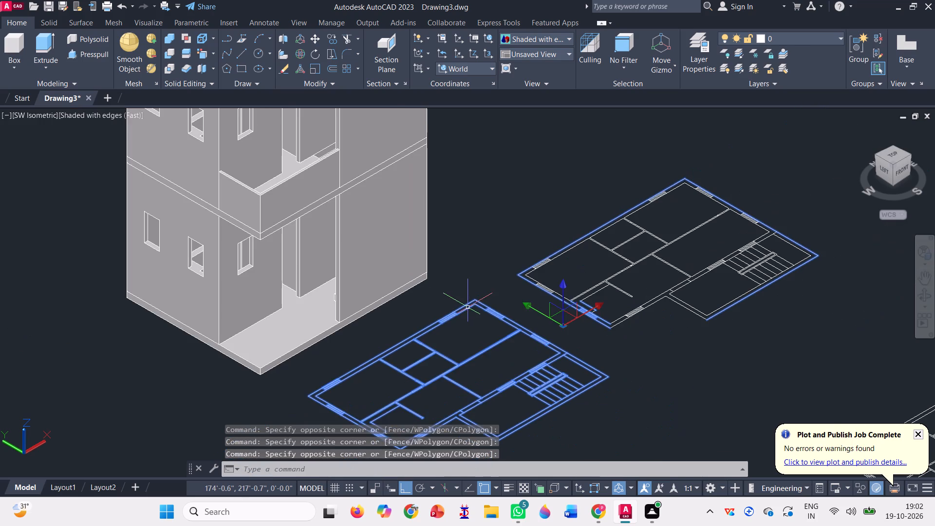
scroll(467, 307, down, 1)
click(686, 339)
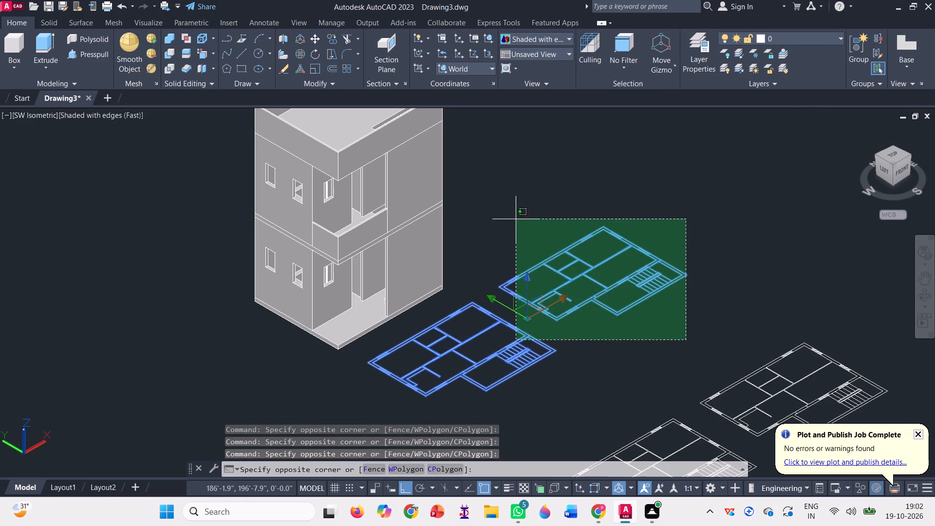
click(516, 219)
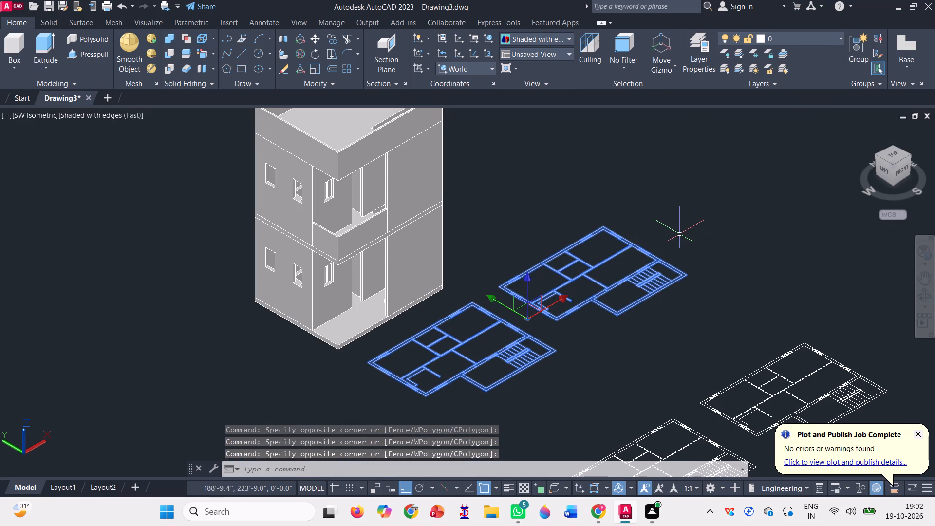
key(Delete)
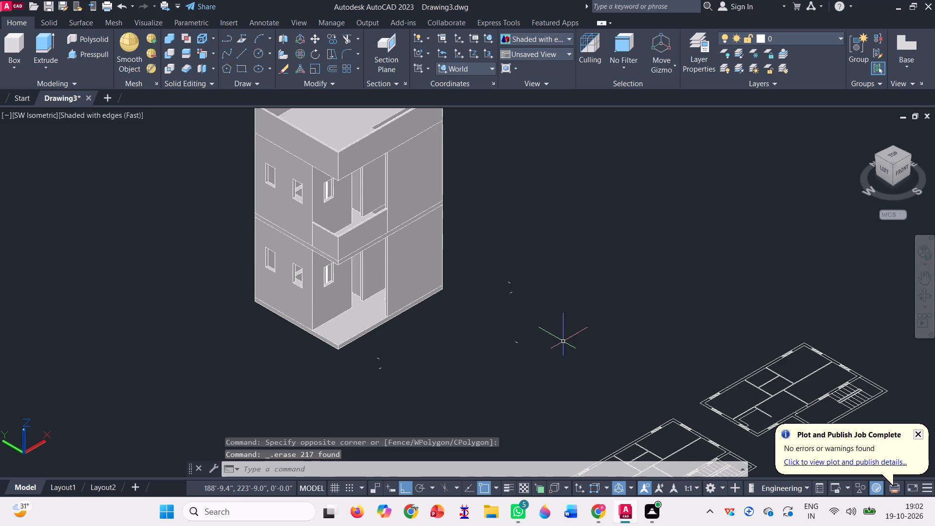
Erase the small leftover line fragments of the two deleted floor plans beside the house.
click(539, 381)
click(483, 249)
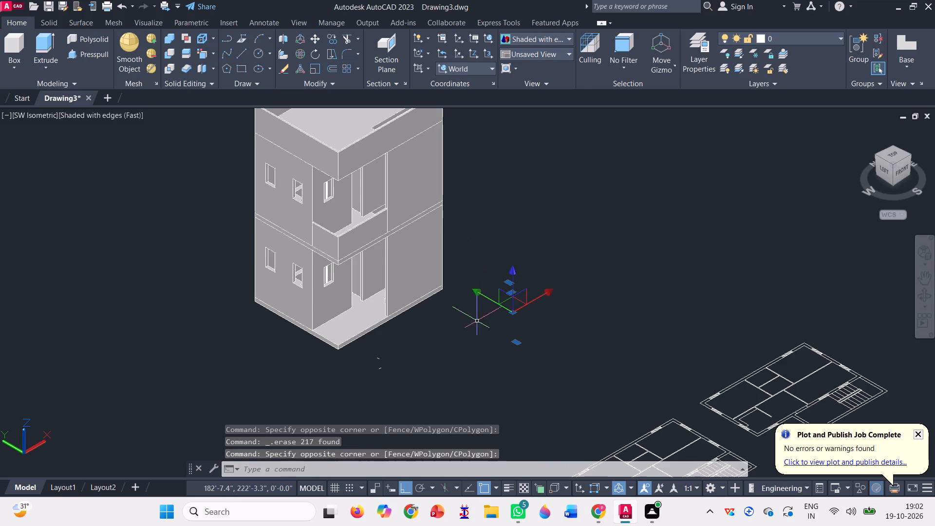
click(414, 402)
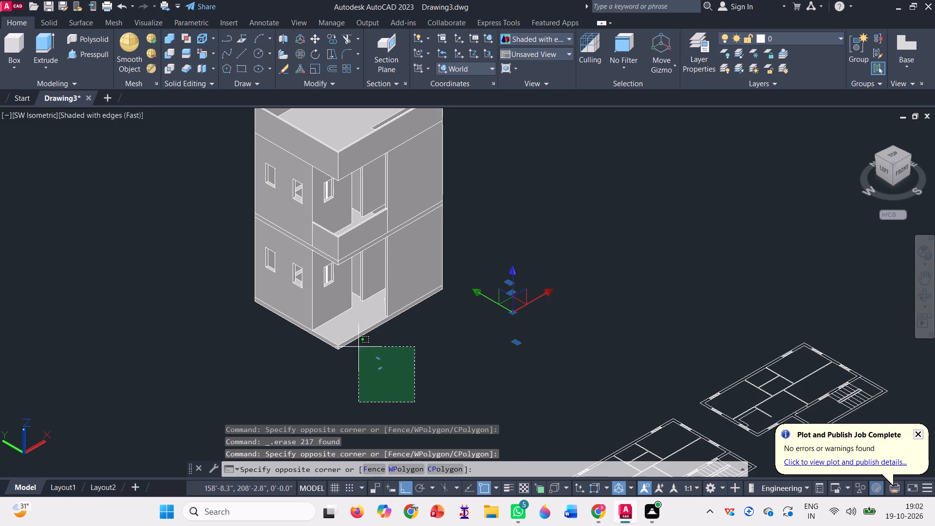
click(358, 346)
key(Delete)
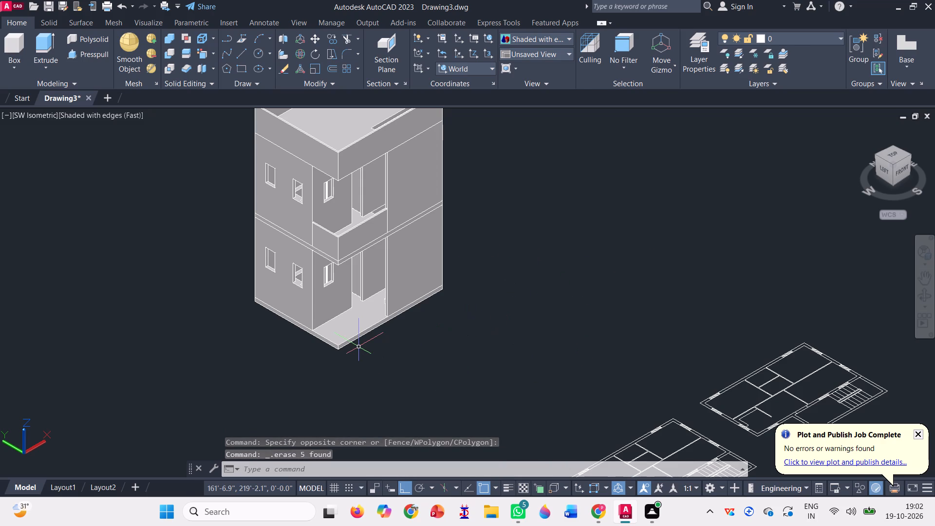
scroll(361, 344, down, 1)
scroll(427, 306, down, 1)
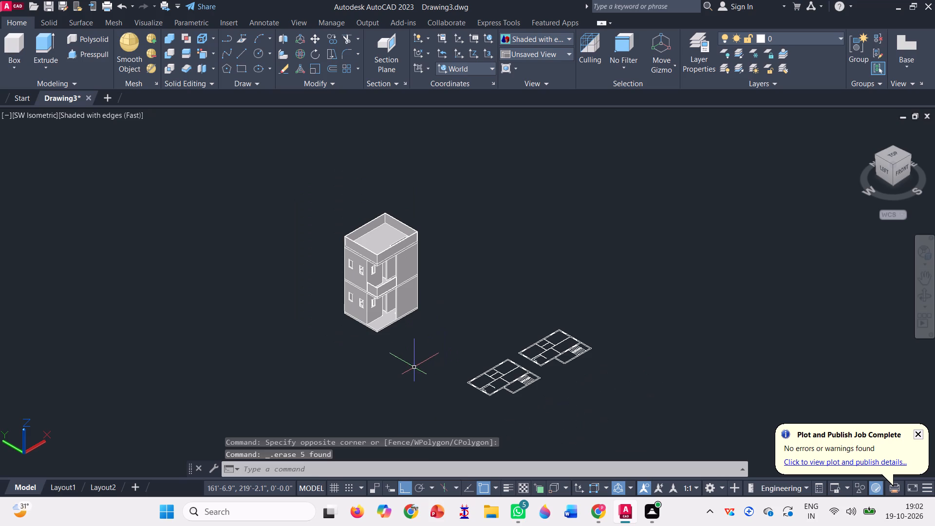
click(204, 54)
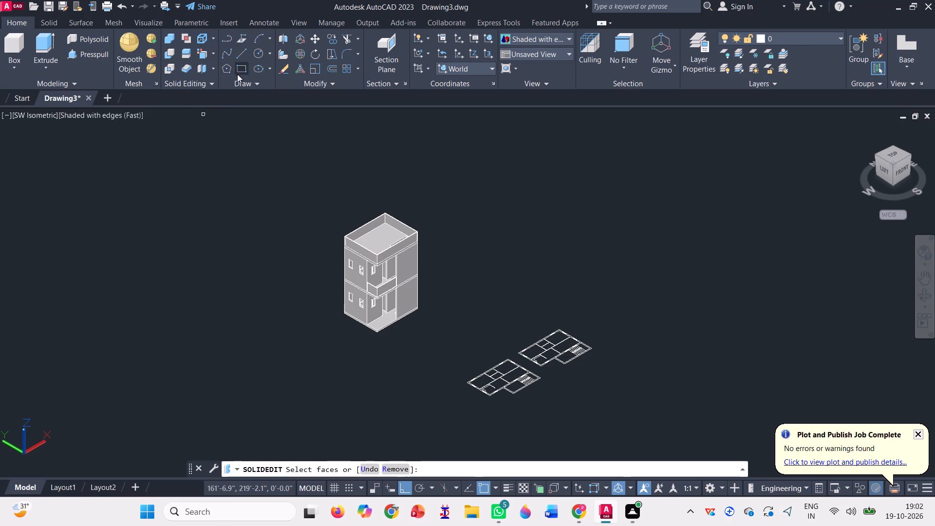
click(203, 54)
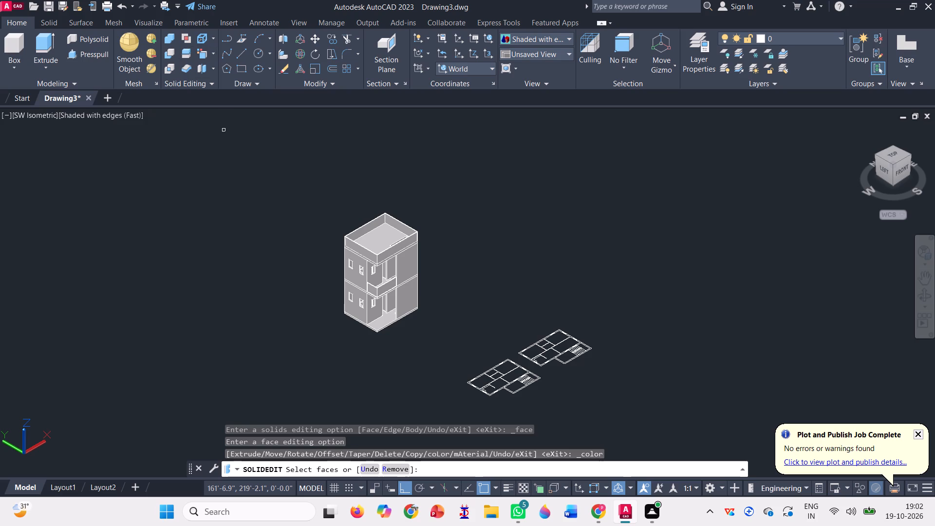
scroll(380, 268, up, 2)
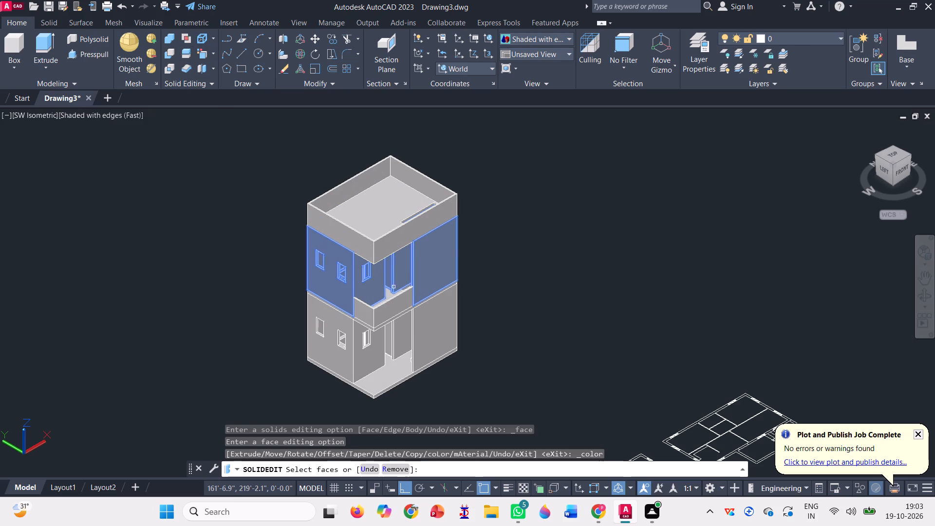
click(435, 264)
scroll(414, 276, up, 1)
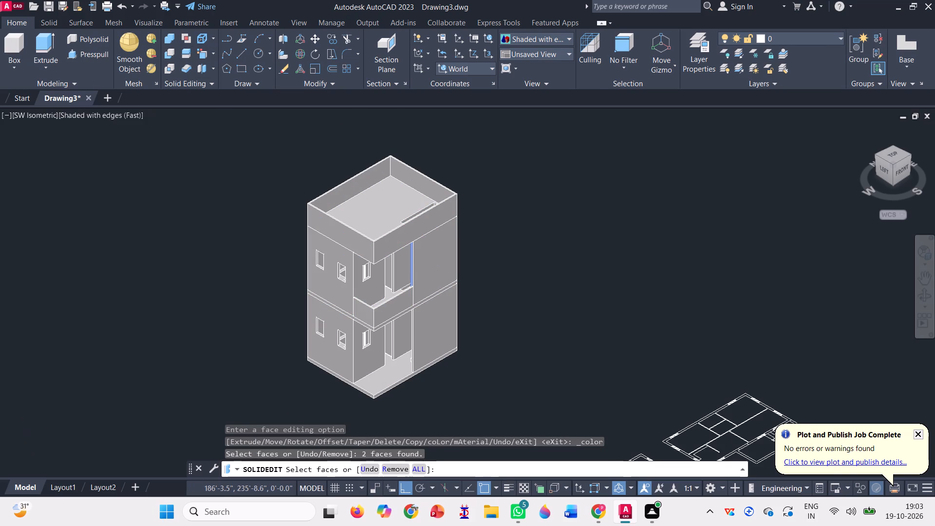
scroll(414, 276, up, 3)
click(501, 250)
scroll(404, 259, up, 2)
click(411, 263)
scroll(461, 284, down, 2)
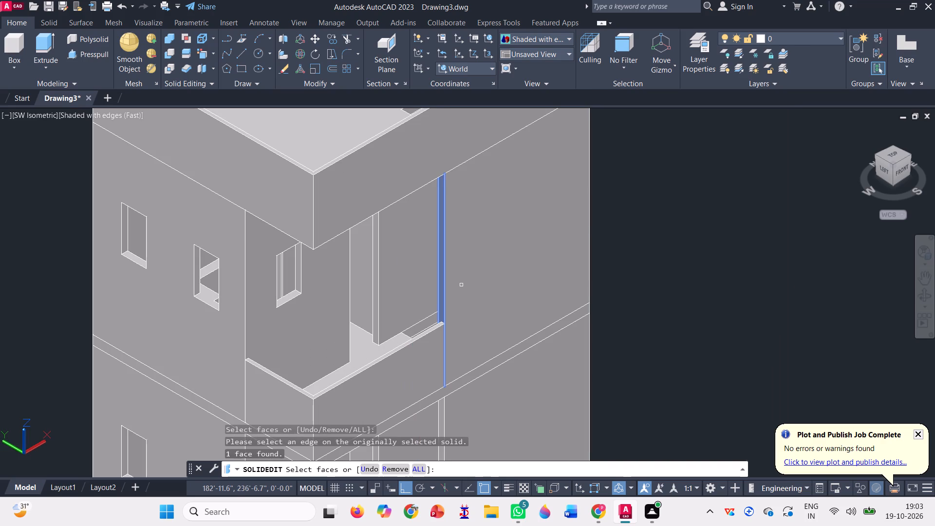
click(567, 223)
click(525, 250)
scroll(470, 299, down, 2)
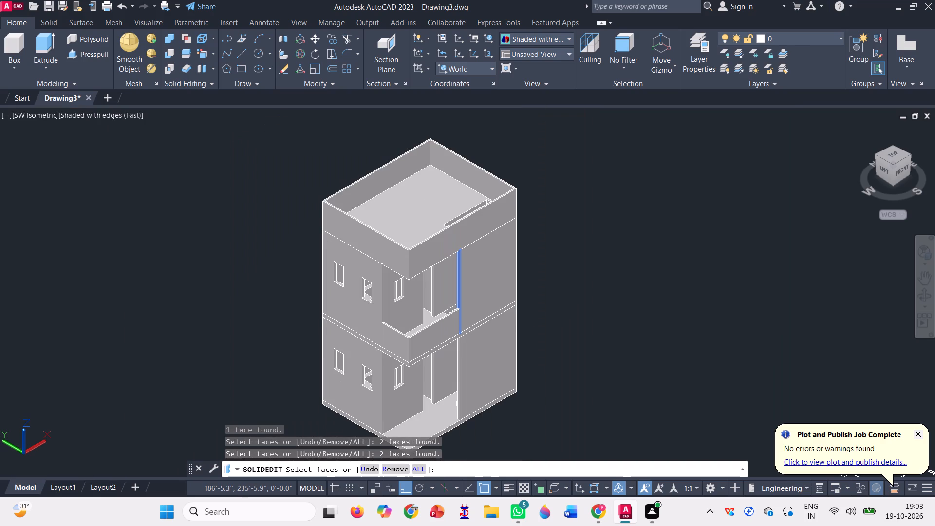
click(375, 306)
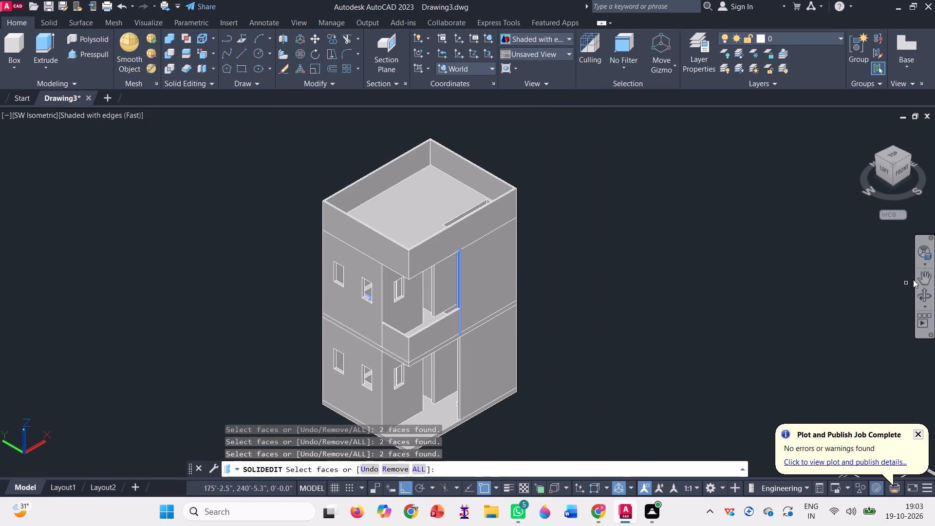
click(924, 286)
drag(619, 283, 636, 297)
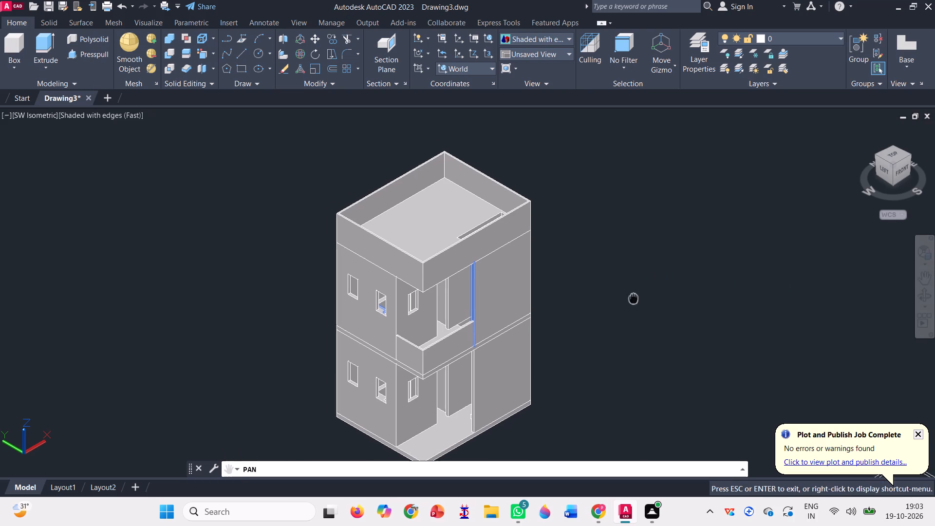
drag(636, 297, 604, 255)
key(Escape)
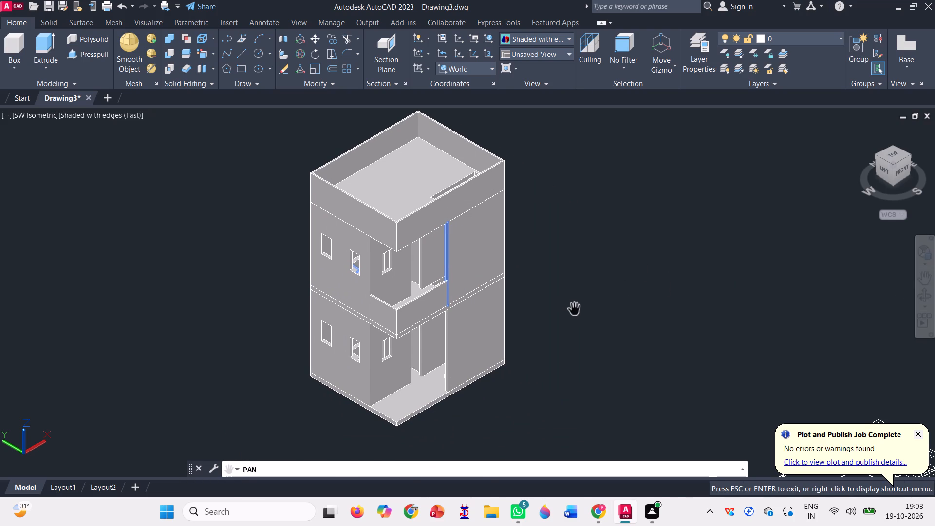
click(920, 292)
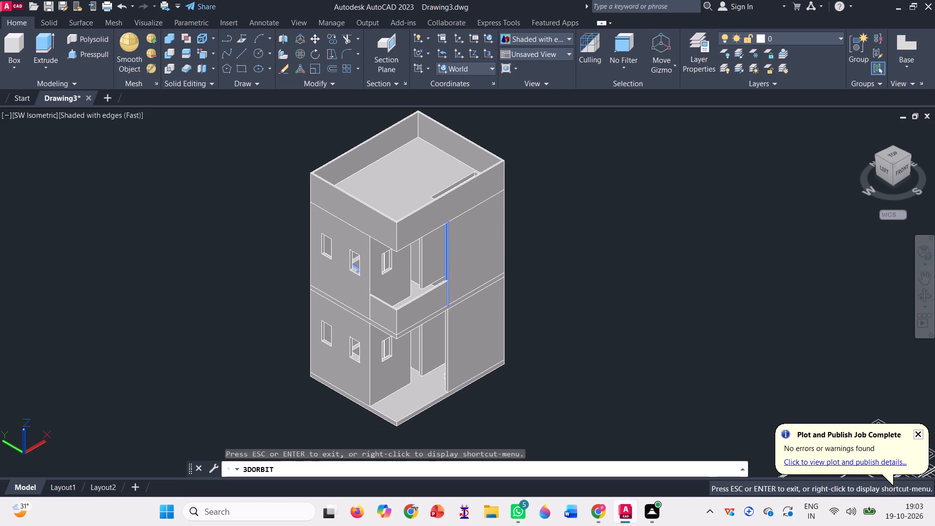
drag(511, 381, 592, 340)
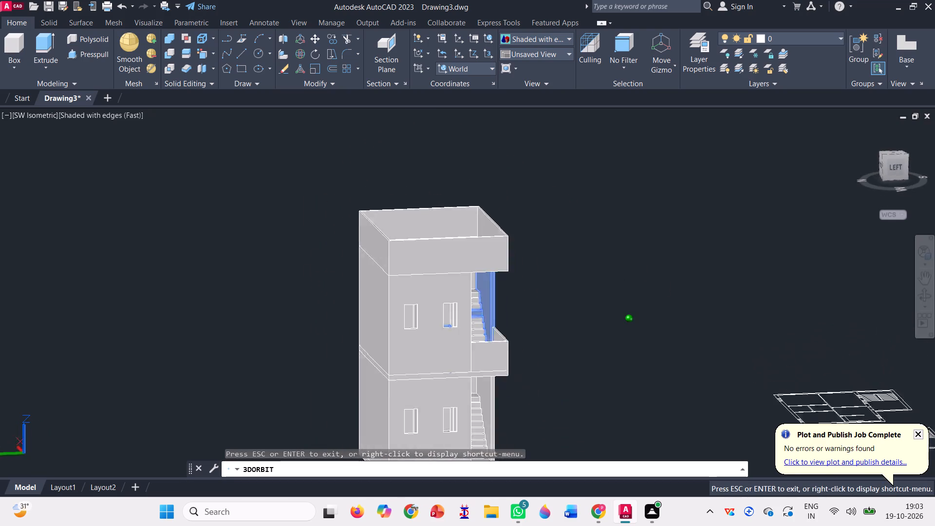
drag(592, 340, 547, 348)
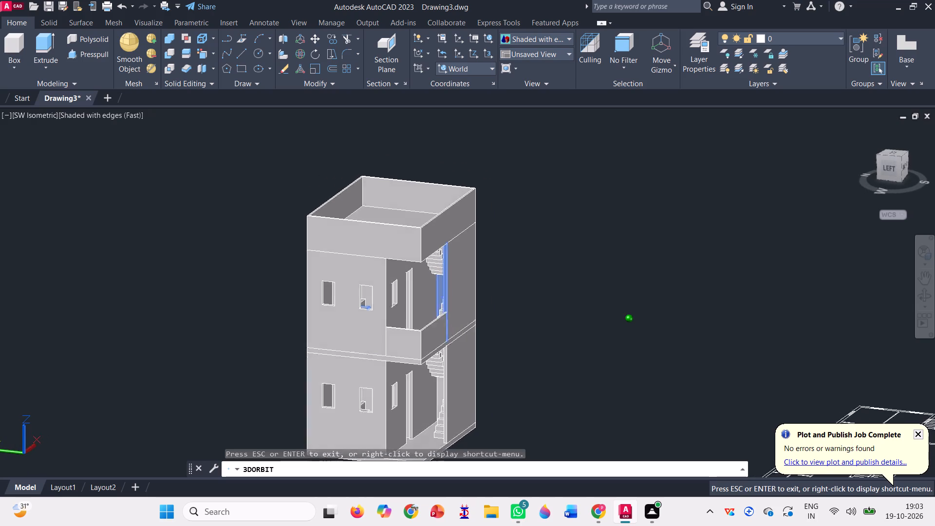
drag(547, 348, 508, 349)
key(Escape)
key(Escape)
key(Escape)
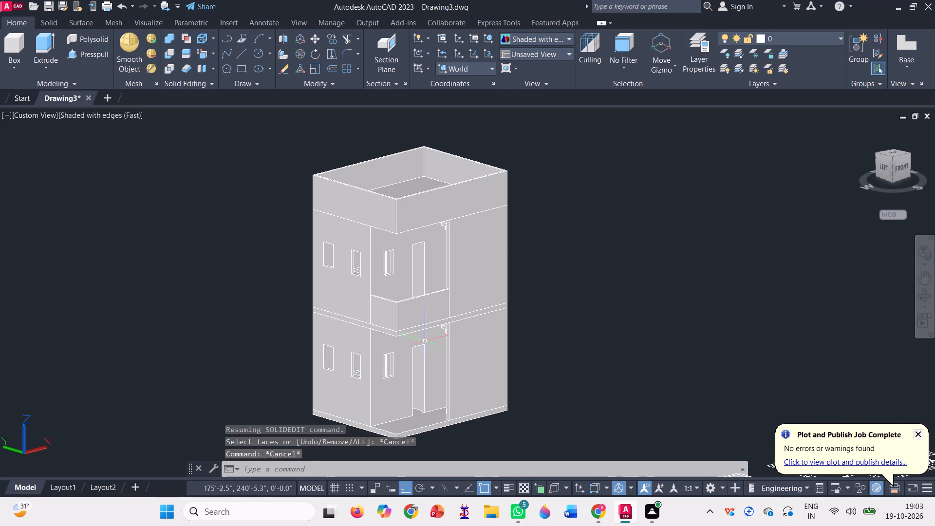
Start colouring faces on the upper-floor walls, selecting the left wall's outer face and the front wall faces.
click(198, 49)
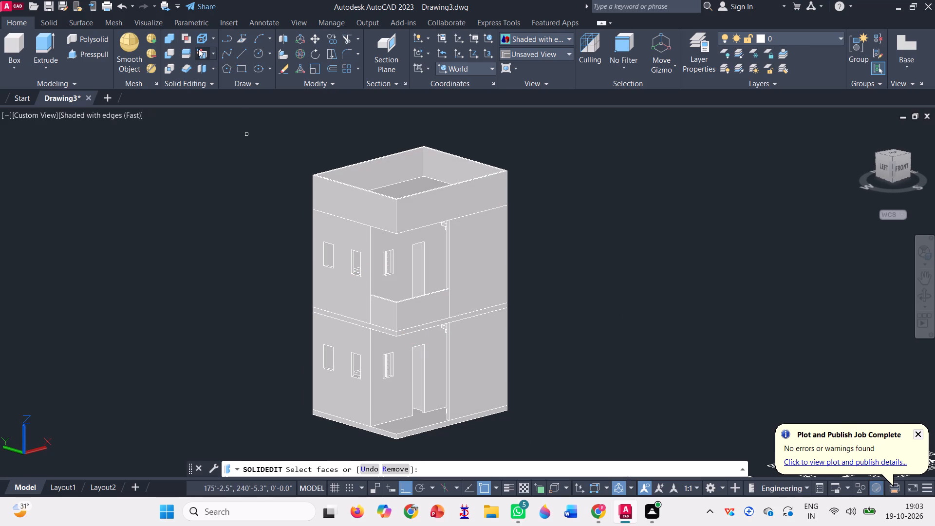
scroll(362, 241, up, 2)
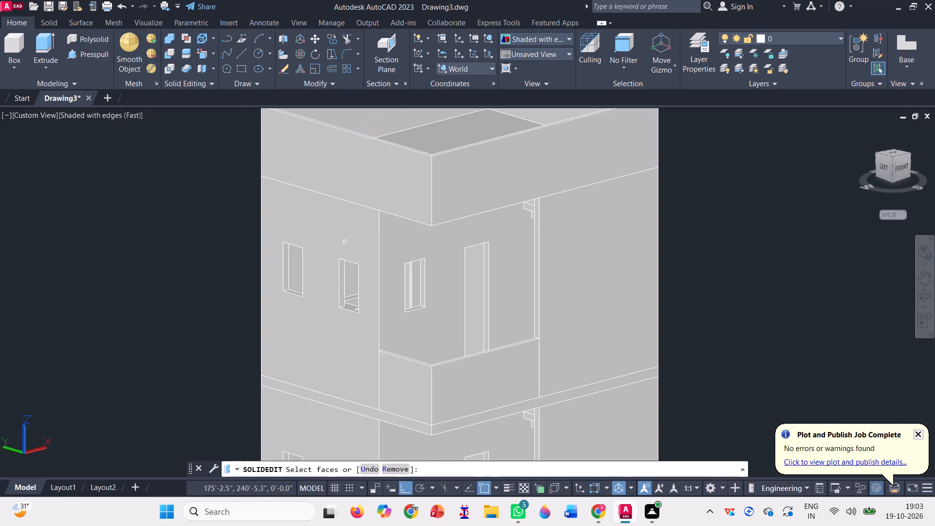
click(336, 235)
scroll(387, 234, down, 1)
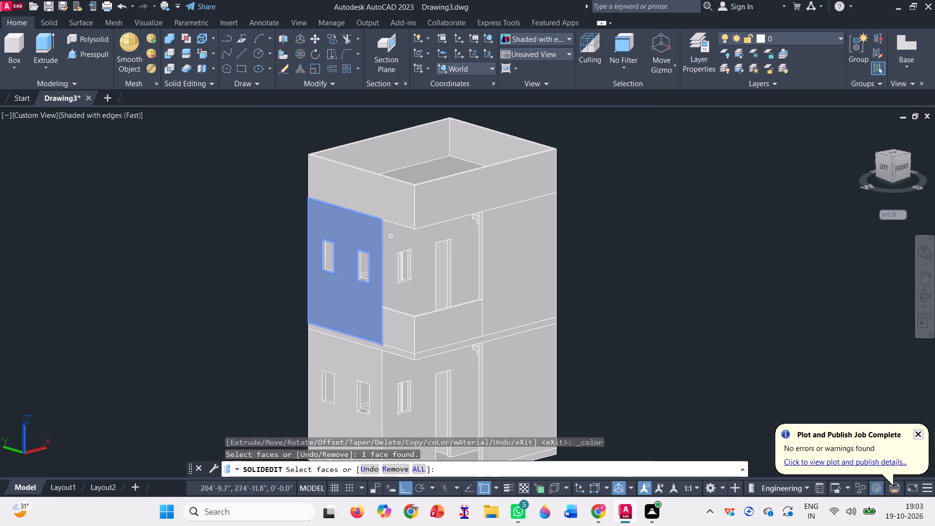
click(391, 236)
click(515, 260)
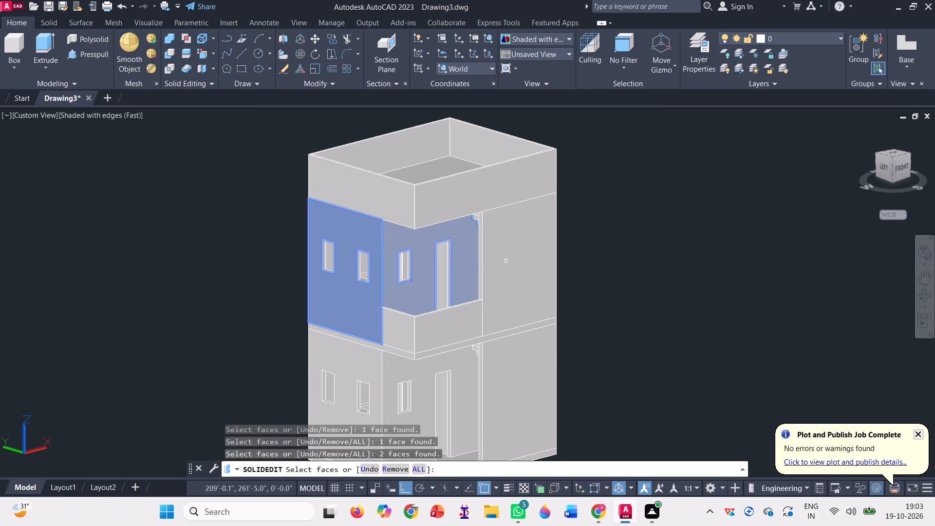
Add the outer faces of the upper floor's back wall and windowed right wall to the face colour selection.
click(928, 292)
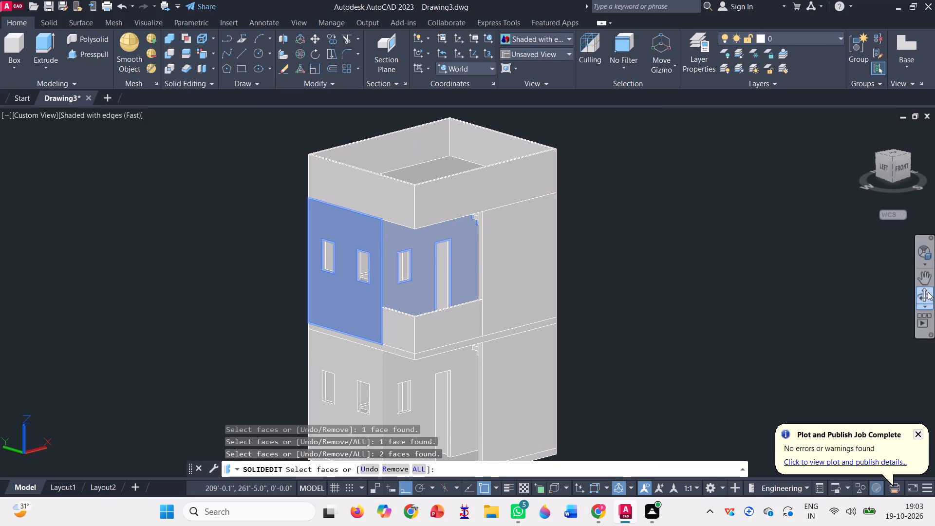
drag(652, 315, 822, 321)
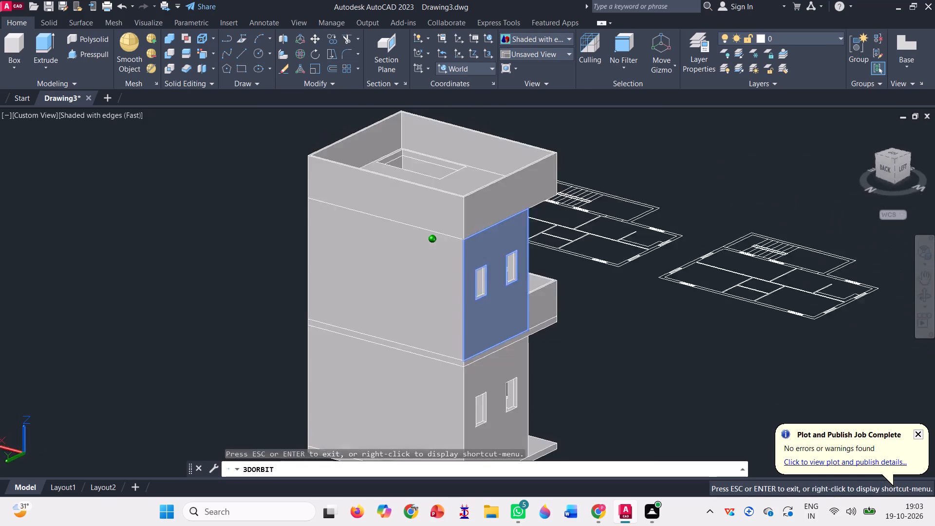
drag(822, 321, 934, 348)
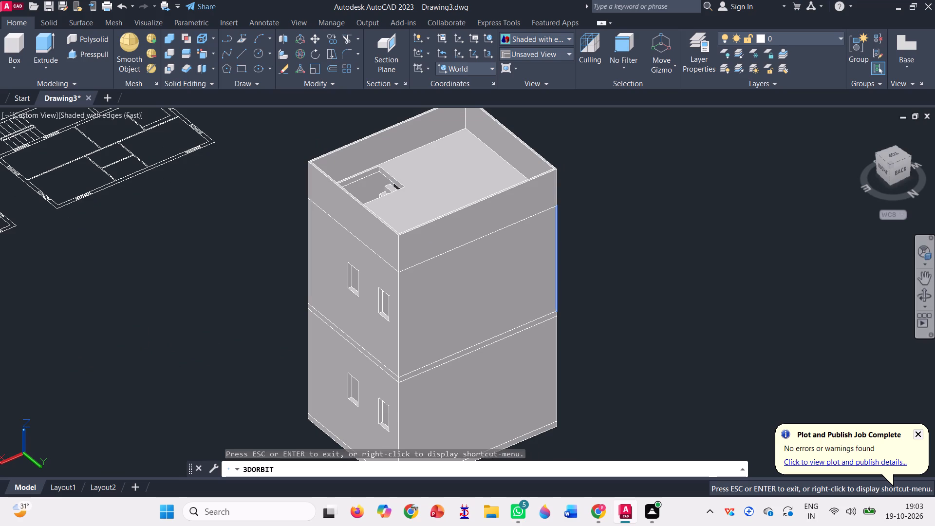
key(Escape)
click(414, 290)
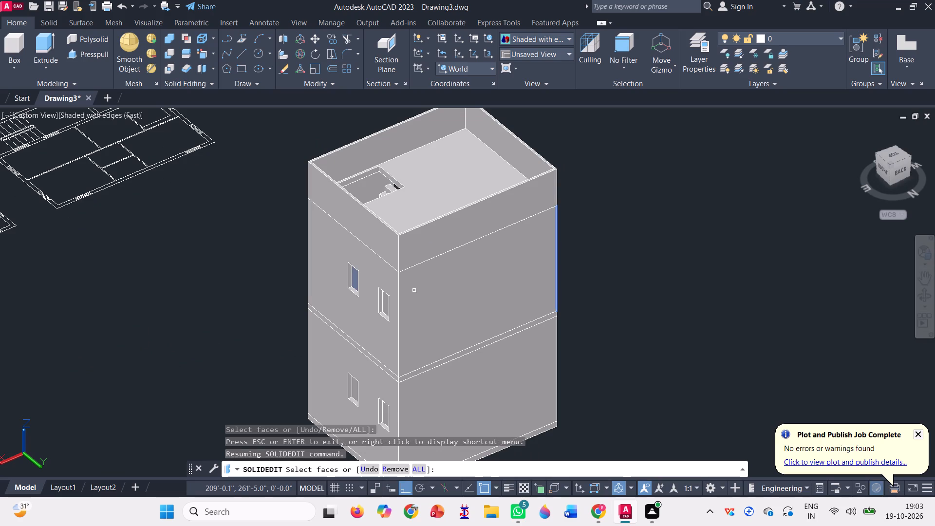
click(438, 331)
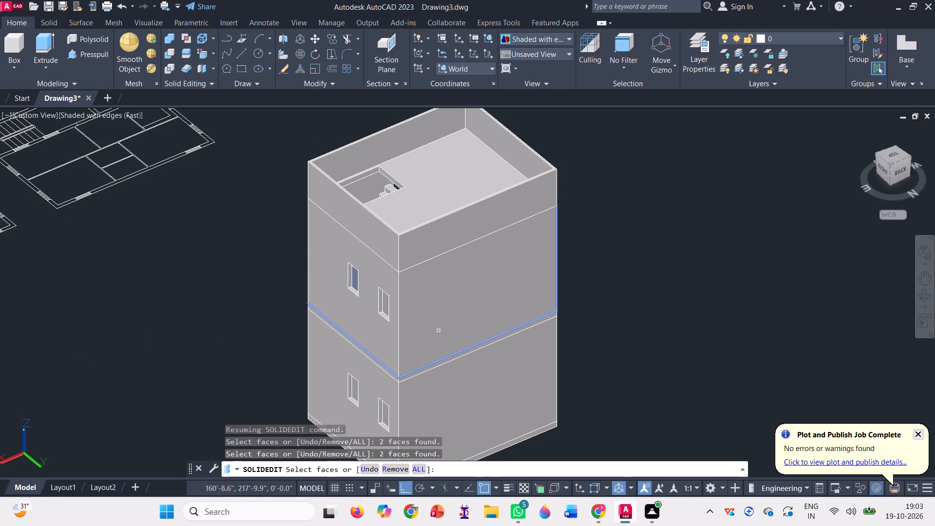
scroll(423, 319, up, 2)
click(626, 270)
scroll(626, 270, down, 1)
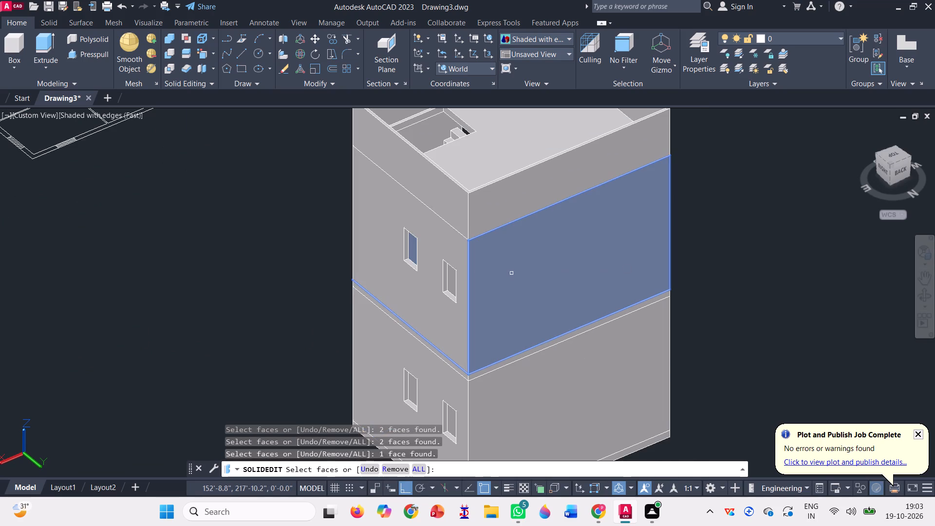
scroll(384, 217, up, 3)
click(350, 231)
scroll(350, 231, down, 3)
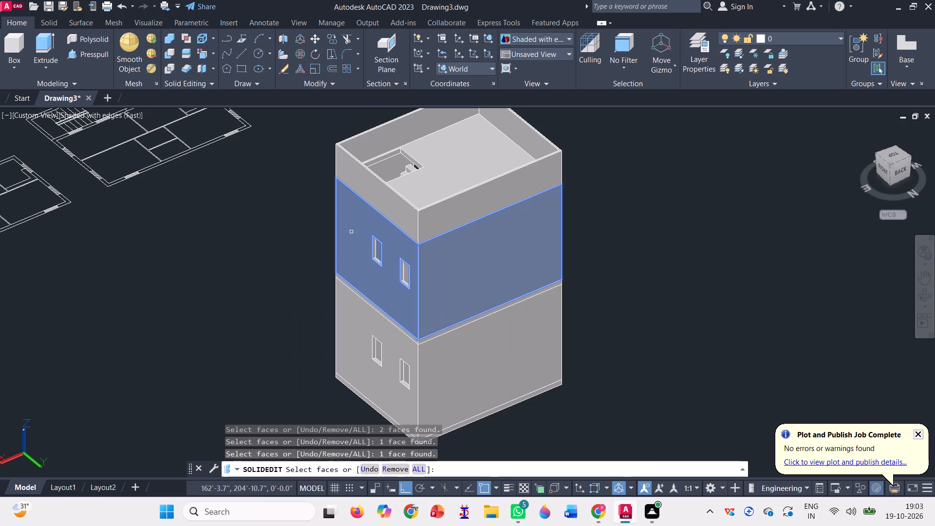
Add the jamb and sill faces of both upper-floor right-wall windows to the face colour selection.
scroll(390, 244, up, 2)
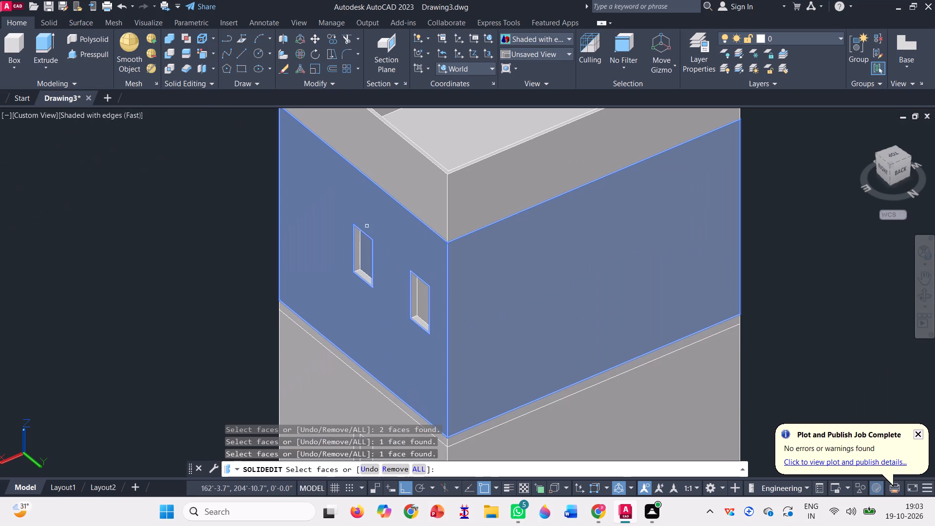
scroll(354, 239, up, 5)
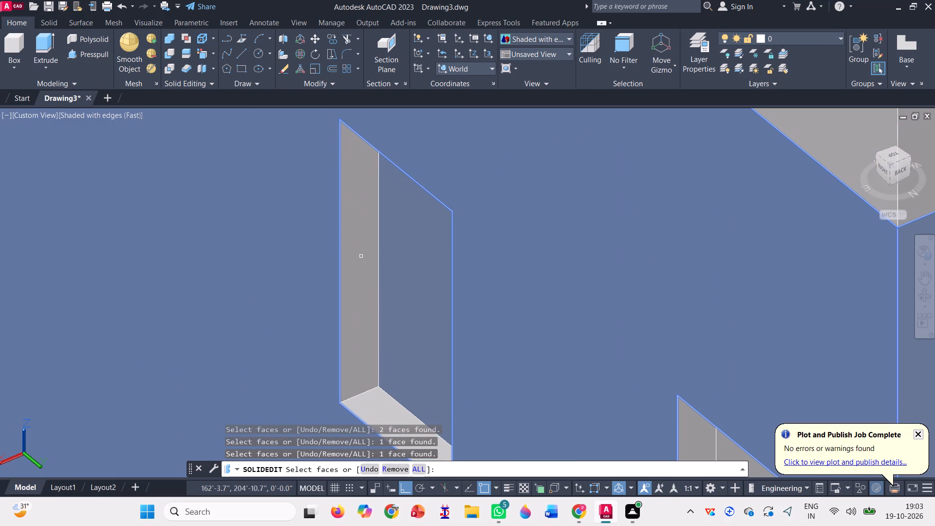
click(361, 255)
scroll(358, 229, down, 2)
scroll(364, 292, up, 2)
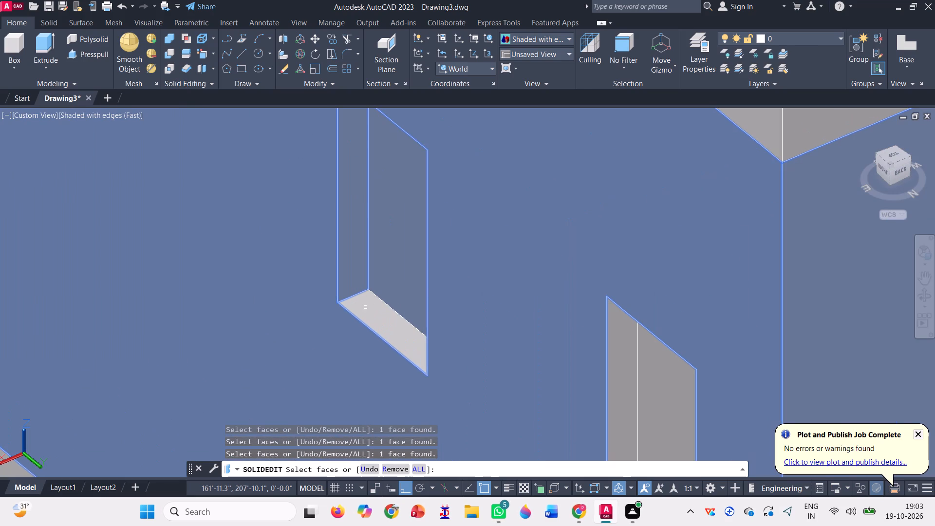
click(365, 307)
scroll(335, 240, down, 2)
scroll(452, 357, up, 1)
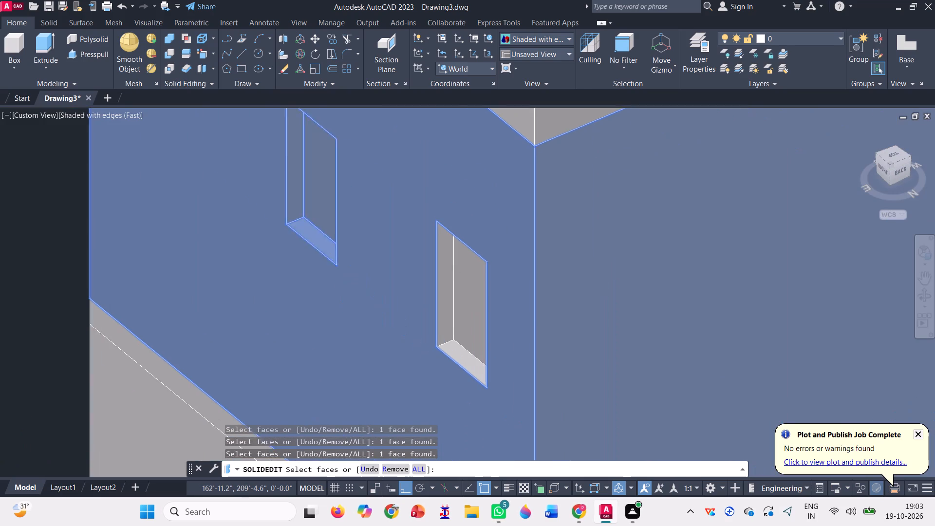
scroll(452, 356, up, 2)
click(447, 335)
click(445, 305)
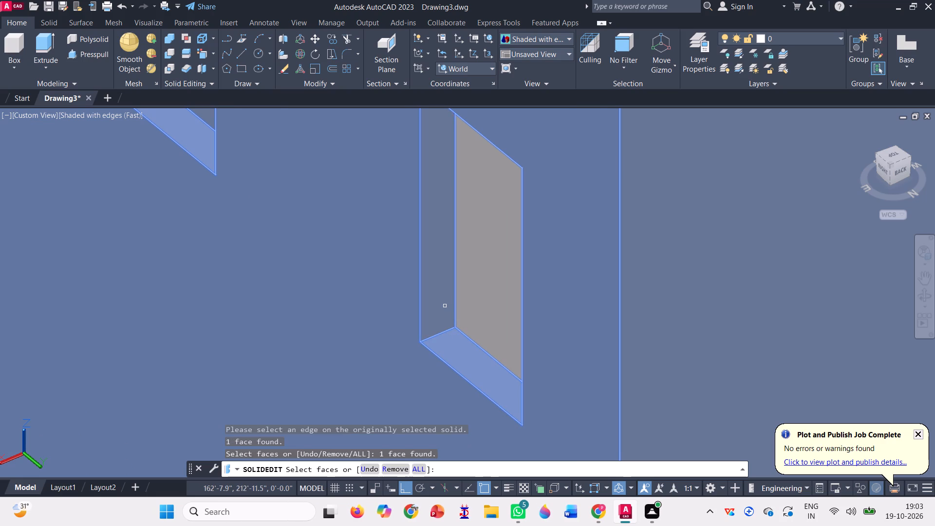
Add the sill and front-side jamb faces of both upper-floor left-wall windows to the face colour selection.
scroll(444, 281, down, 5)
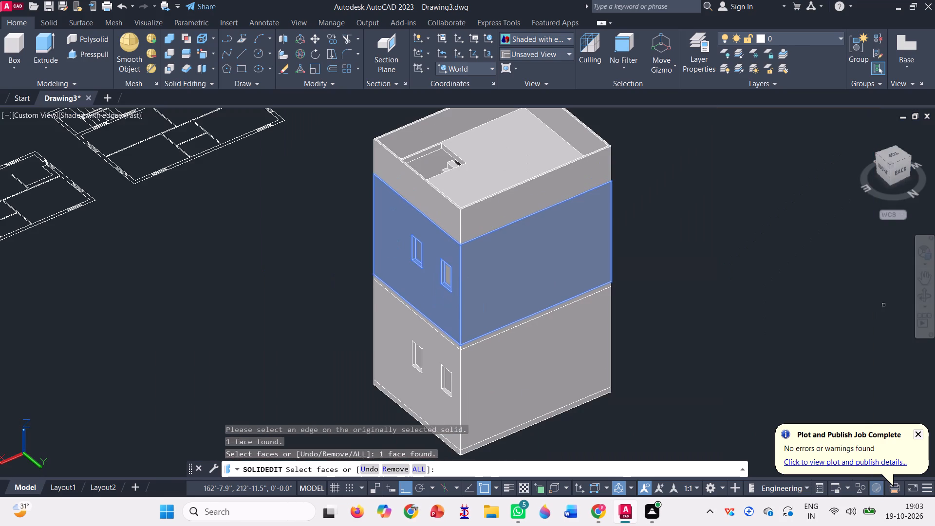
click(921, 293)
drag(758, 331, 655, 330)
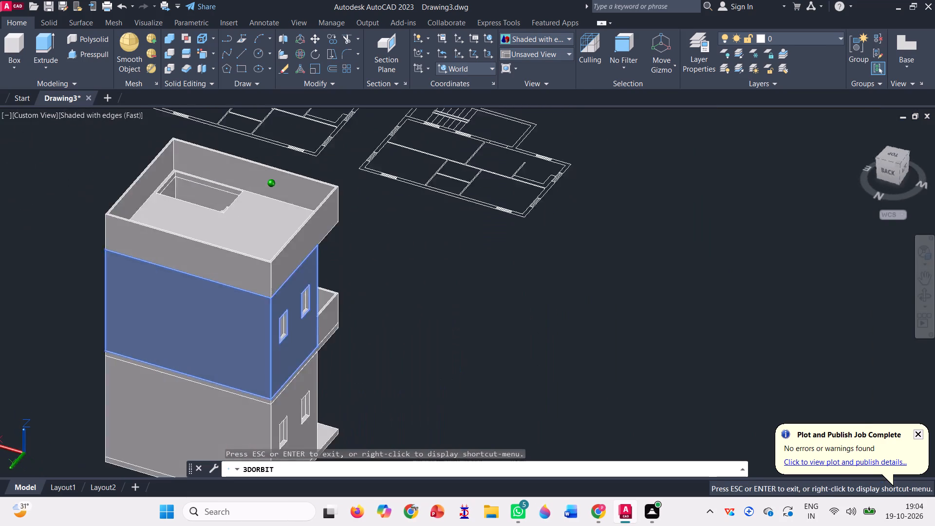
drag(655, 330, 595, 325)
scroll(492, 248, down, 5)
scroll(220, 220, up, 2)
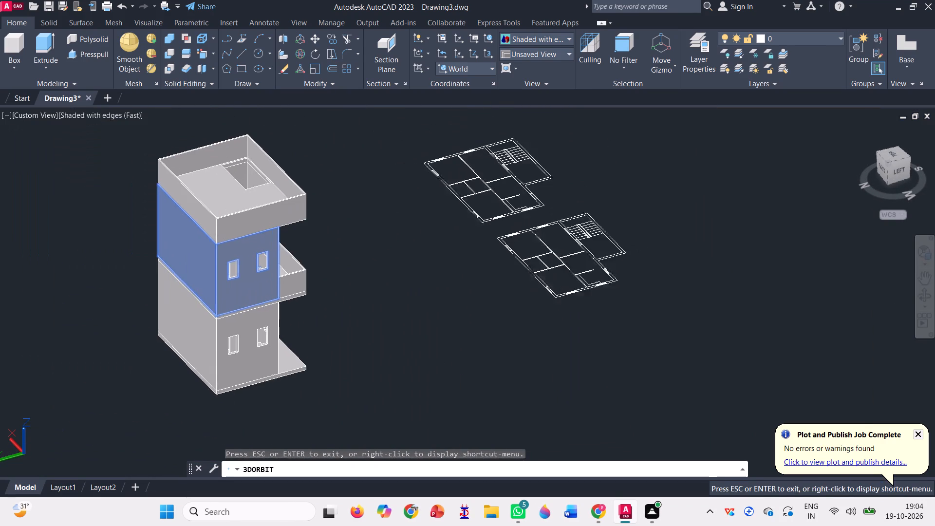
scroll(220, 218, up, 1)
scroll(263, 296, up, 4)
scroll(213, 264, up, 9)
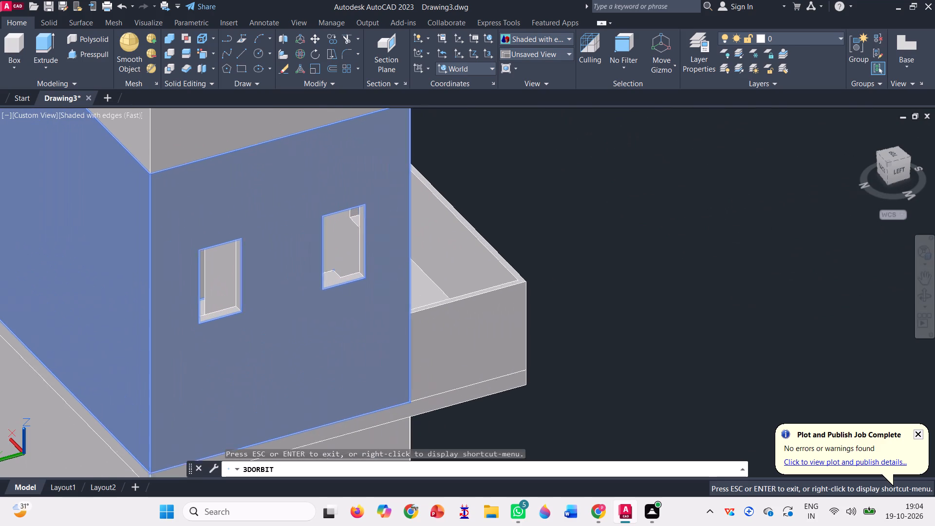
scroll(237, 274, up, 1)
key(Escape)
scroll(237, 275, up, 3)
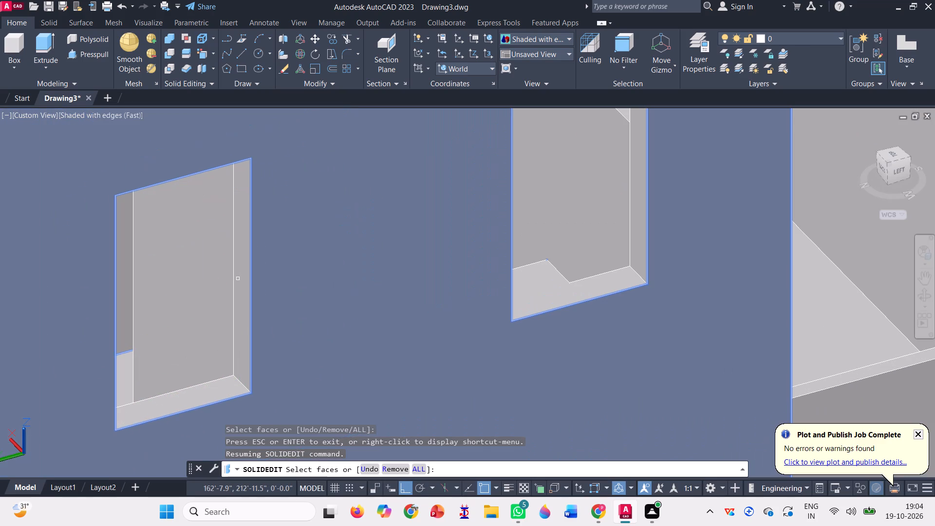
click(241, 282)
click(214, 396)
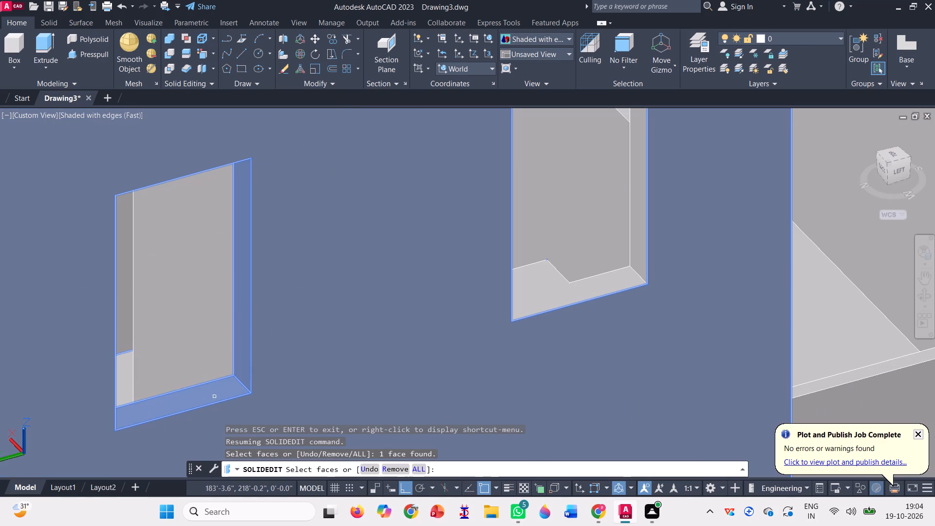
scroll(212, 388, down, 2)
scroll(366, 321, up, 3)
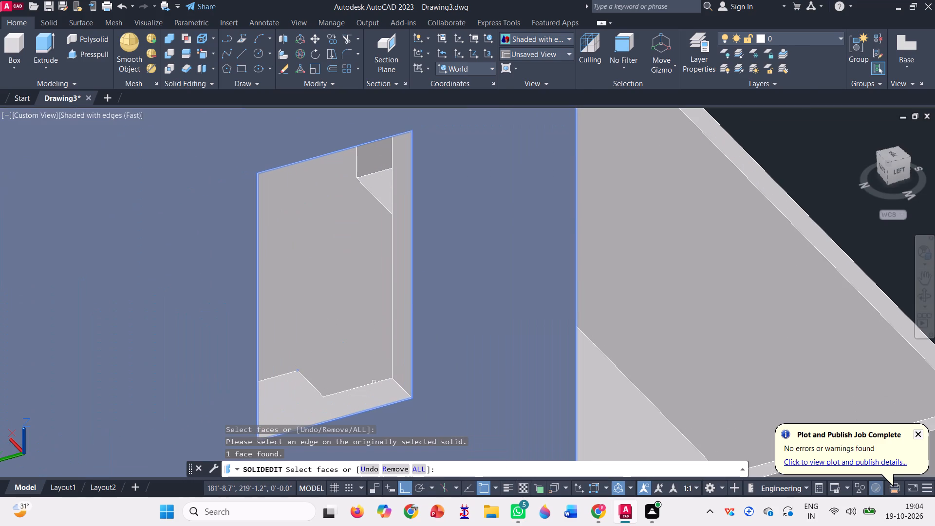
click(404, 373)
click(388, 394)
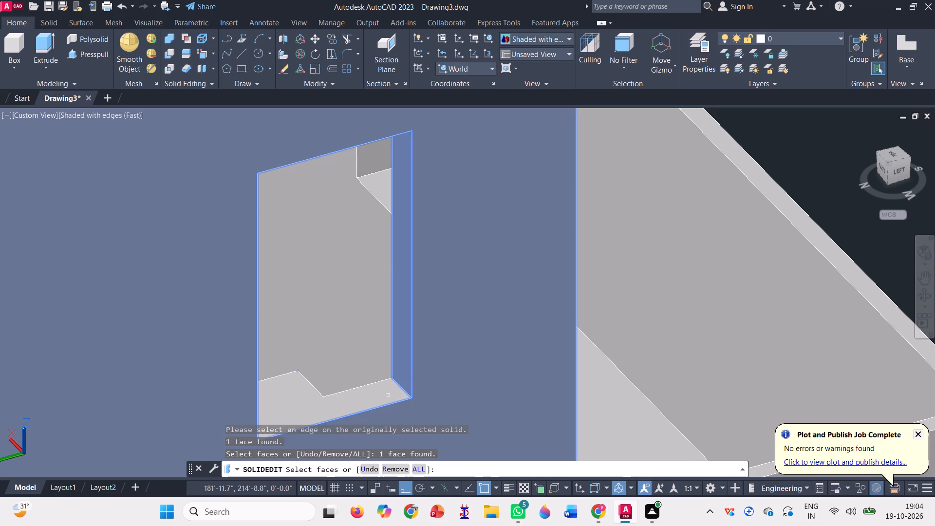
Add the back-side jamb faces of both upper-floor left-wall windows to the face colour selection.
scroll(380, 351, down, 2)
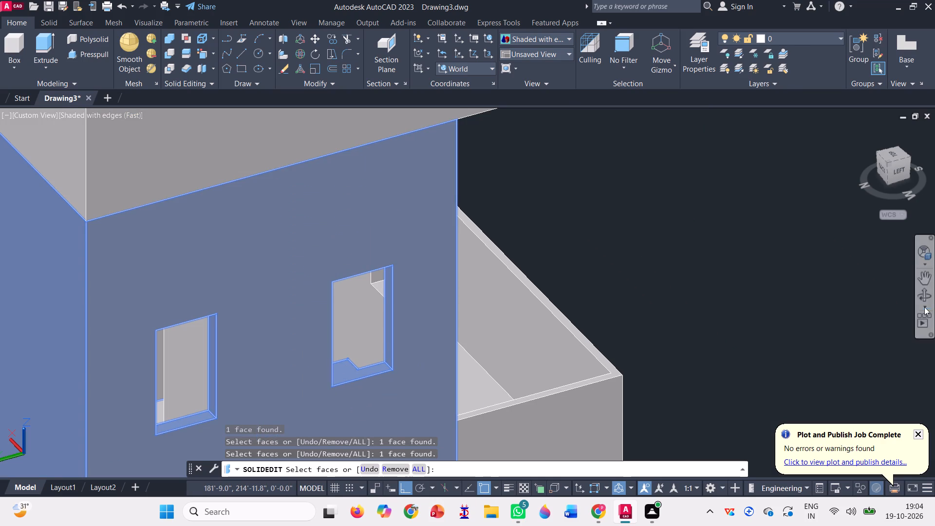
click(927, 292)
drag(776, 359, 719, 371)
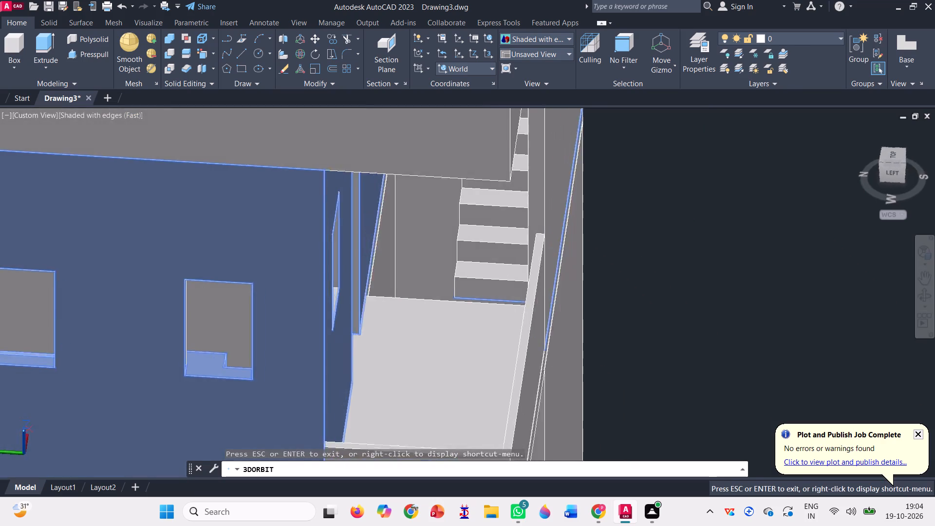
drag(719, 371, 654, 364)
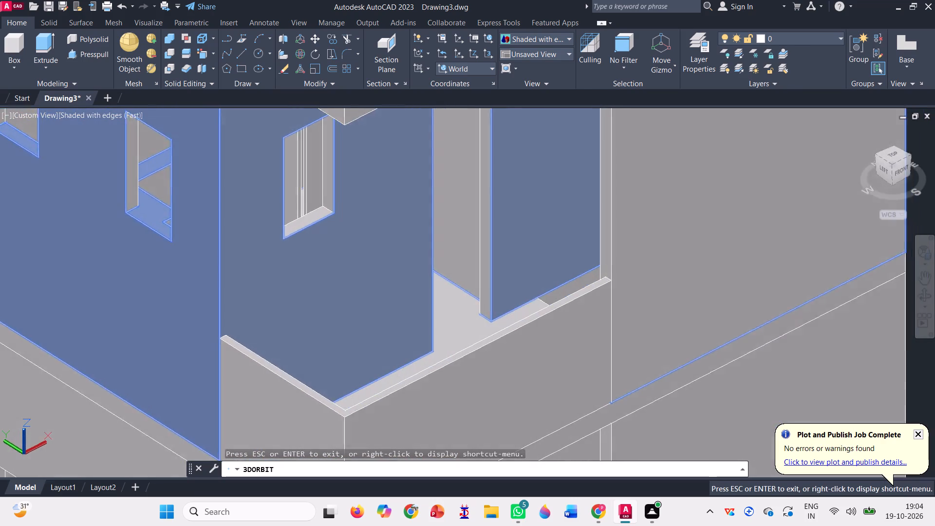
drag(654, 364, 659, 368)
scroll(498, 304, down, 3)
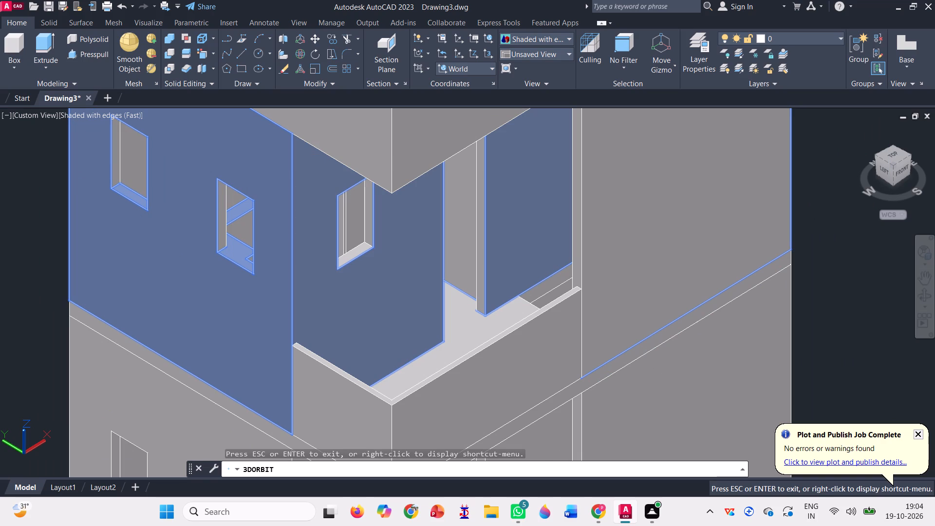
key(Escape)
click(114, 161)
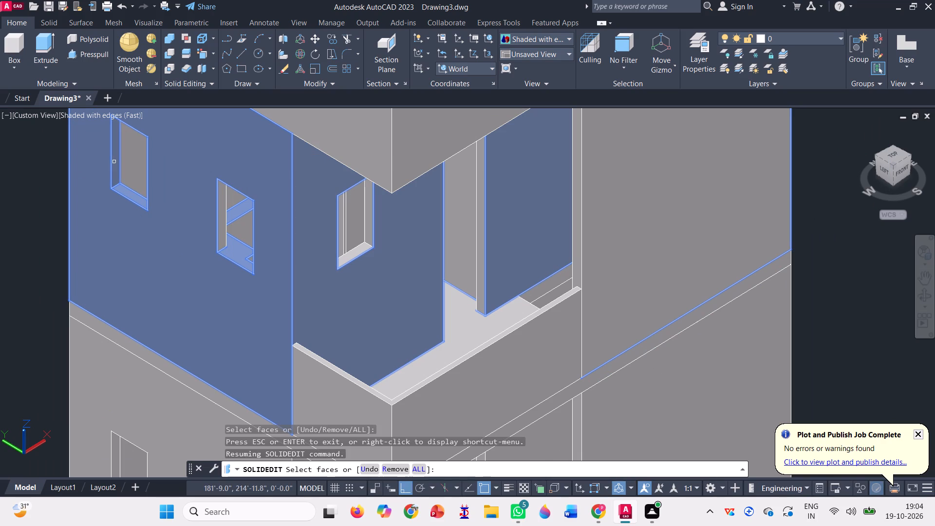
click(222, 230)
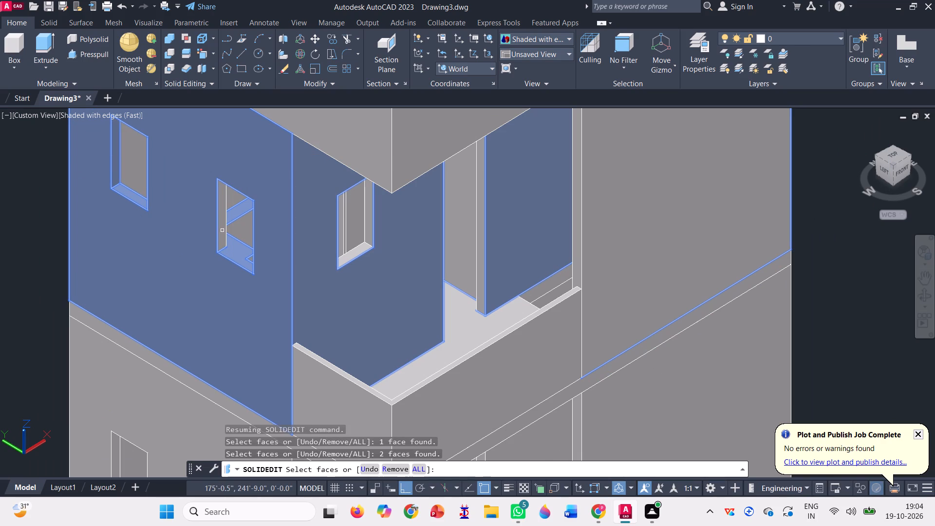
click(219, 229)
Add the sill and both jamb faces of the upper-floor front window above the balcony to the face colour selection.
scroll(347, 196, up, 2)
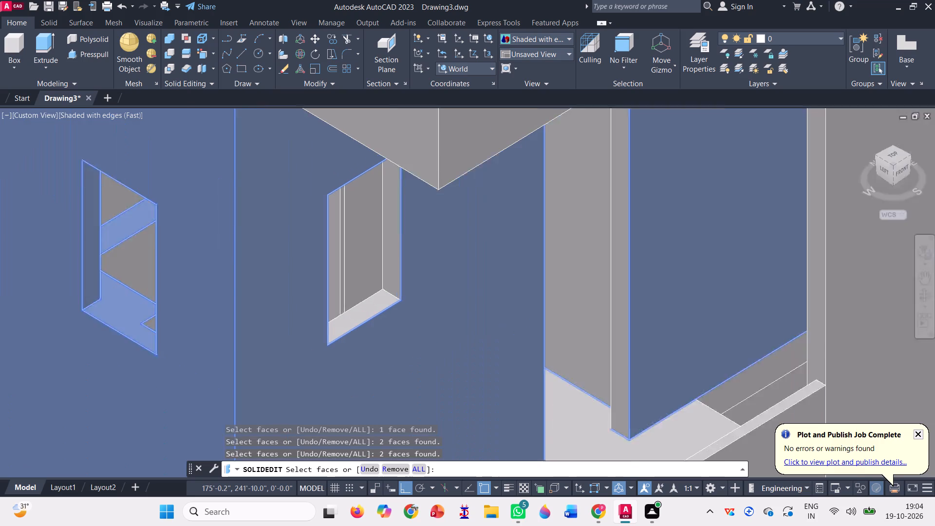
scroll(356, 207, up, 1)
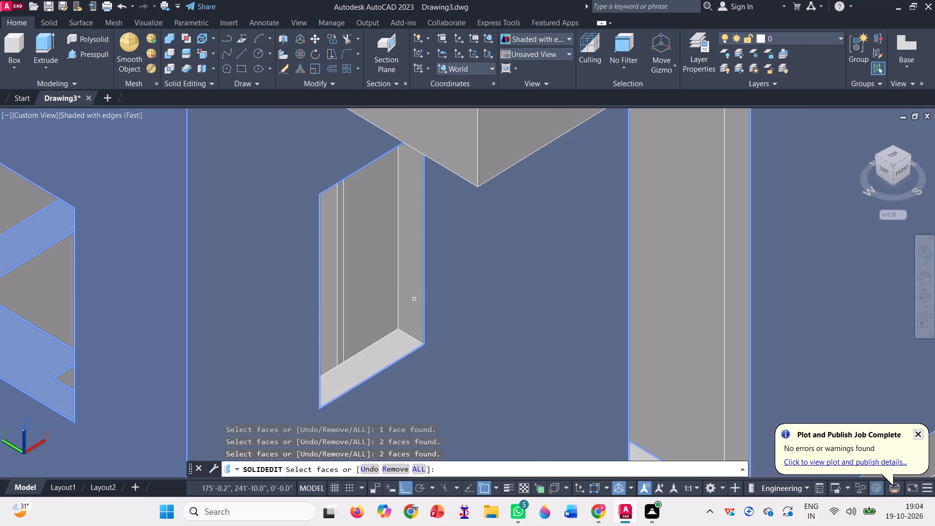
click(414, 299)
click(401, 343)
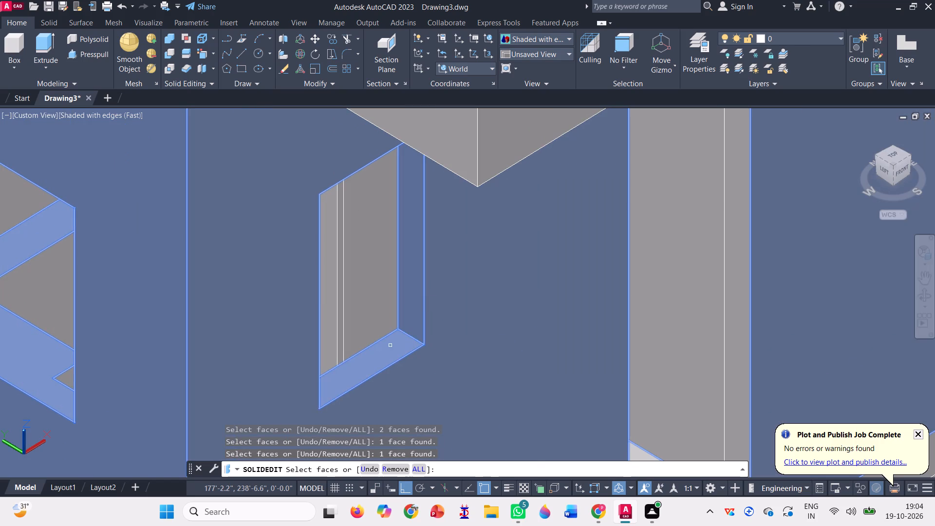
scroll(372, 348, down, 4)
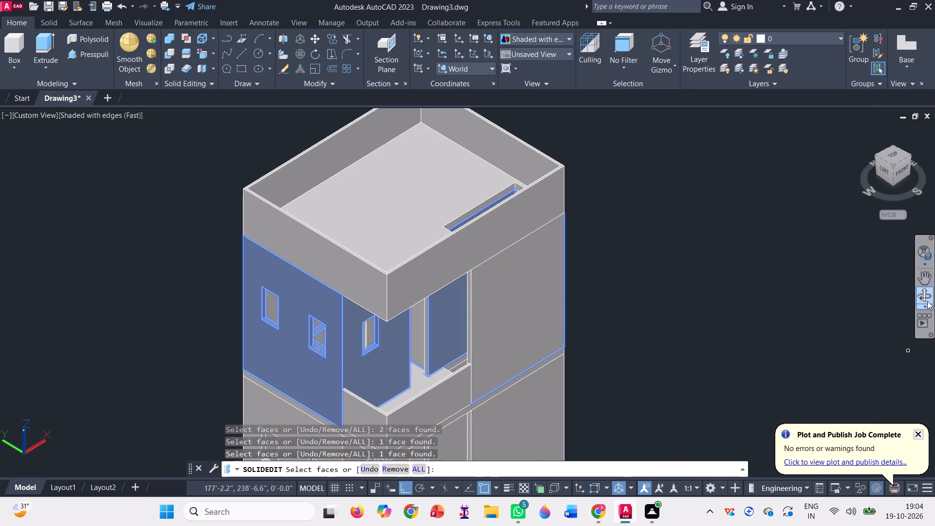
click(922, 293)
drag(644, 371, 547, 384)
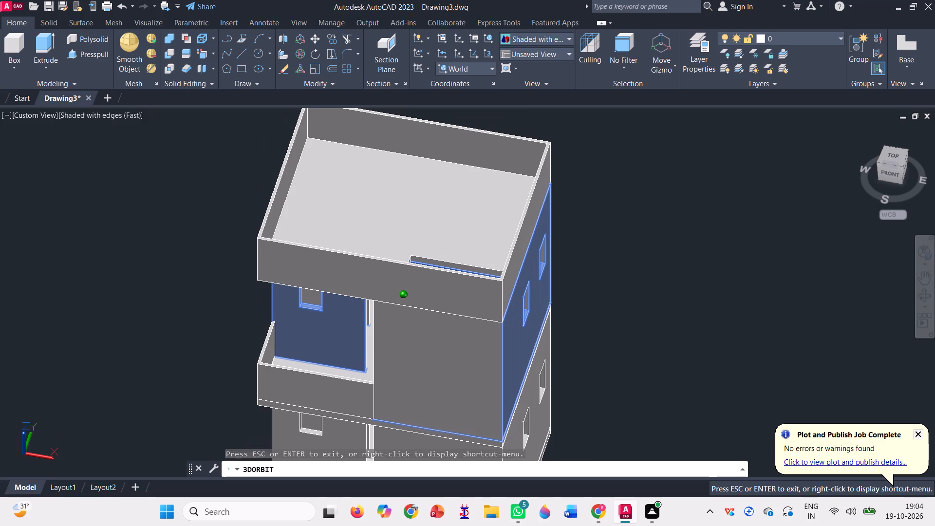
drag(547, 384, 535, 353)
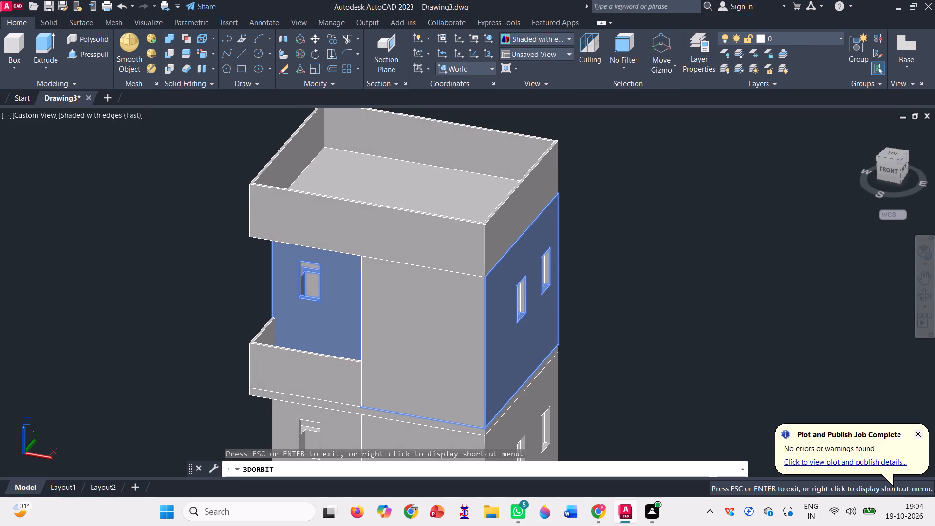
scroll(270, 293, up, 4)
key(Escape)
scroll(329, 269, up, 2)
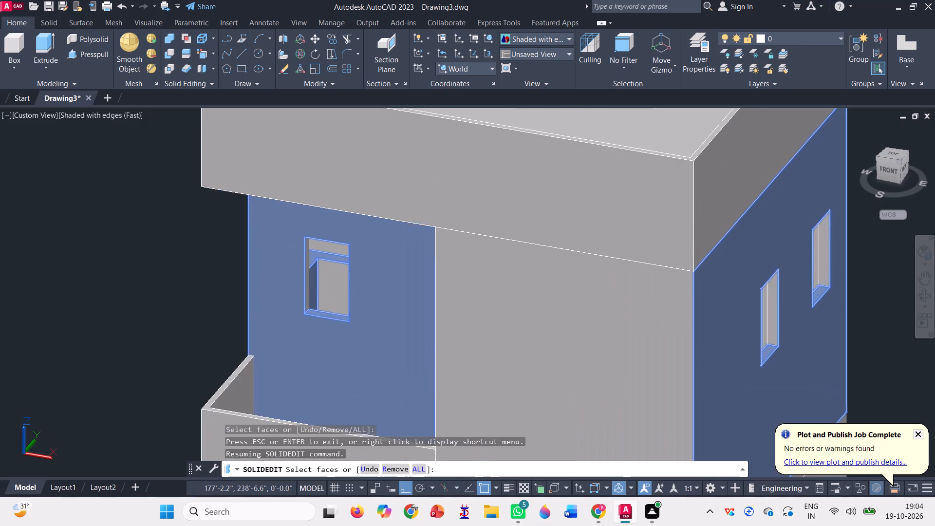
scroll(309, 282, up, 3)
click(278, 290)
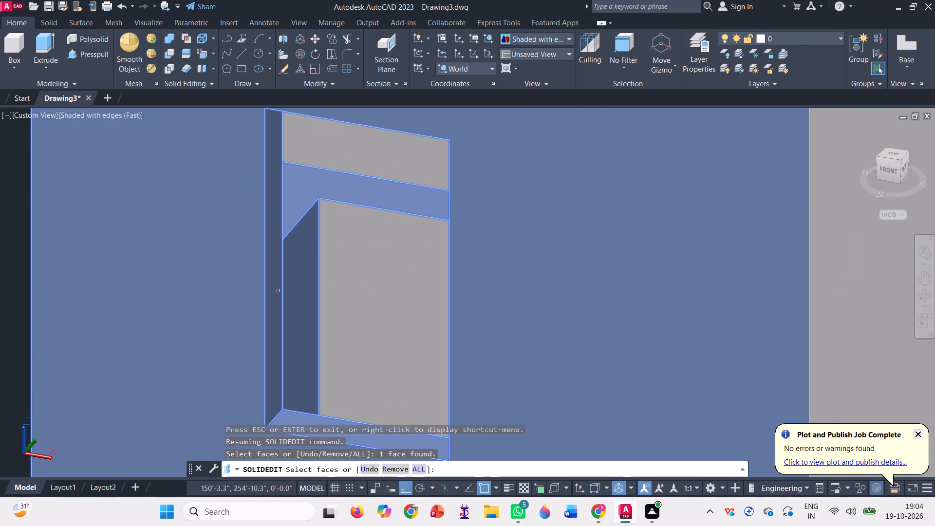
Add the back-side jamb faces of both upper-floor right-wall windows to the face colour selection.
scroll(278, 290, down, 4)
scroll(612, 262, up, 3)
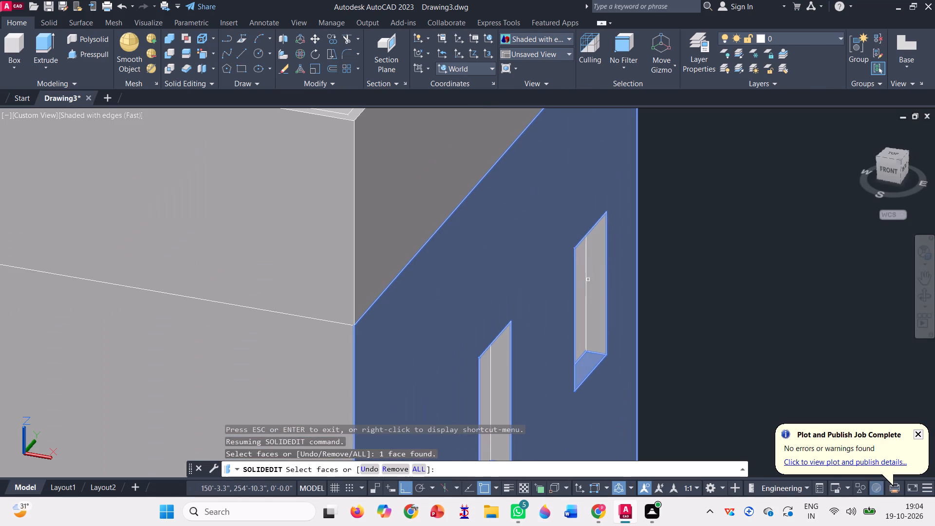
click(598, 294)
scroll(587, 249, down, 1)
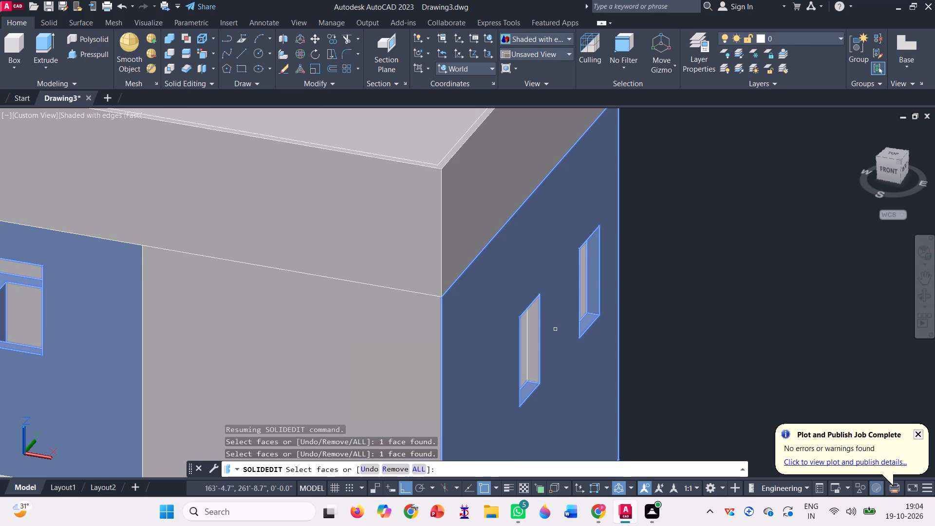
click(536, 342)
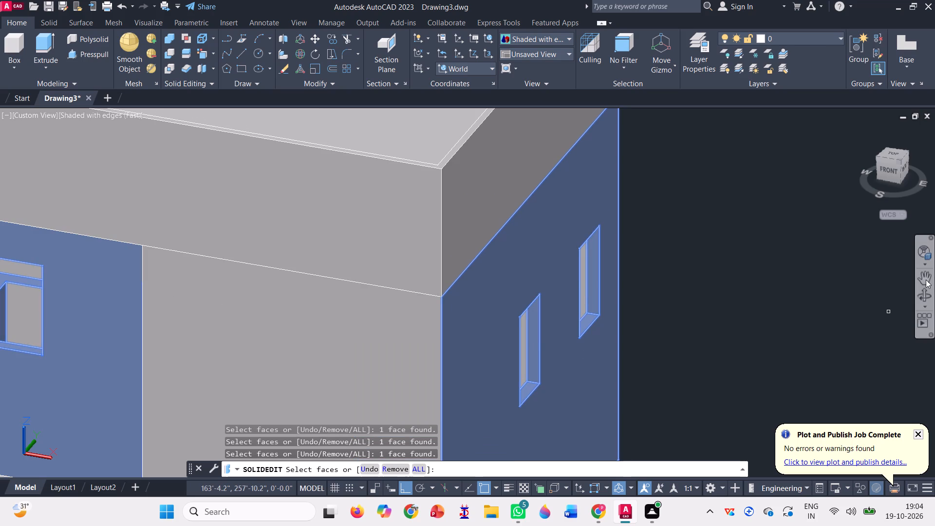
Select the front-side jamb faces of both upper-floor right-wall windows for the face colouring.
click(922, 294)
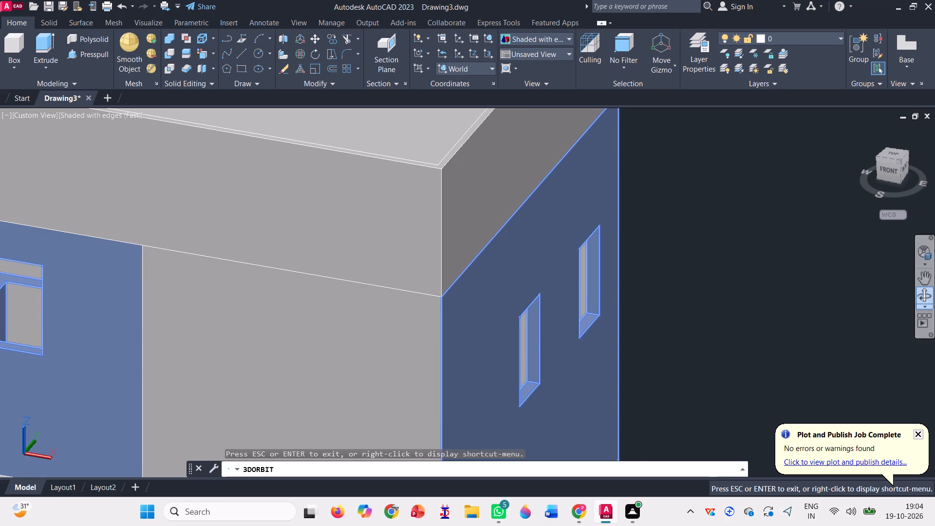
drag(705, 373, 513, 338)
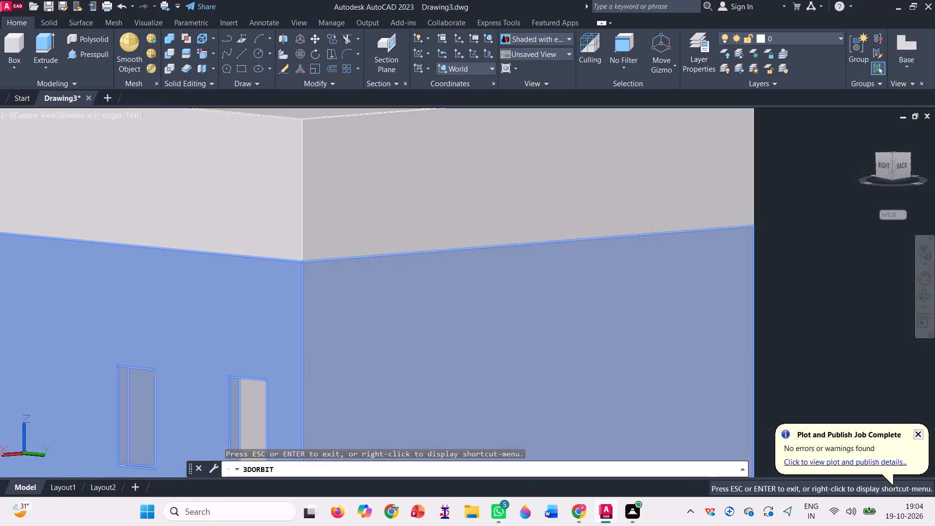
scroll(208, 315, down, 3)
key(Escape)
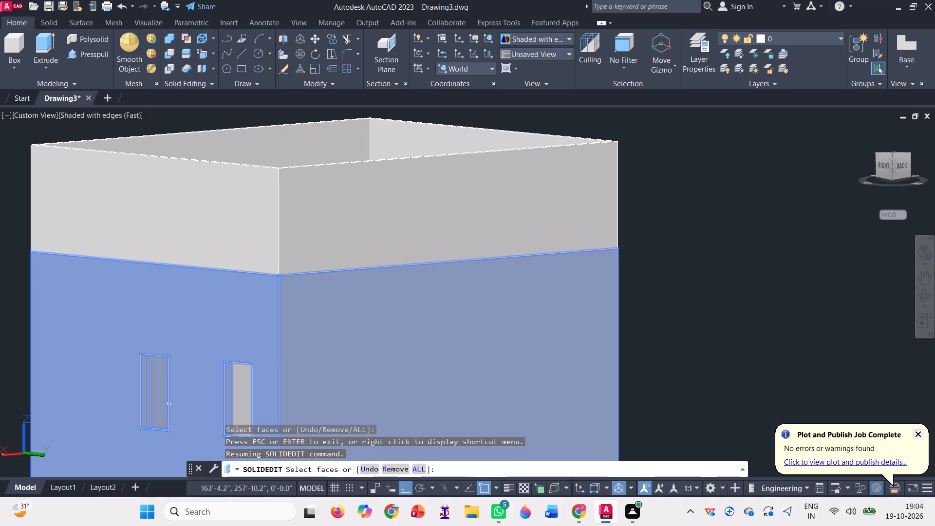
scroll(125, 429, up, 2)
scroll(172, 353, up, 2)
click(156, 367)
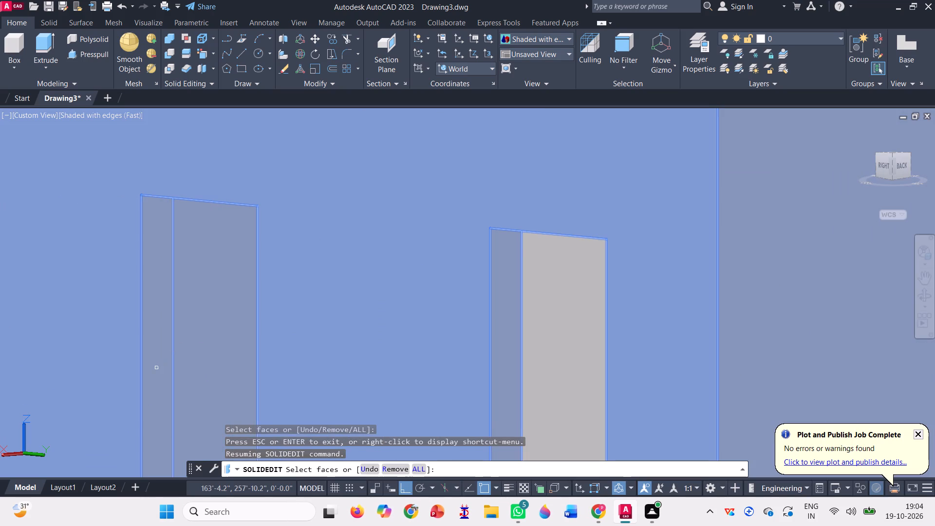
scroll(208, 212, down, 4)
scroll(234, 232, up, 2)
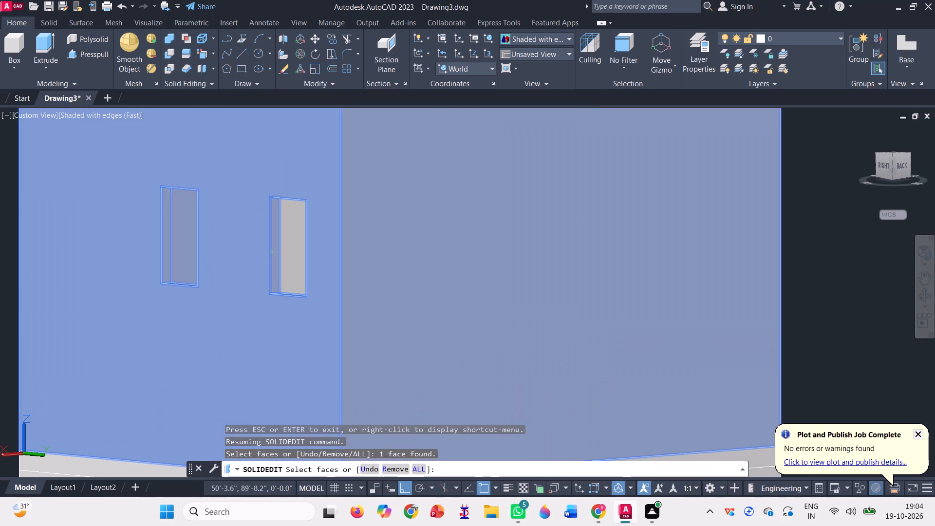
scroll(273, 252, up, 3)
click(270, 255)
Finish the face selection and colour the upper-floor wall and window reveal faces DIC 315 from the DIC COLOR GUIDE(R) colour book.
scroll(307, 306, down, 3)
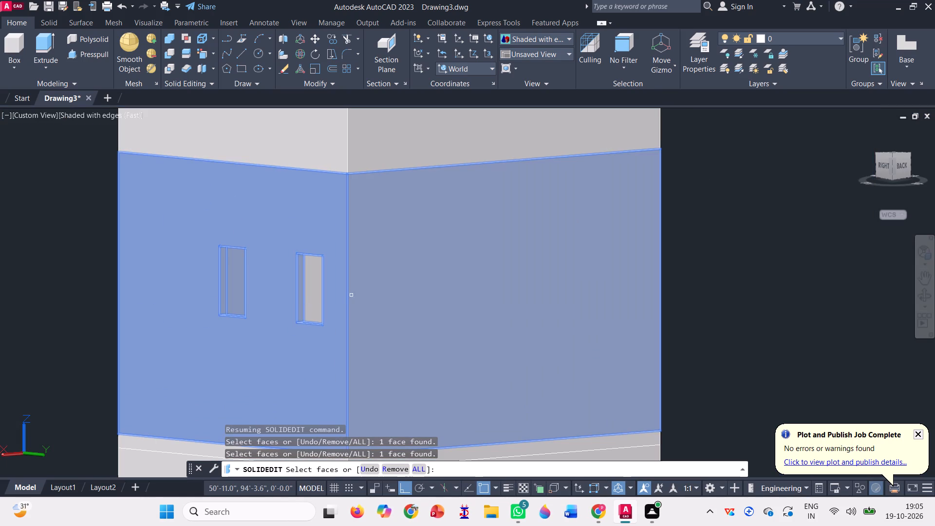
key(space)
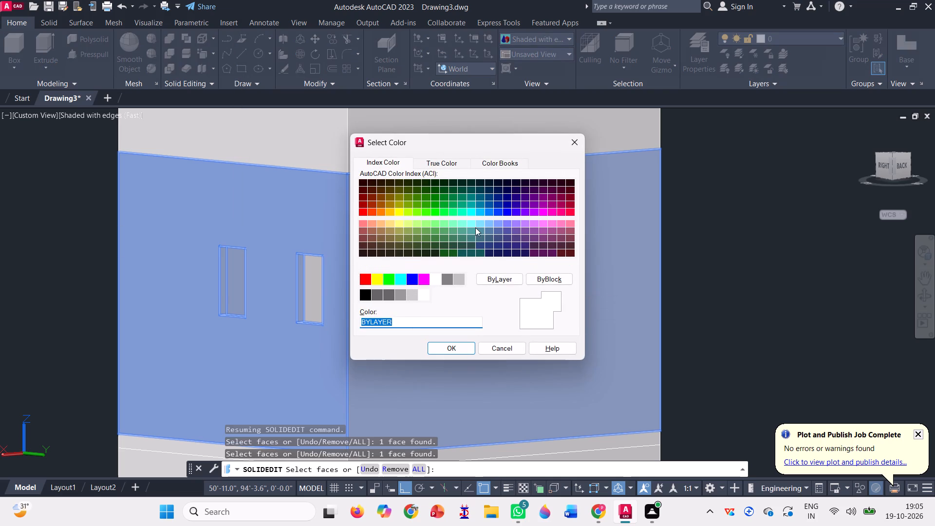
click(502, 164)
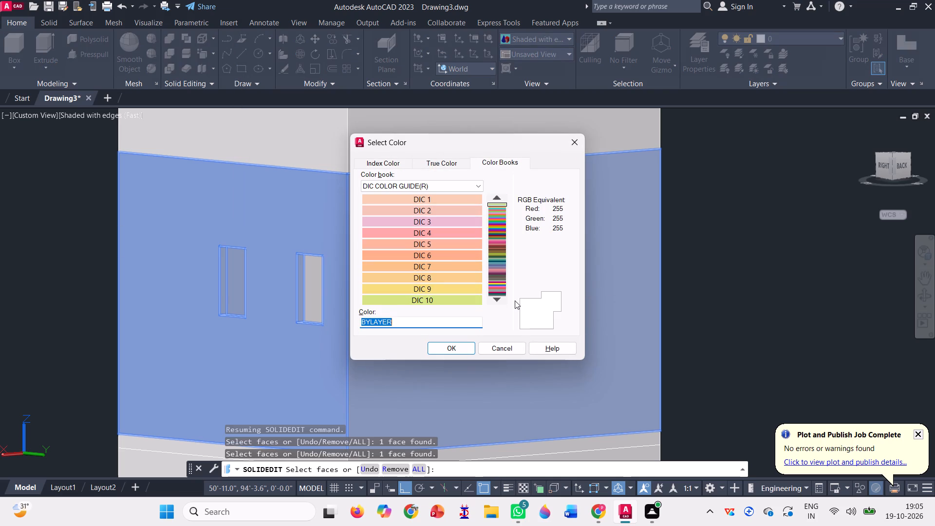
click(505, 303)
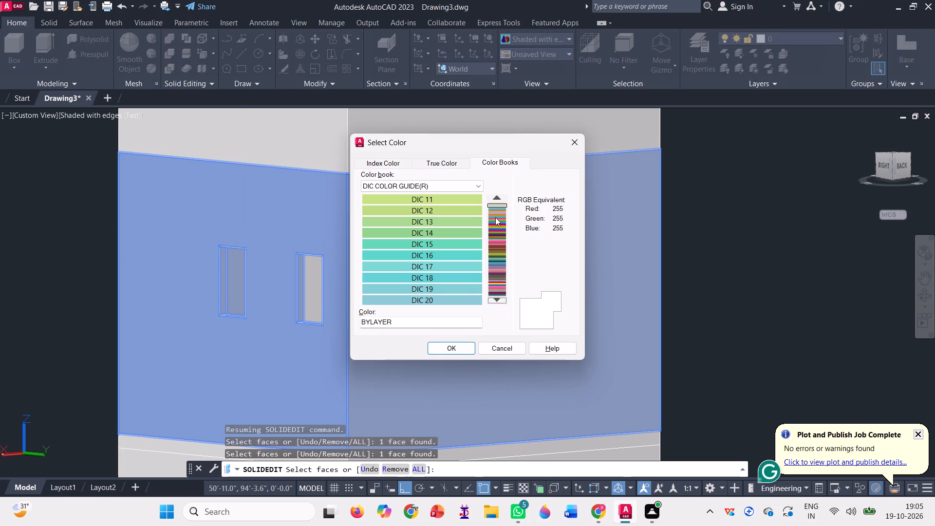
click(504, 198)
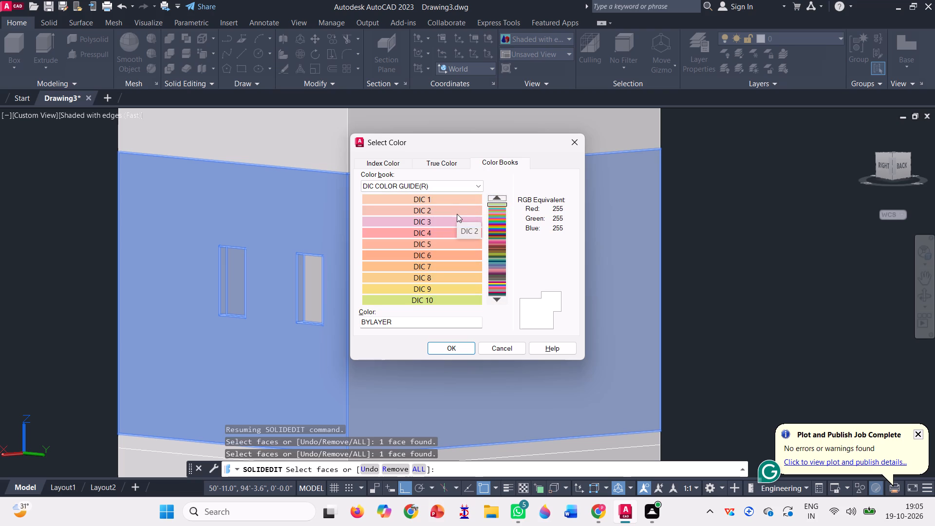
click(501, 297)
click(501, 297)
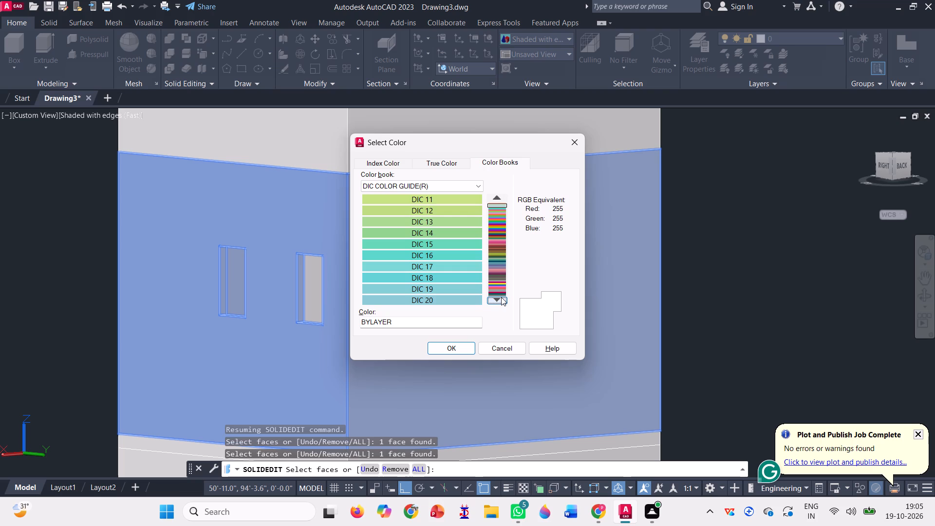
click(501, 297)
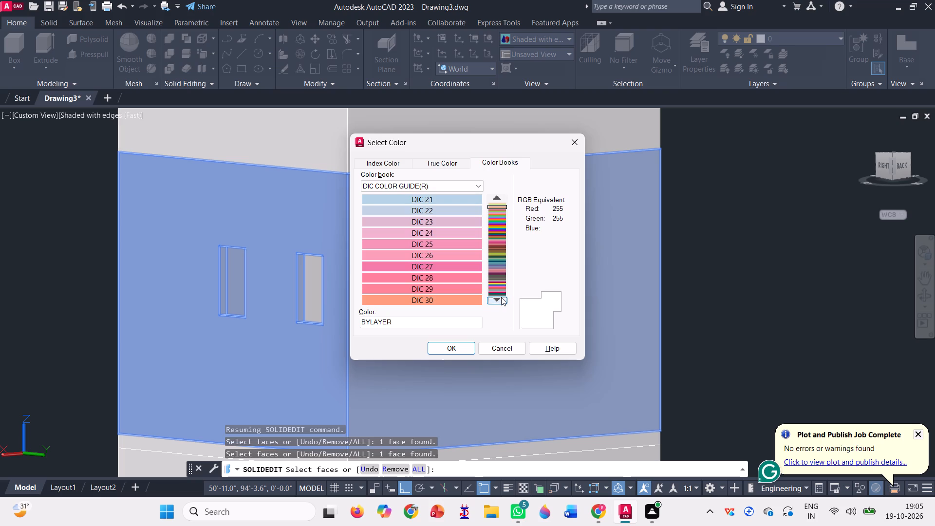
click(501, 297)
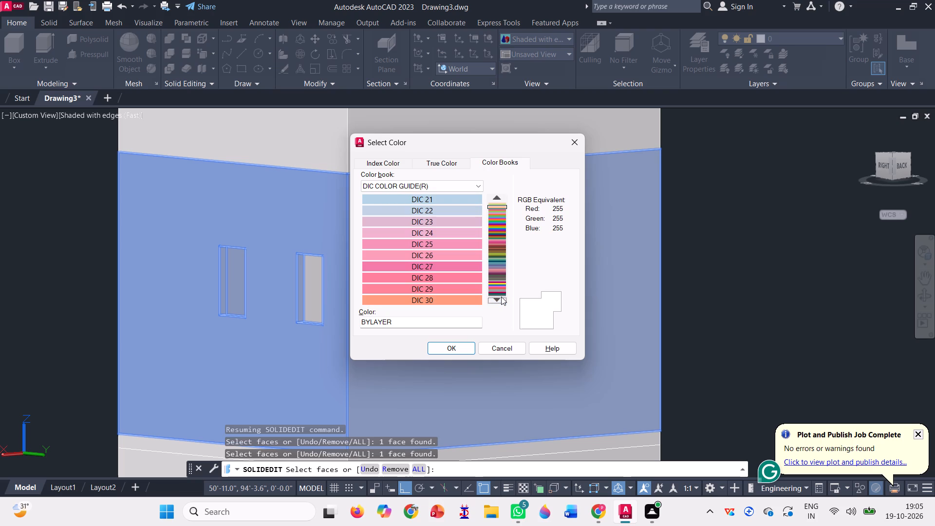
click(501, 297)
click(501, 297)
click(501, 297)
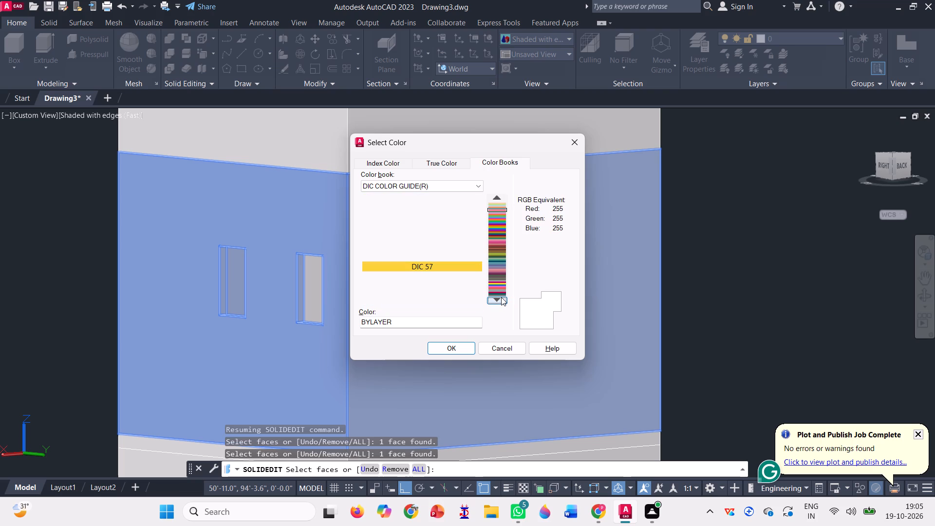
click(501, 297)
click(501, 297)
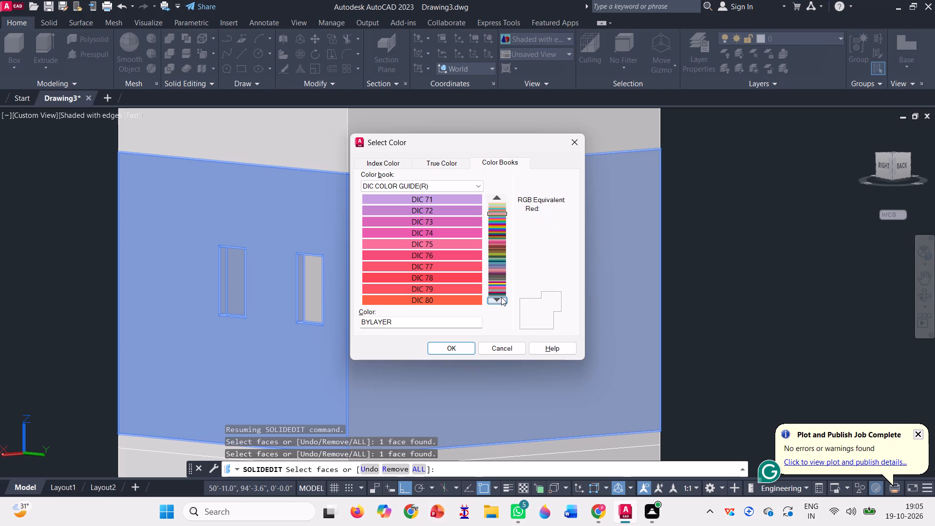
click(501, 297)
click(501, 297)
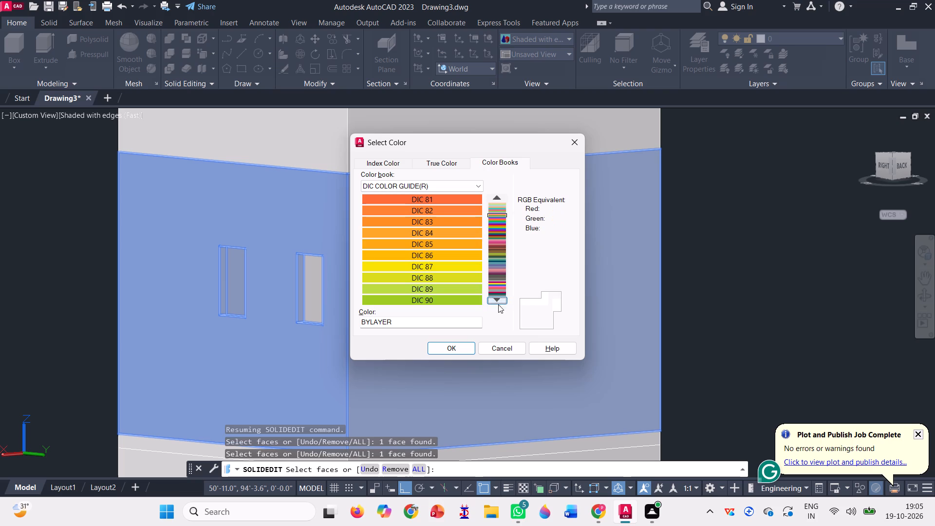
click(497, 305)
click(499, 298)
click(499, 298)
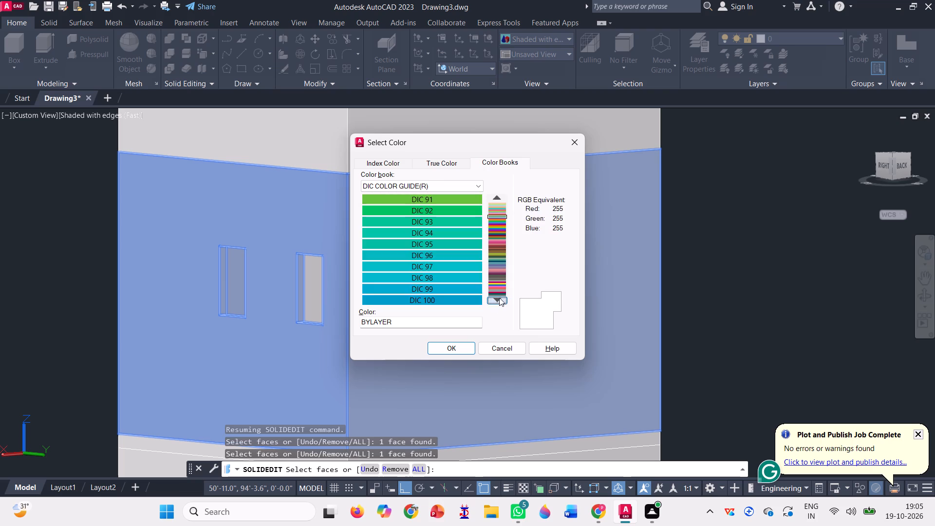
click(501, 299)
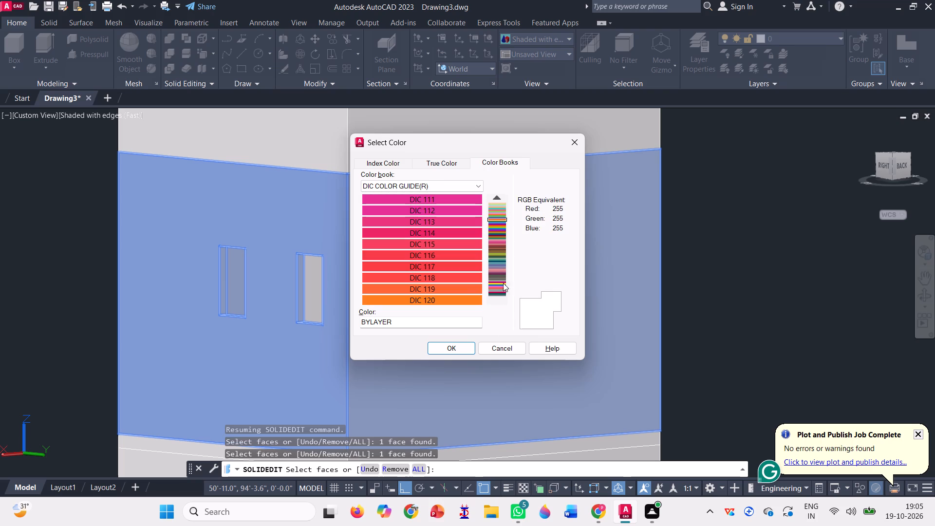
click(492, 298)
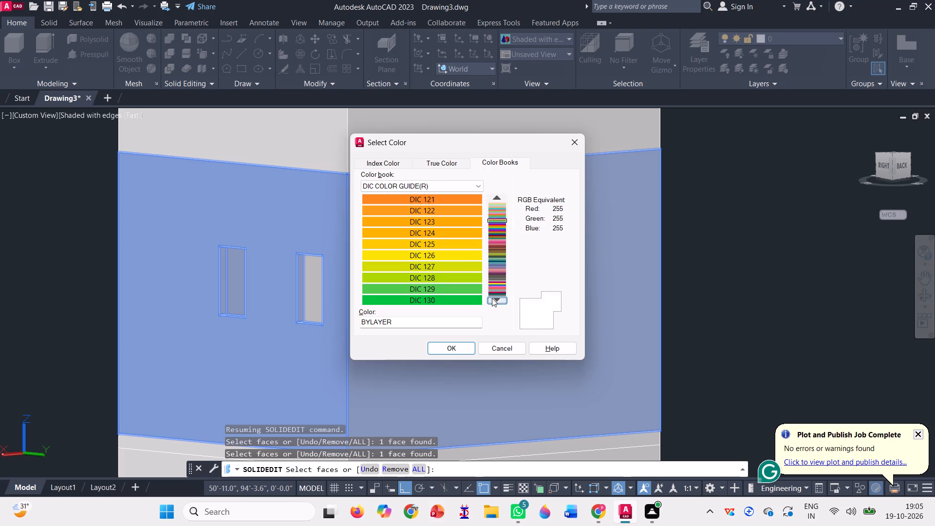
click(492, 298)
click(492, 298)
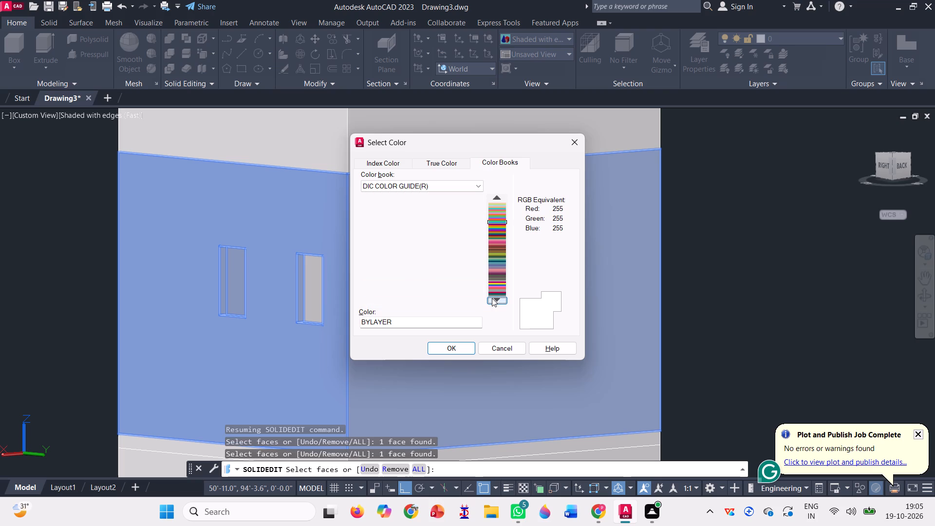
click(492, 298)
click(492, 298)
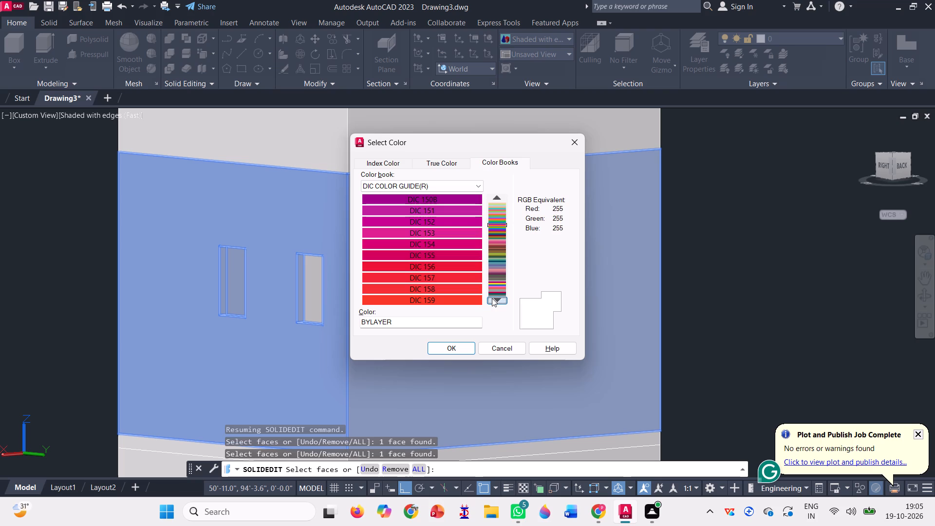
click(492, 298)
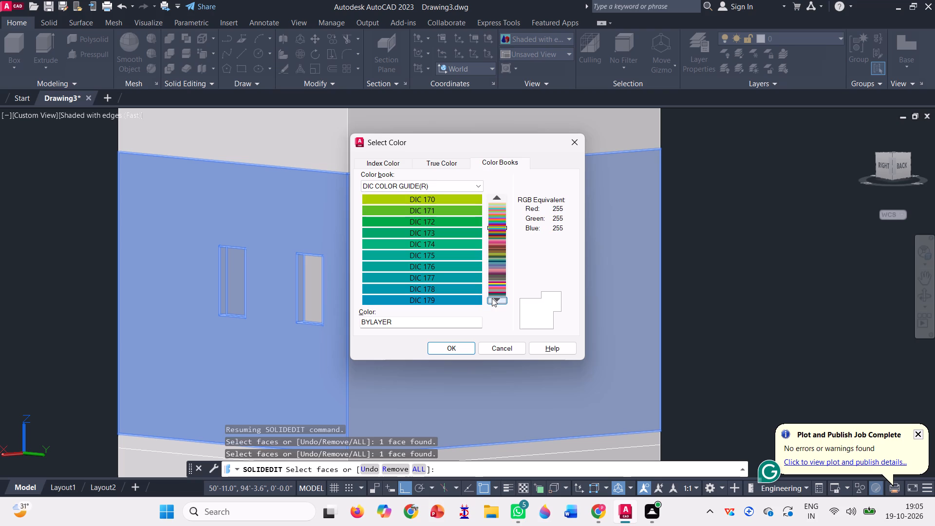
click(492, 298)
click(492, 298)
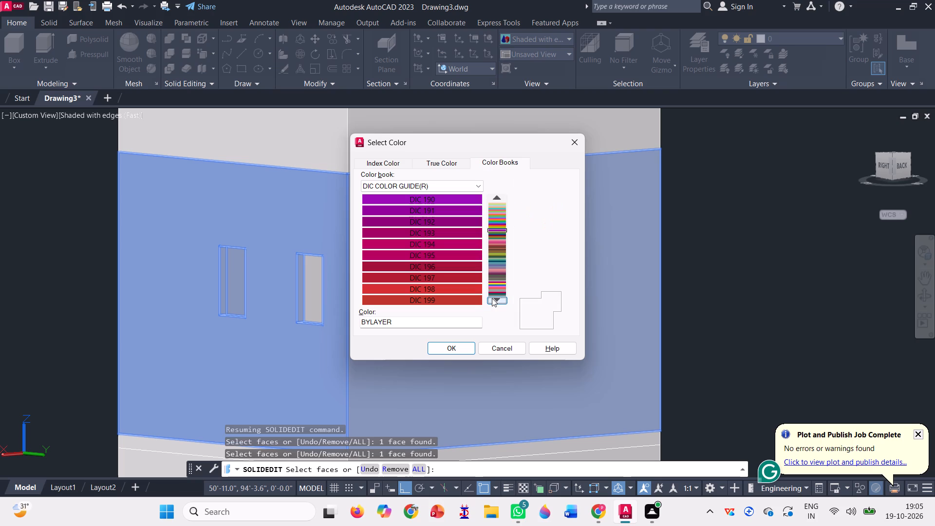
click(492, 298)
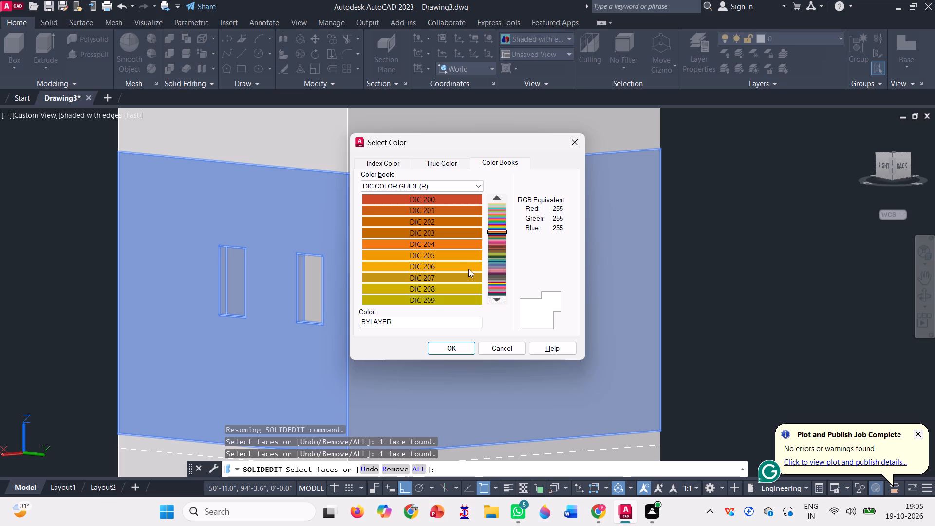
click(492, 297)
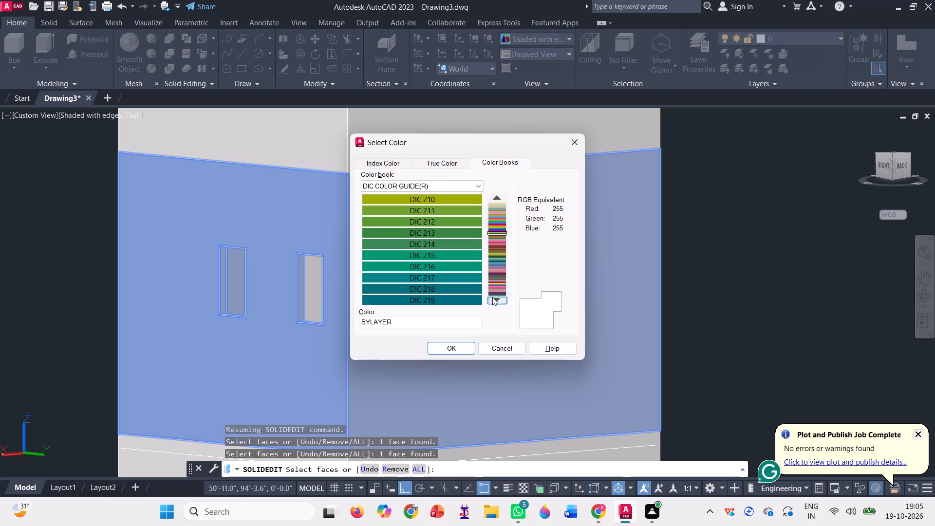
click(492, 297)
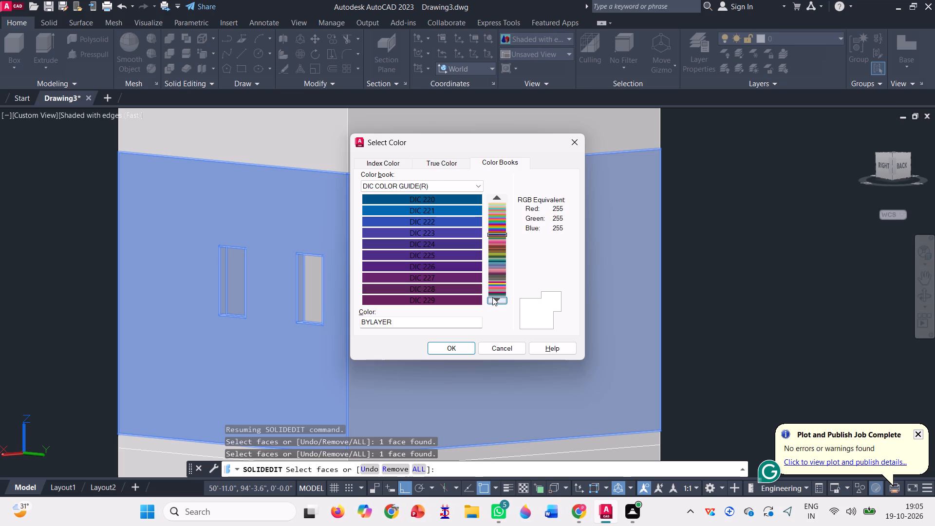
click(492, 297)
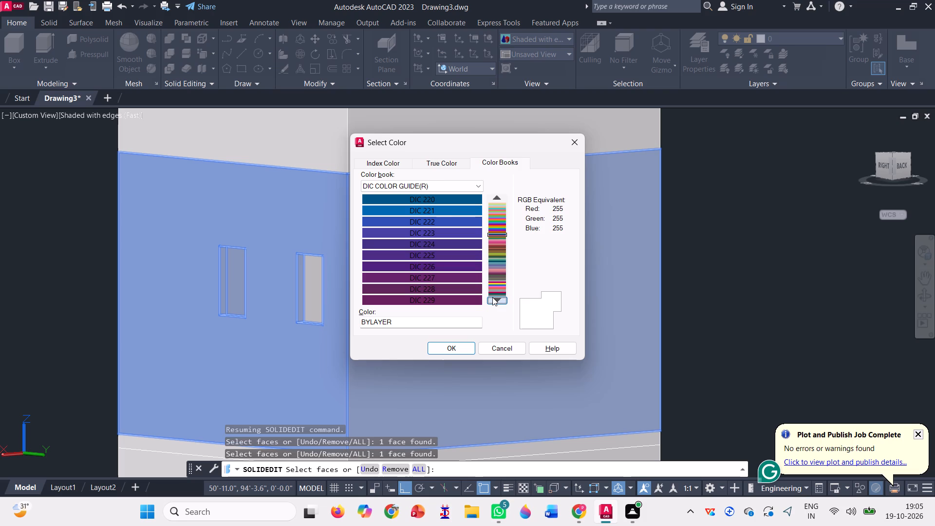
click(492, 297)
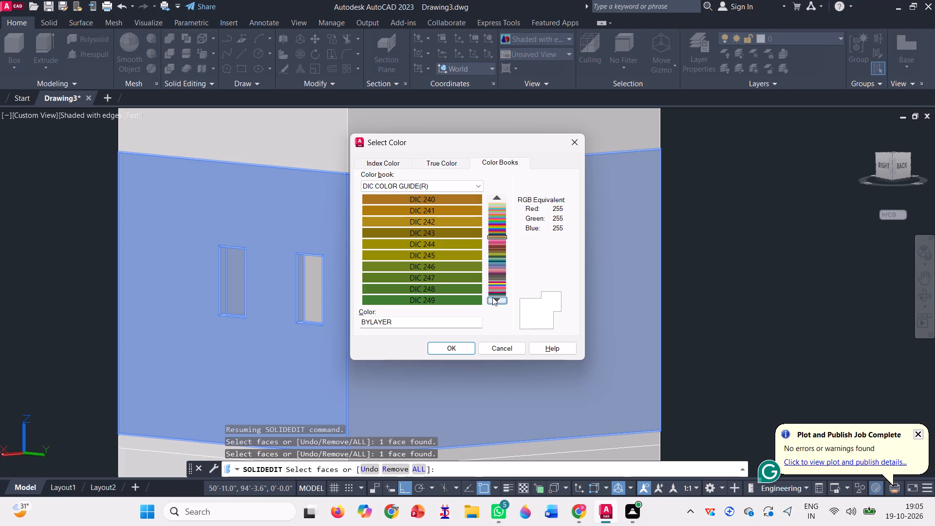
click(492, 297)
click(492, 297)
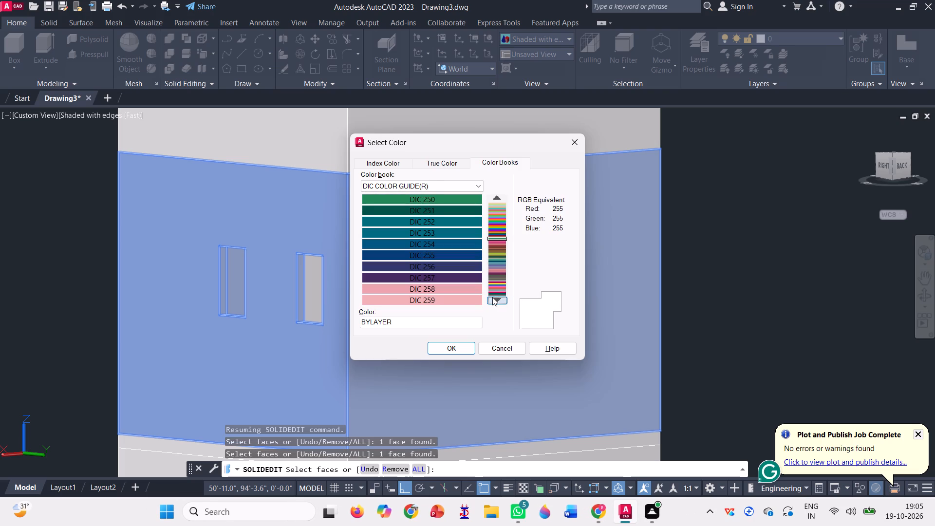
click(492, 298)
click(493, 298)
click(493, 298)
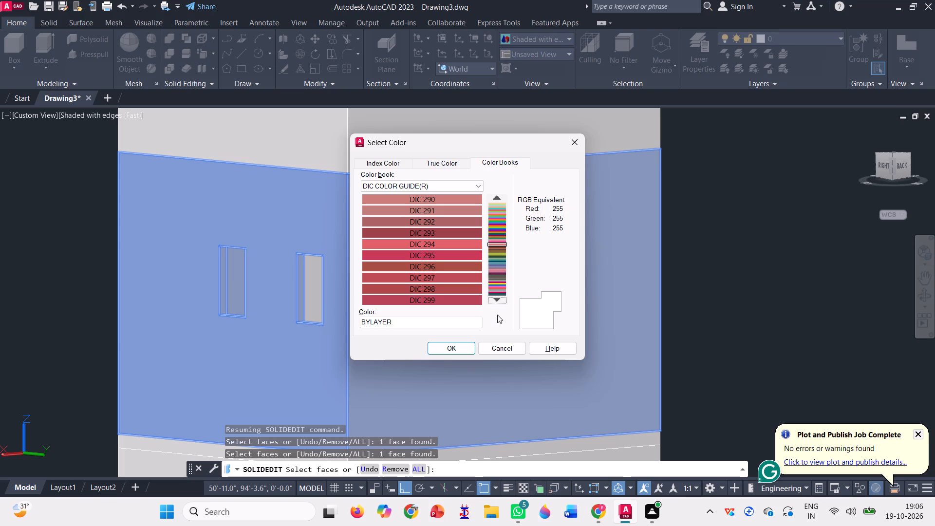
click(499, 303)
click(499, 303)
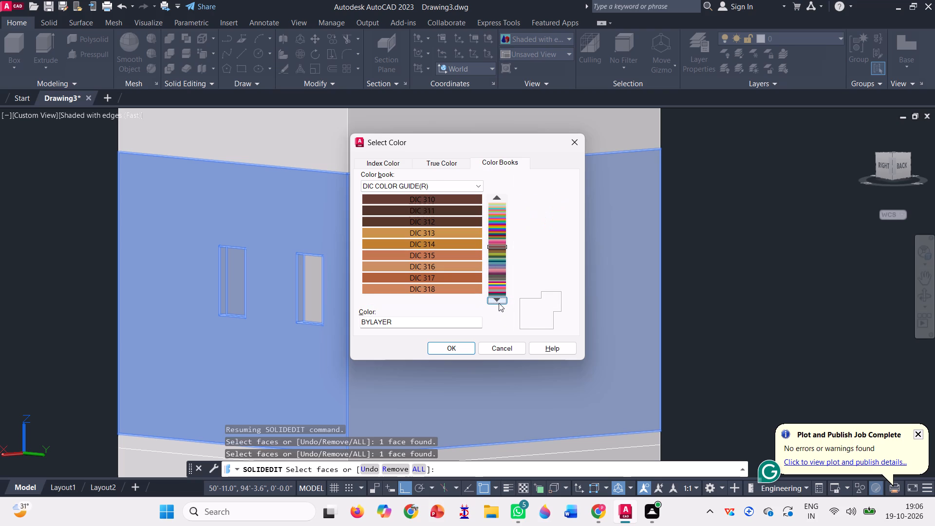
click(499, 303)
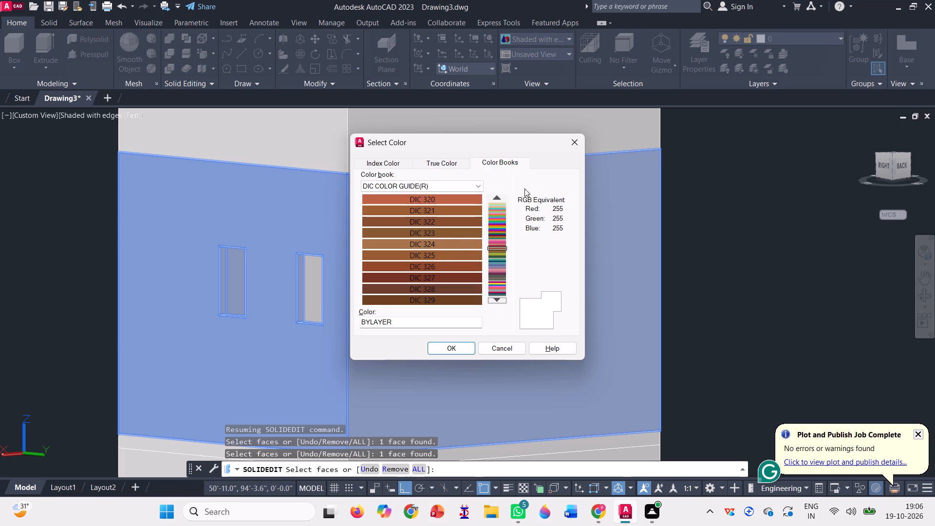
click(505, 198)
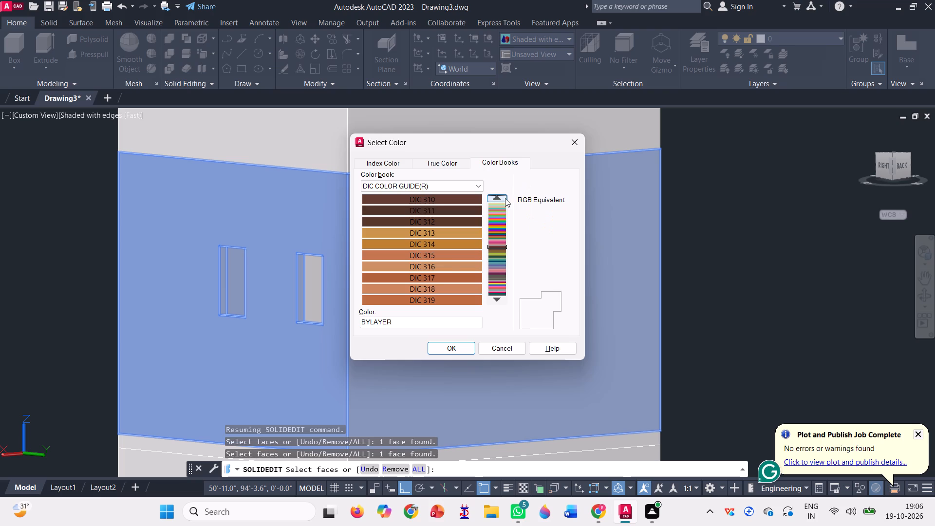
click(448, 254)
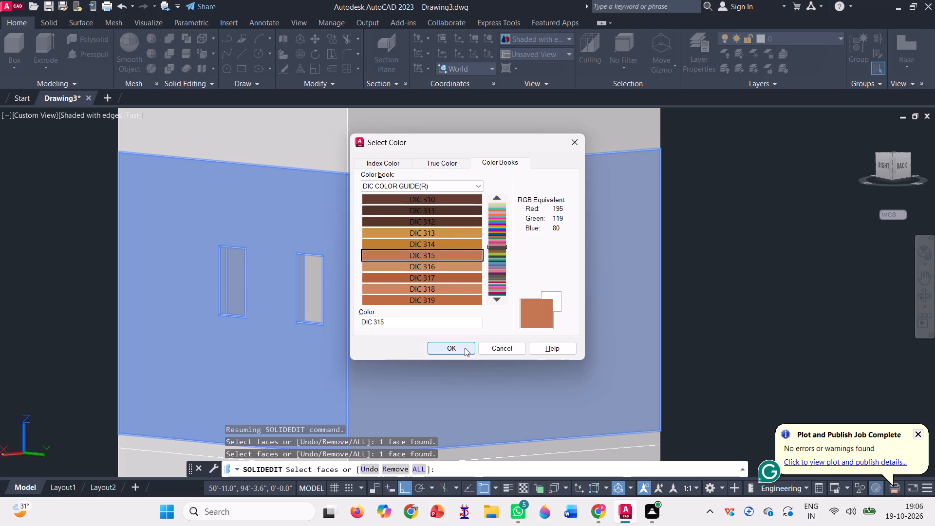
click(465, 348)
Examine the house's exterior from the back round to the front, checking the upper-floor colouring and the ground-floor front.
scroll(504, 295, down, 2)
click(925, 288)
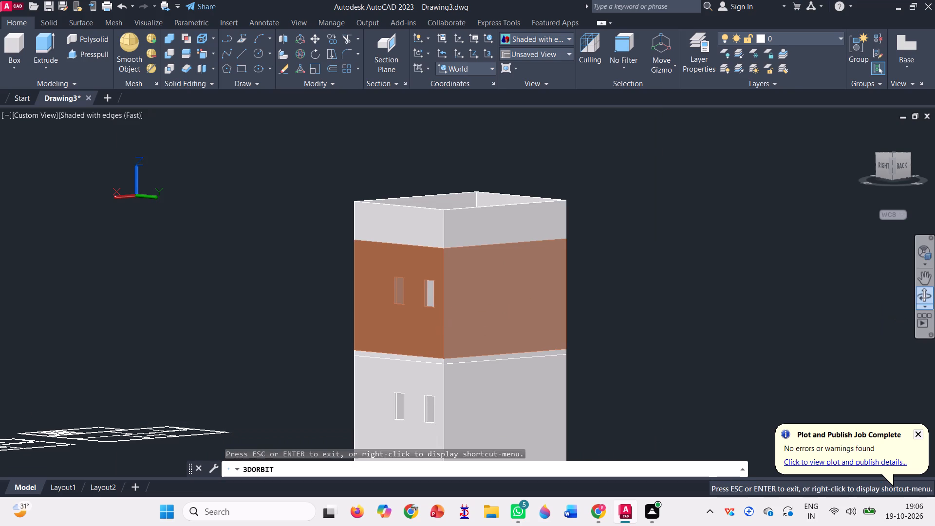
drag(672, 363, 872, 345)
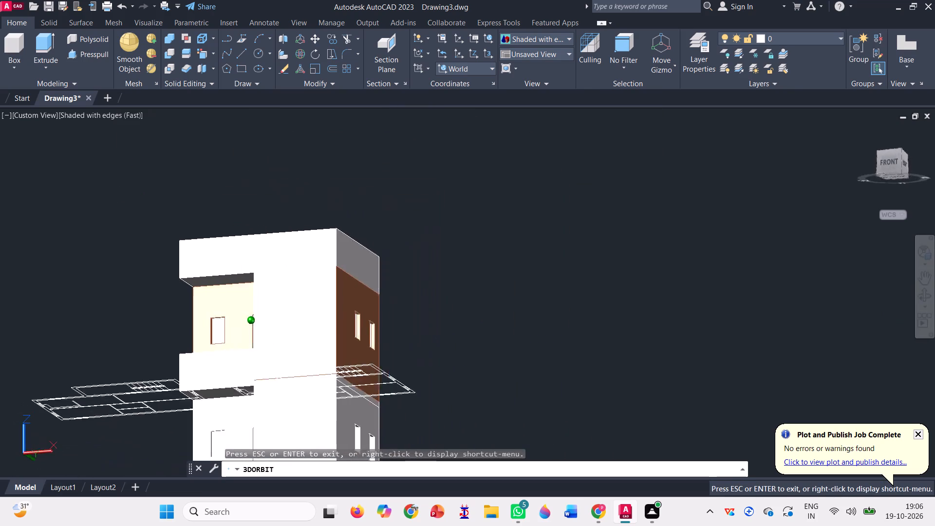
drag(872, 345, 893, 385)
scroll(442, 336, down, 3)
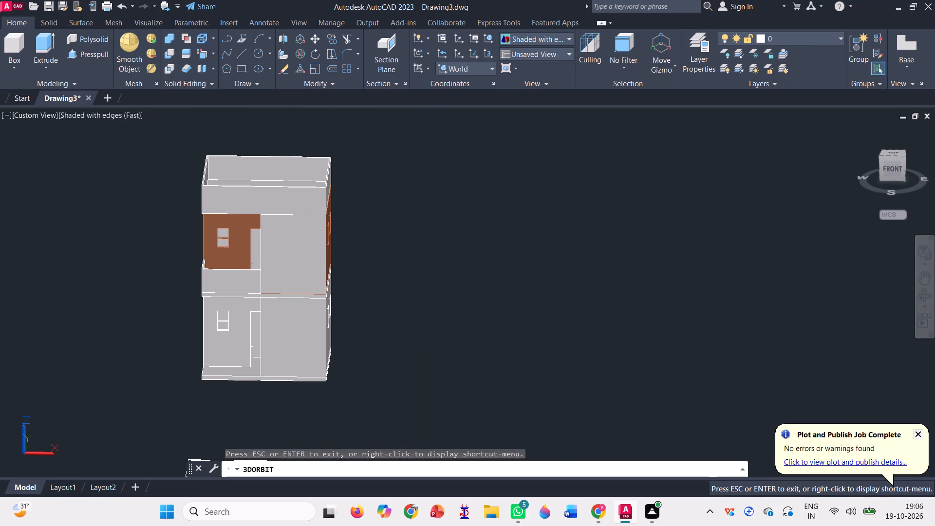
drag(200, 353, 234, 361)
scroll(486, 296, down, 3)
scroll(312, 356, up, 1)
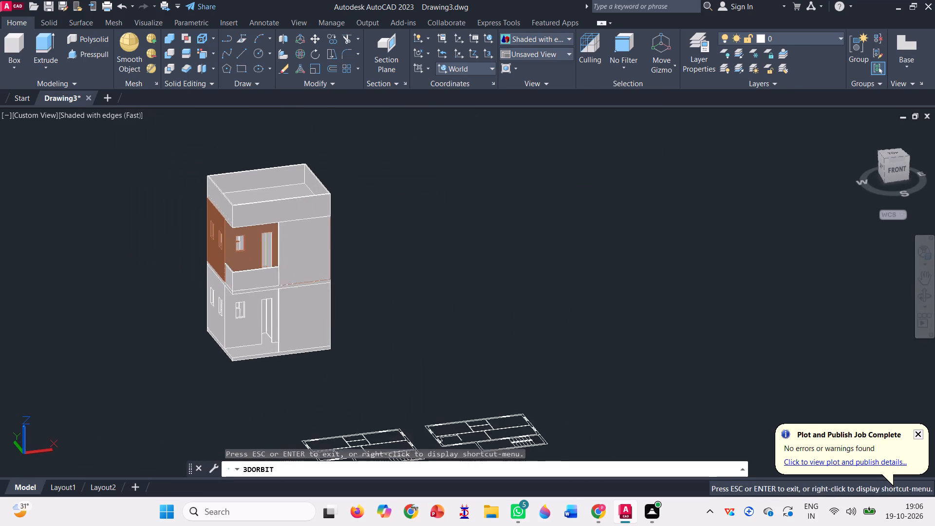
scroll(312, 356, up, 2)
key(Escape)
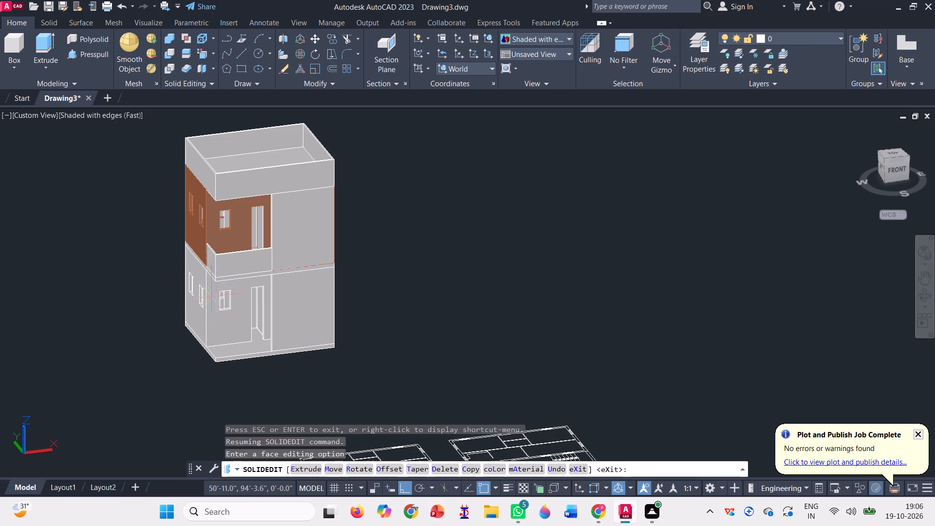
scroll(228, 331, up, 2)
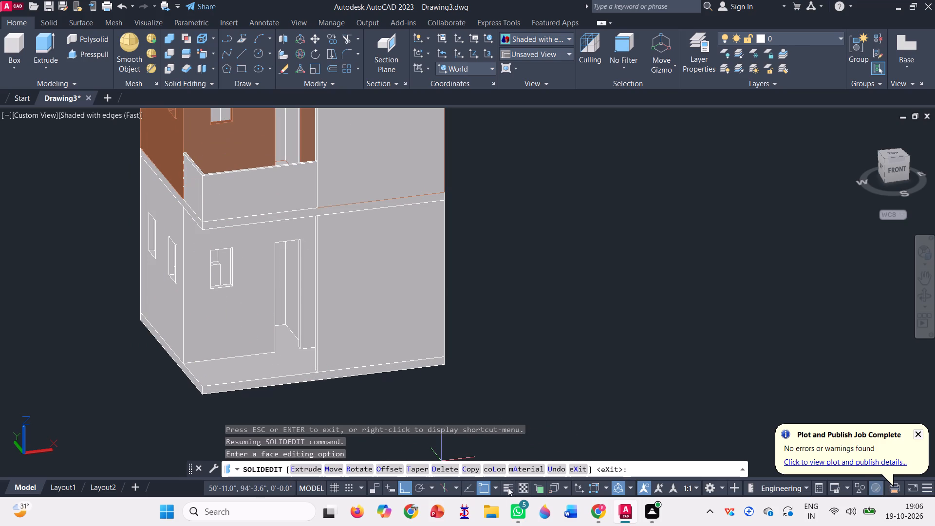
Start colouring solid faces and select the ground-floor front wall face with the door and the left wall face.
click(492, 467)
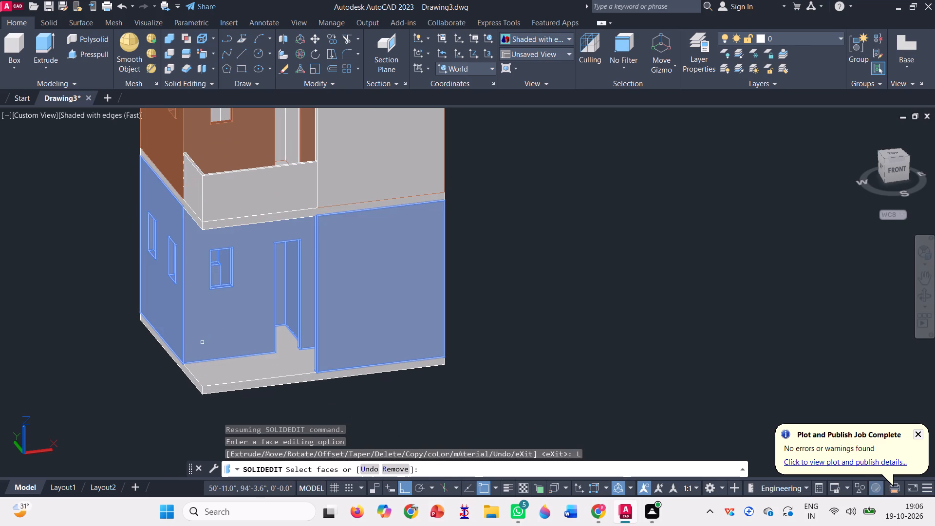
click(199, 345)
click(169, 320)
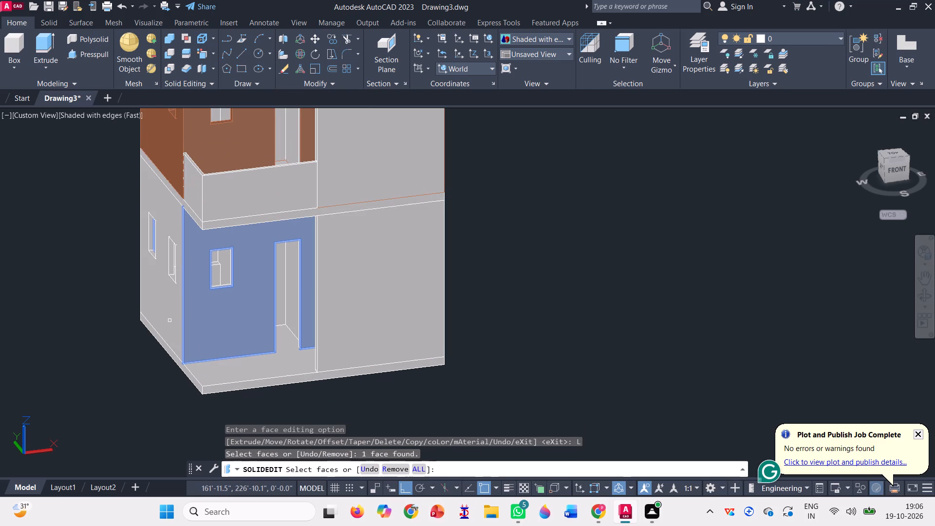
scroll(169, 320, up, 2)
click(188, 344)
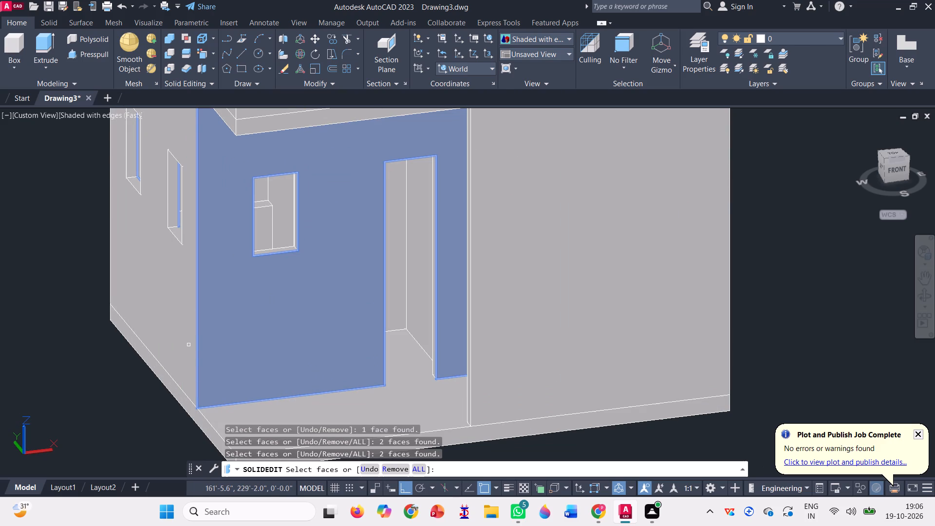
scroll(206, 177, up, 3)
scroll(162, 193, up, 1)
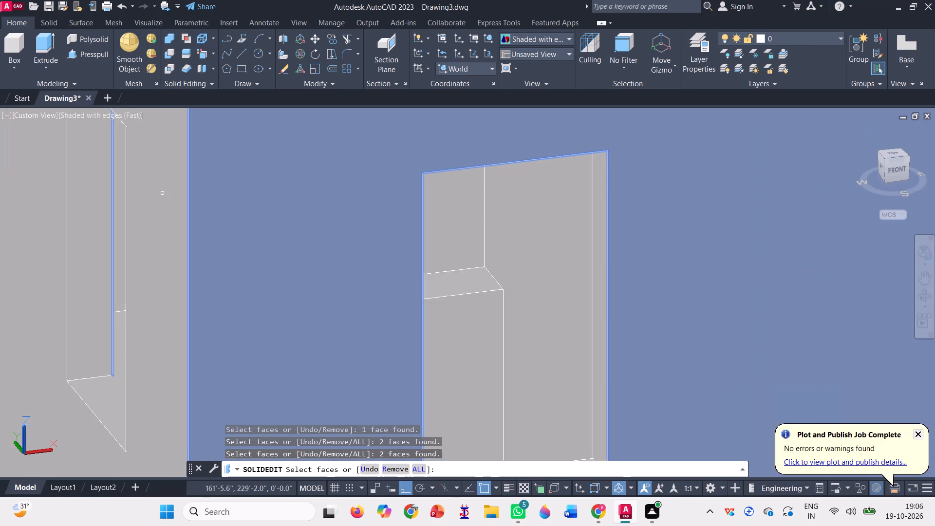
scroll(162, 193, up, 1)
scroll(132, 236, down, 4)
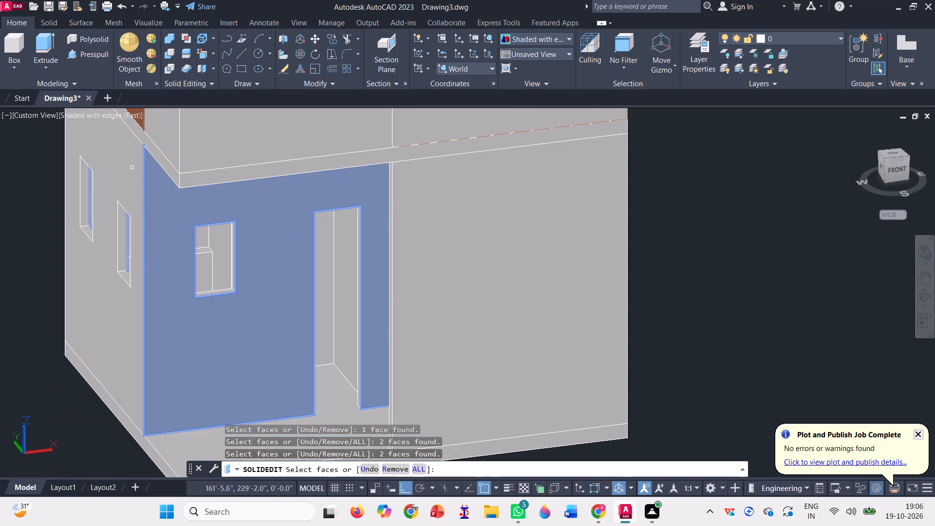
click(132, 167)
scroll(227, 250, down, 1)
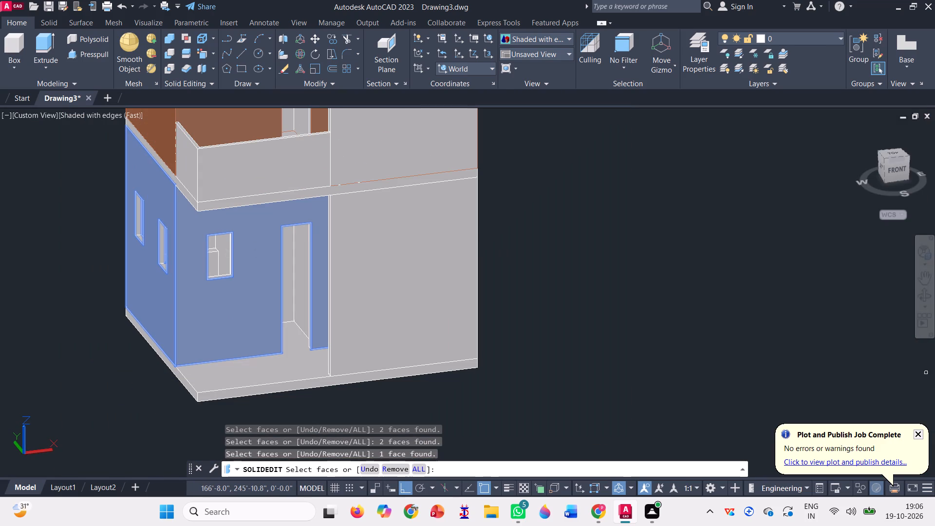
Add the ground-floor back wall and right wall outer faces to the face colour selection.
click(920, 292)
drag(606, 381, 636, 383)
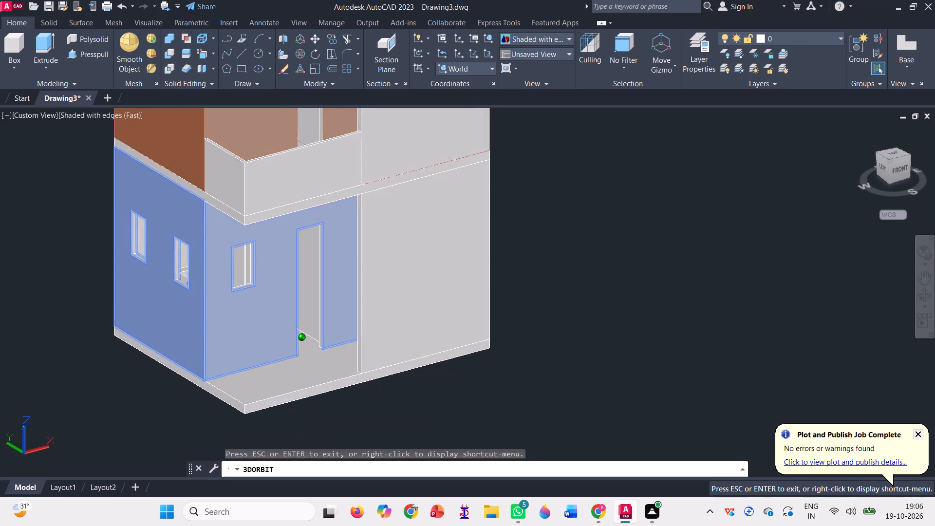
drag(636, 383, 654, 377)
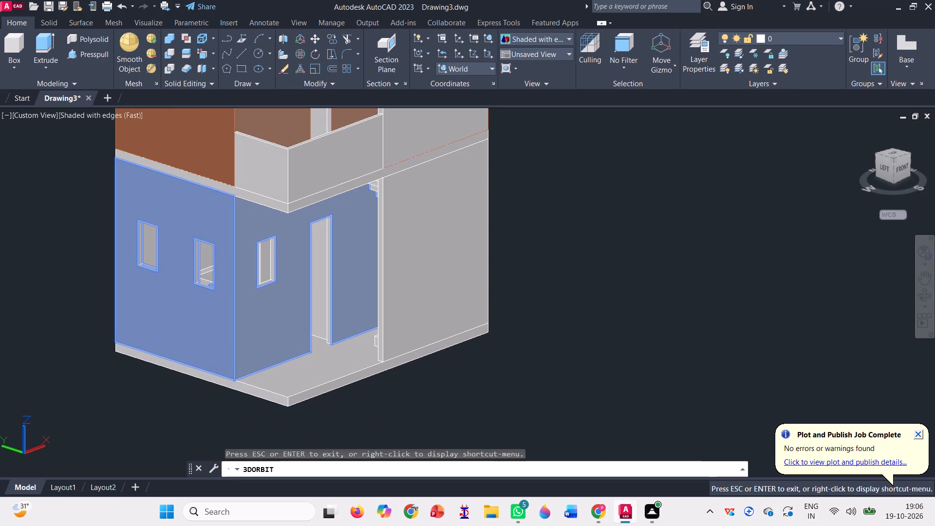
click(926, 299)
drag(445, 382, 453, 383)
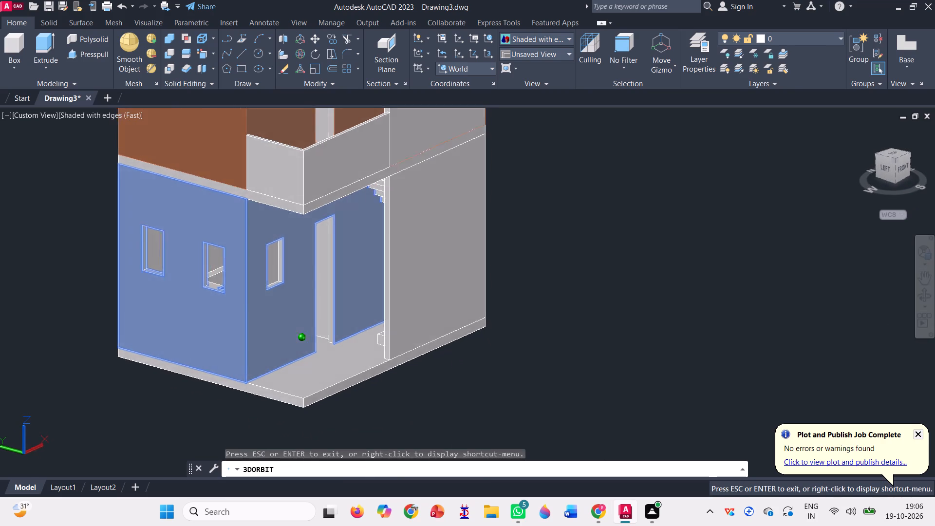
drag(453, 383, 726, 406)
scroll(197, 422, up, 3)
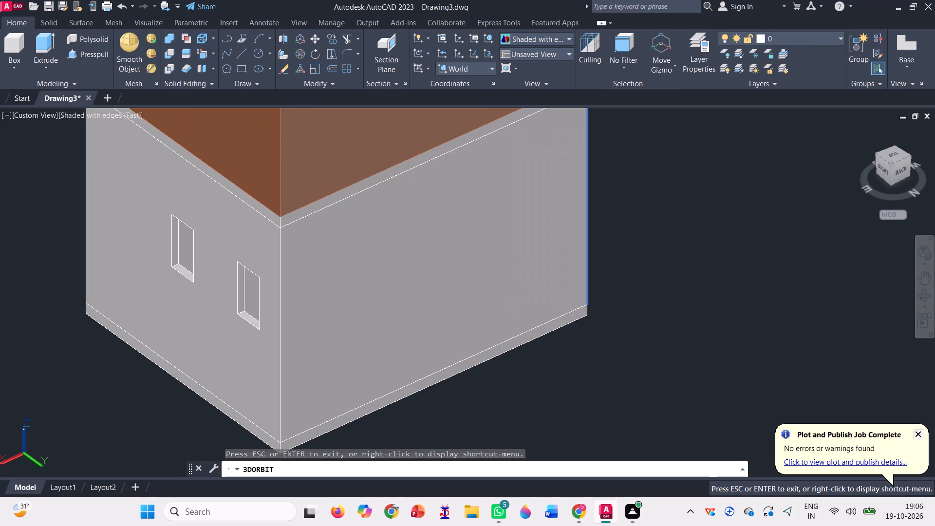
scroll(557, 354, down, 2)
drag(539, 388, 536, 371)
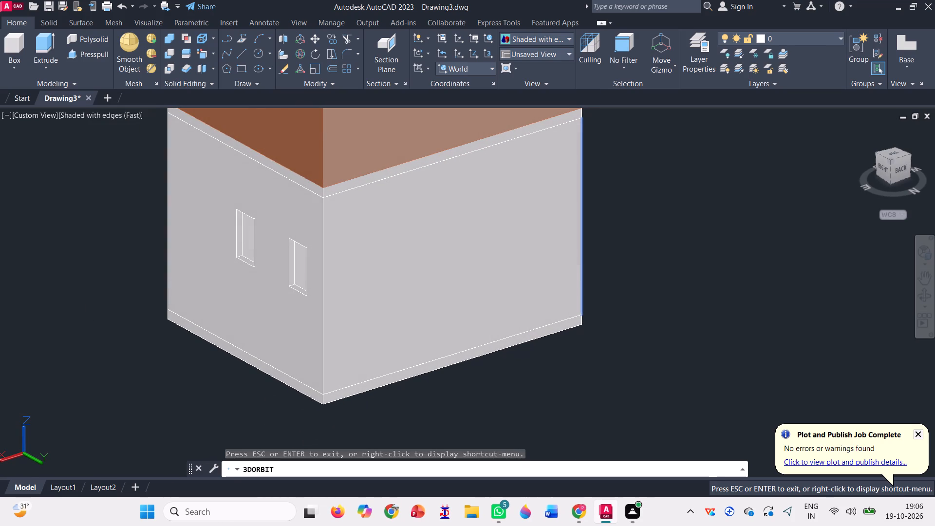
key(Escape)
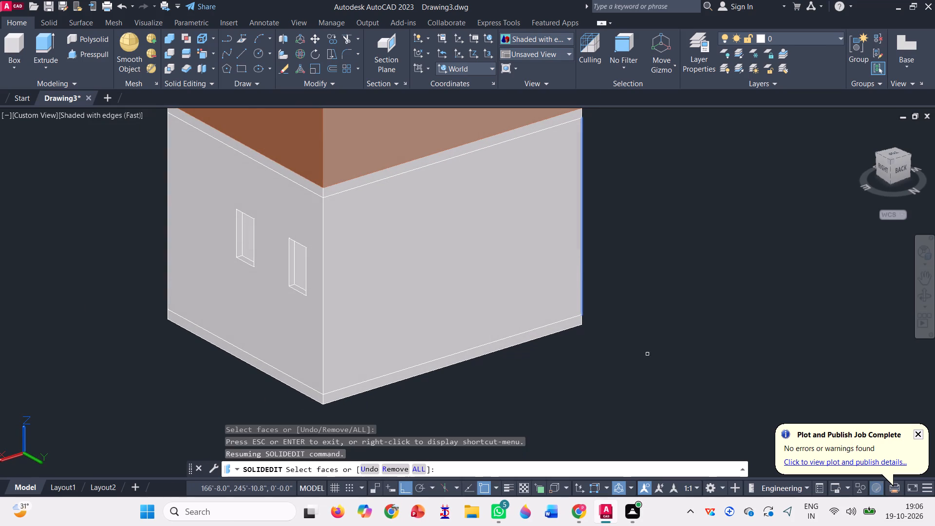
click(561, 249)
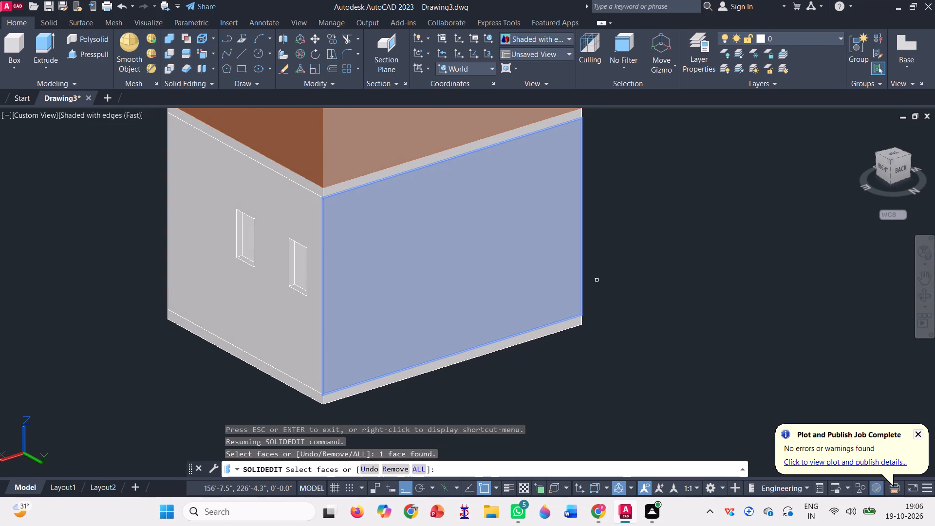
scroll(639, 311, down, 1)
scroll(338, 249, up, 2)
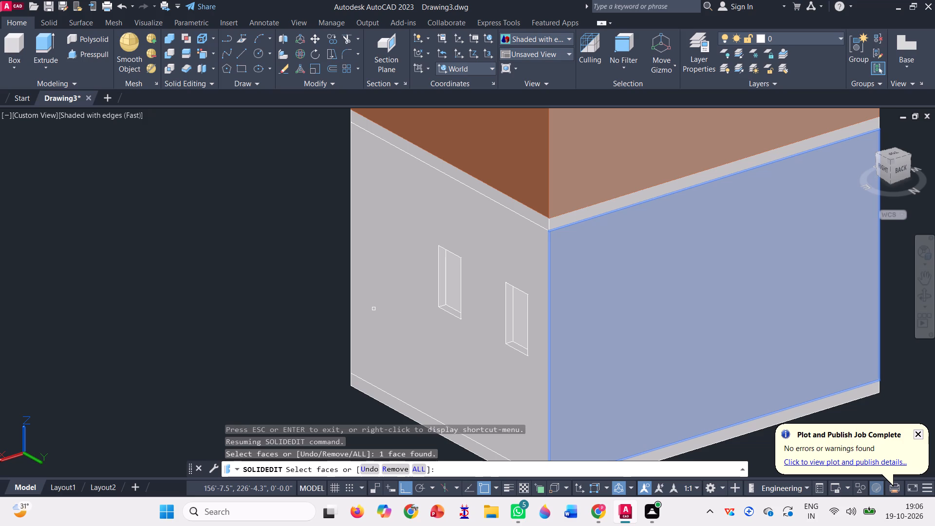
click(374, 308)
scroll(367, 302, down, 2)
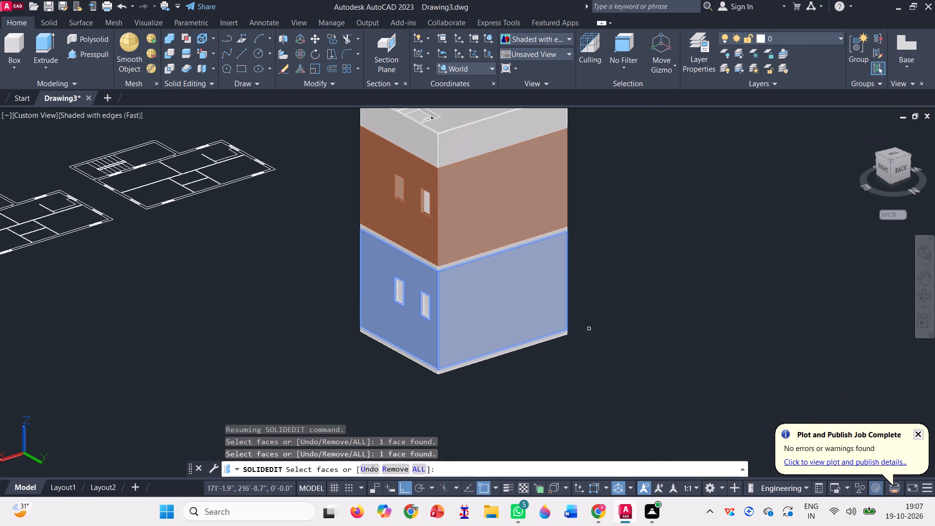
Colour the selected ground-floor wall faces DIC 1 from the DIC COLOR GUIDE(R) colour book.
key(Return)
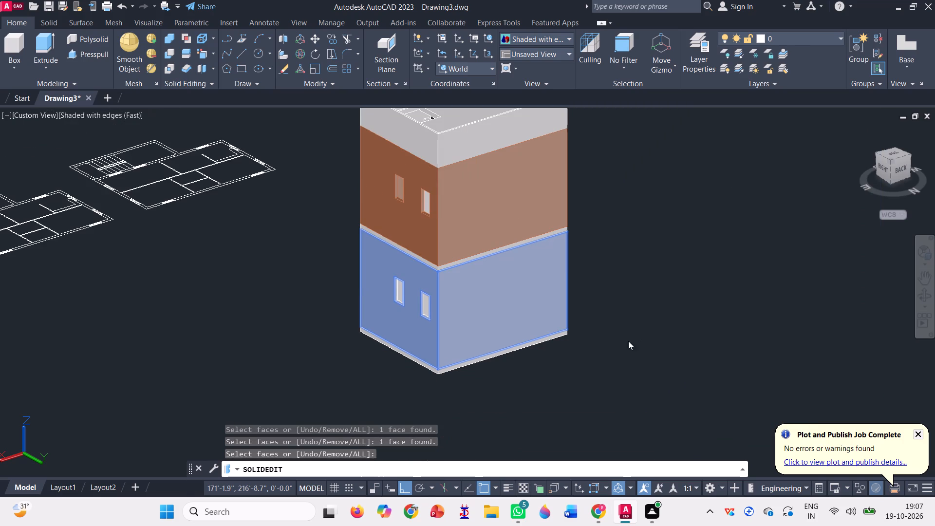
click(507, 165)
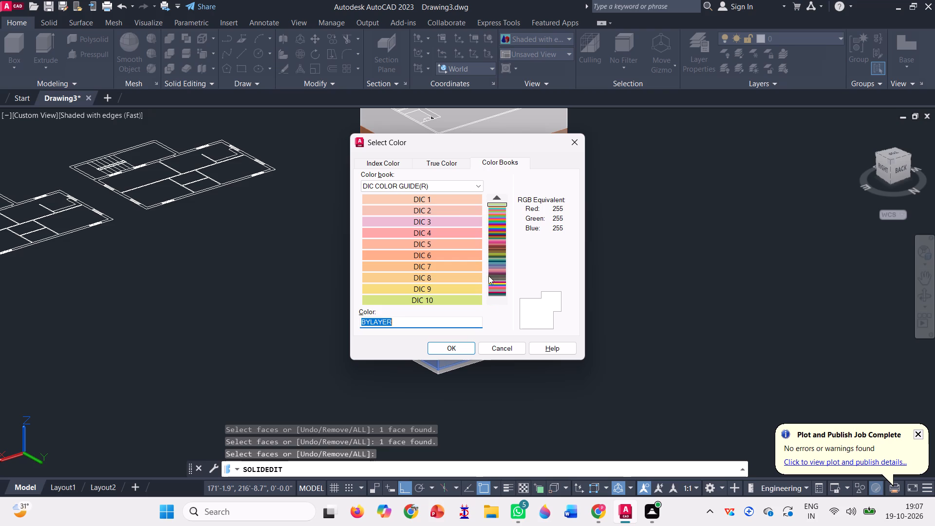
click(443, 197)
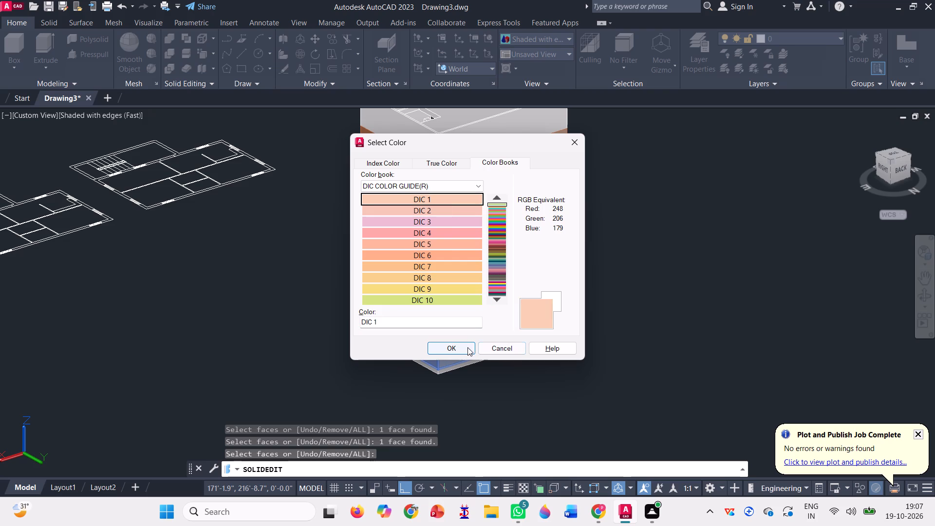
click(467, 345)
scroll(490, 230, up, 2)
scroll(401, 299, down, 2)
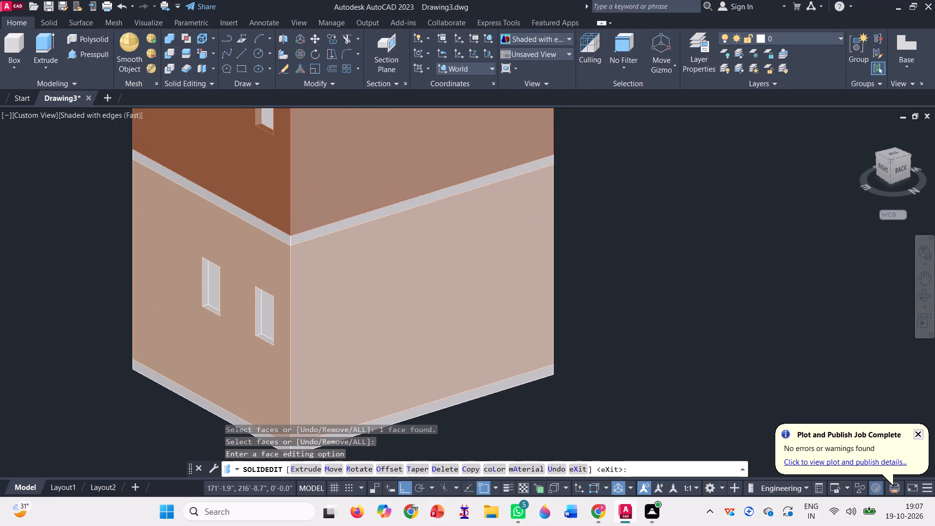
click(389, 228)
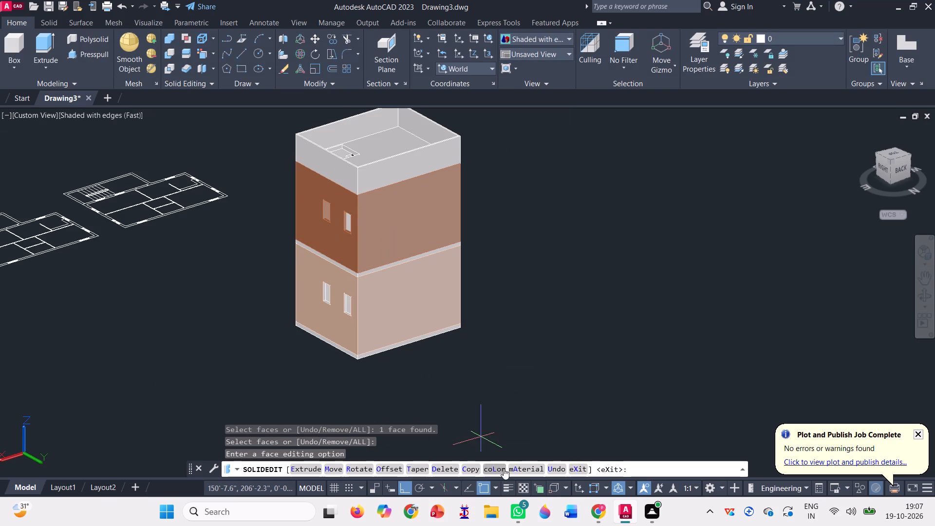
Start another face colouring and select the upper-floor back wall and right wall outer faces.
click(497, 468)
click(395, 214)
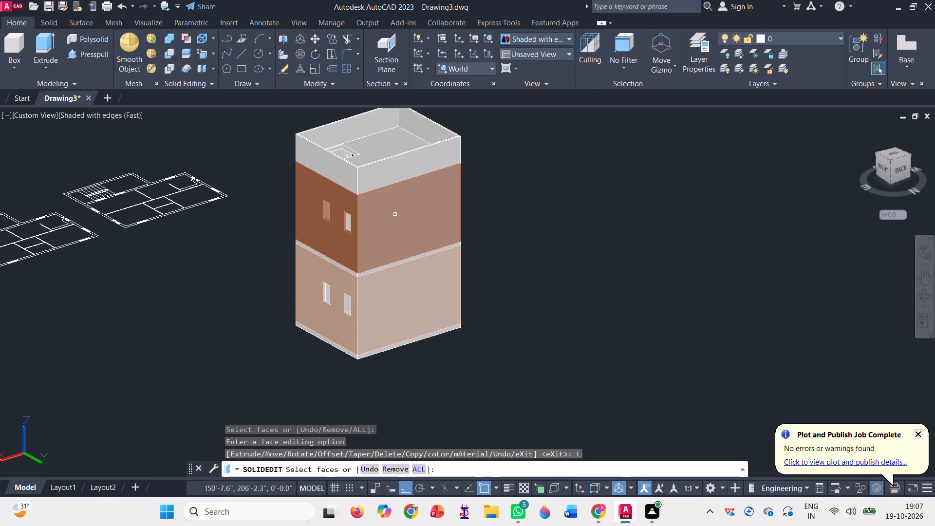
click(377, 250)
scroll(359, 247, up, 2)
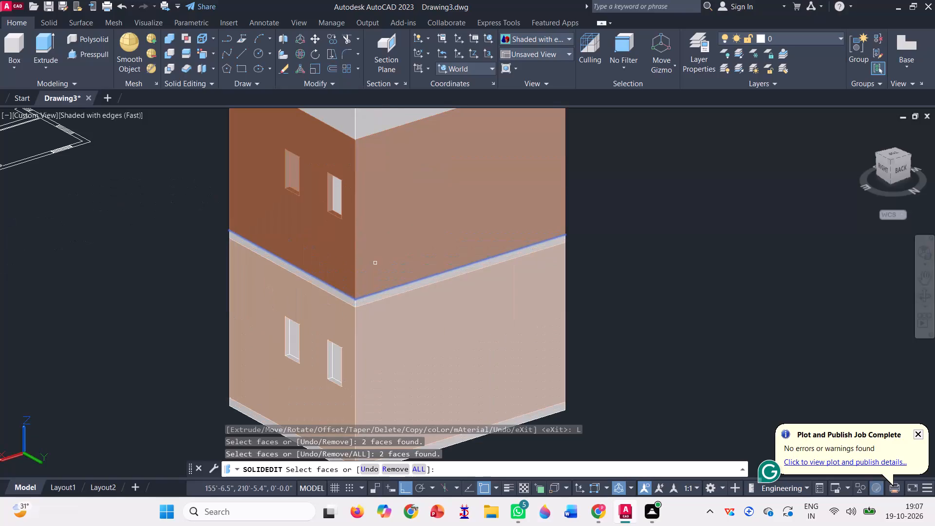
click(375, 263)
click(338, 245)
scroll(400, 294, down, 1)
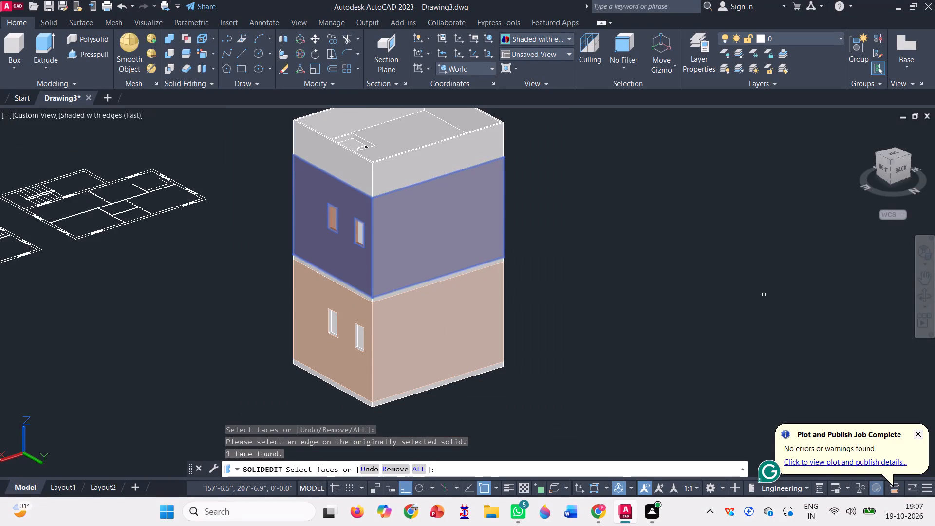
Add the upper-floor left wall face and the front wall face behind the balcony to the face colour selection.
click(925, 293)
drag(613, 370, 547, 392)
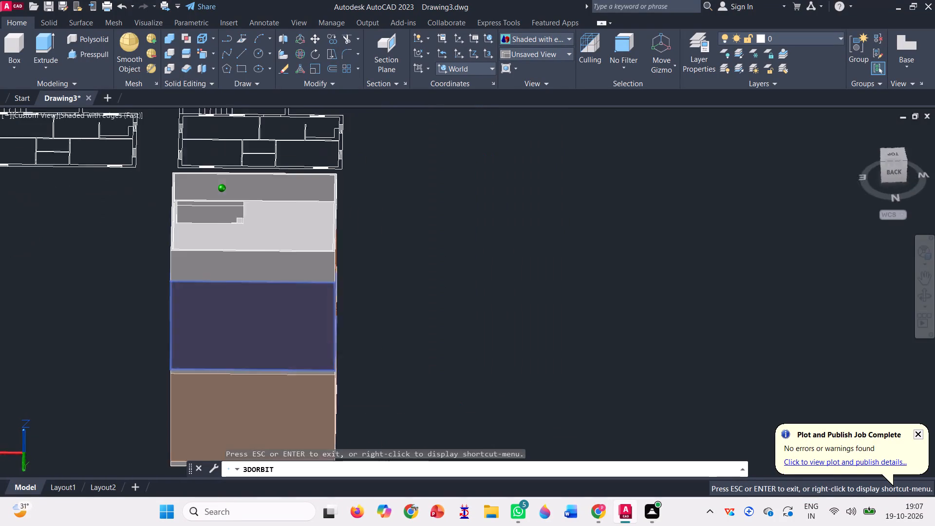
drag(547, 392, 232, 310)
drag(307, 367, 328, 376)
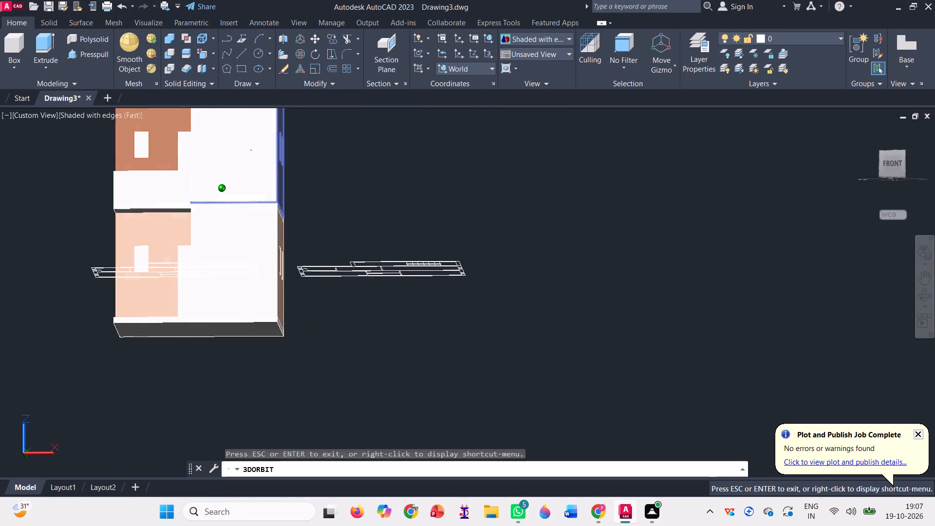
drag(328, 376, 387, 388)
scroll(383, 381, down, 8)
drag(264, 375, 275, 391)
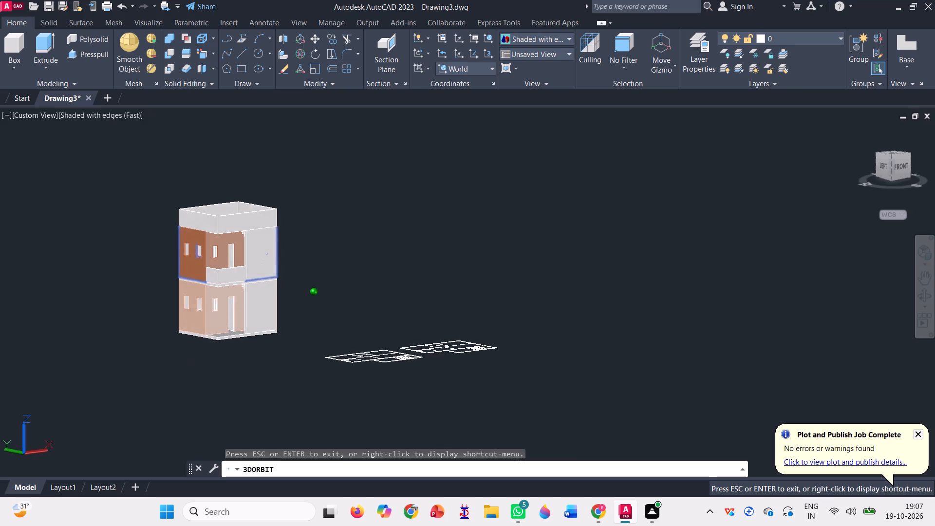
drag(275, 391, 274, 404)
scroll(254, 207, up, 8)
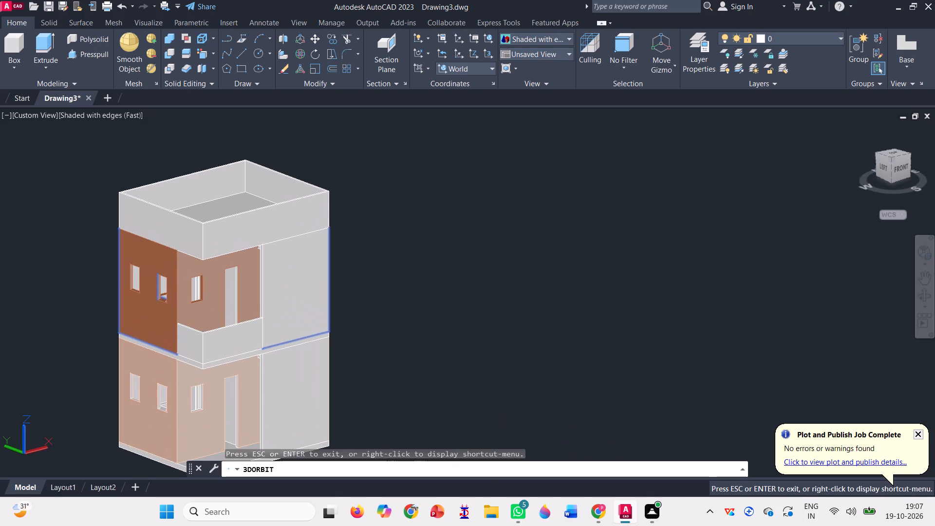
key(Escape)
scroll(173, 304, up, 2)
click(175, 333)
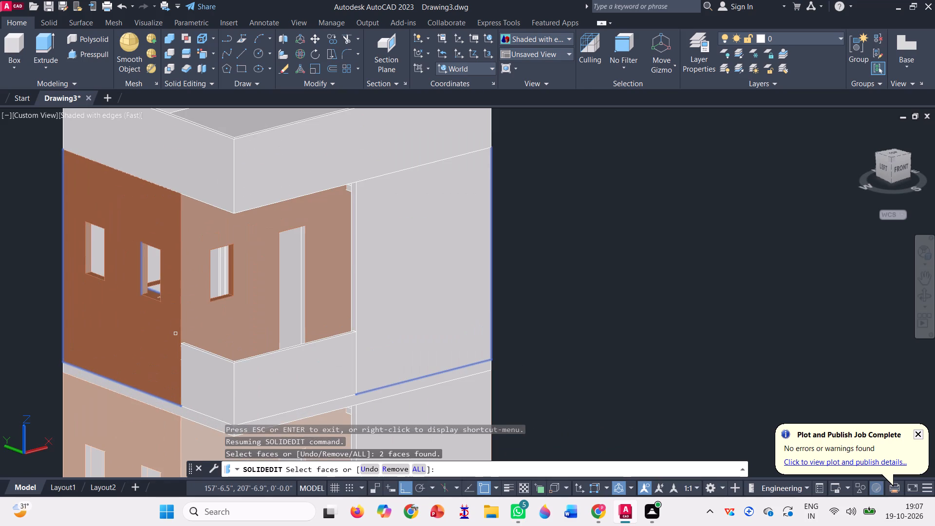
scroll(172, 329, up, 2)
scroll(195, 253, down, 1)
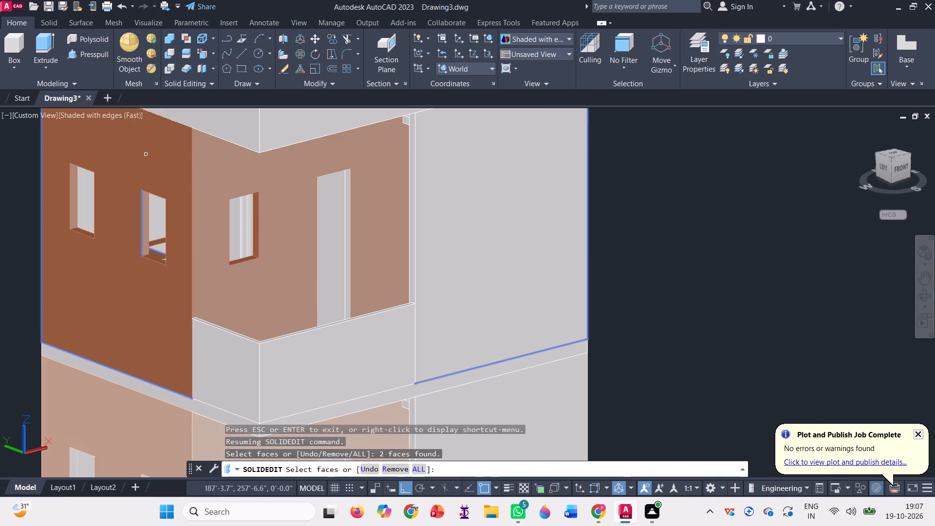
click(146, 153)
click(215, 166)
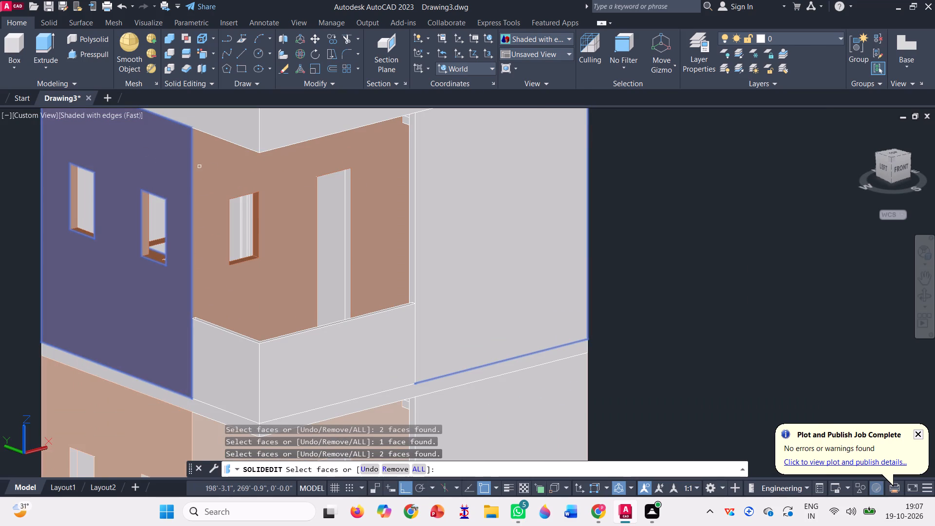
click(372, 207)
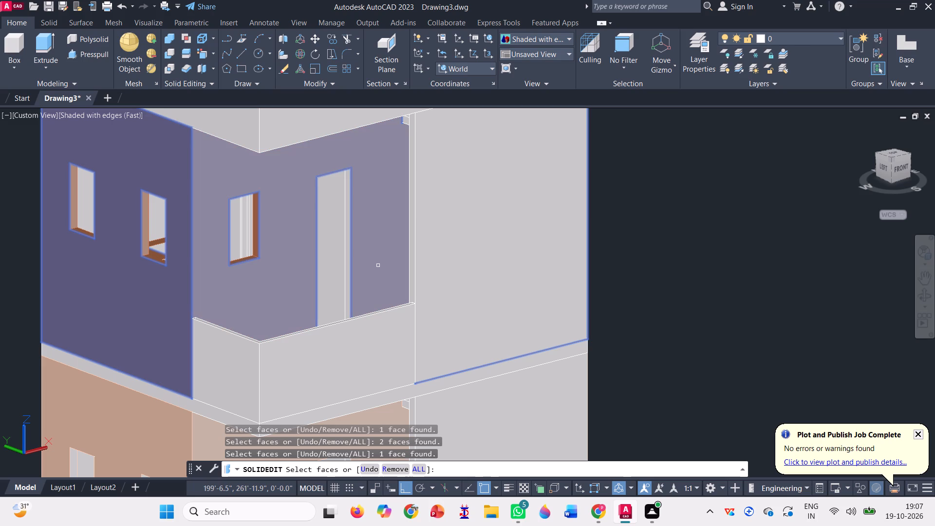
Colour the selected upper-floor wall faces DIC 1 from the DIC COLOR GUIDE(R) colour book.
key(Return)
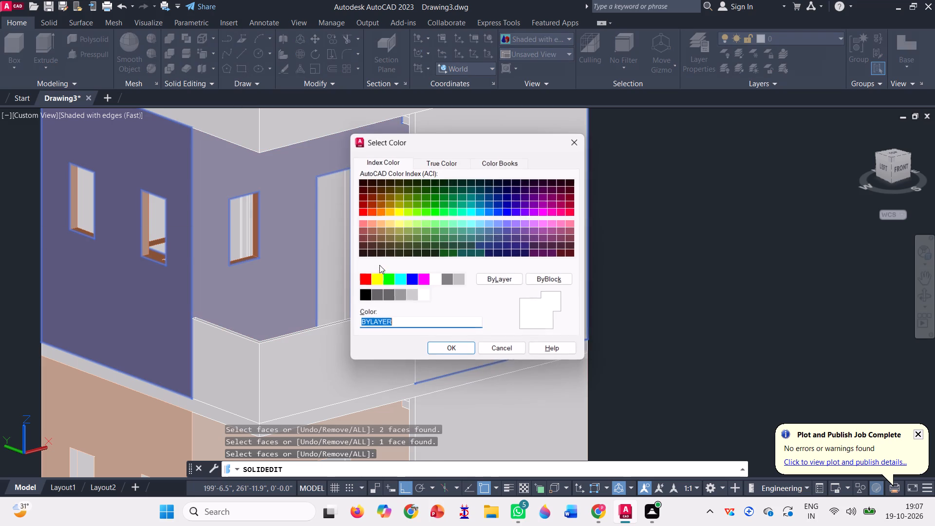
click(491, 167)
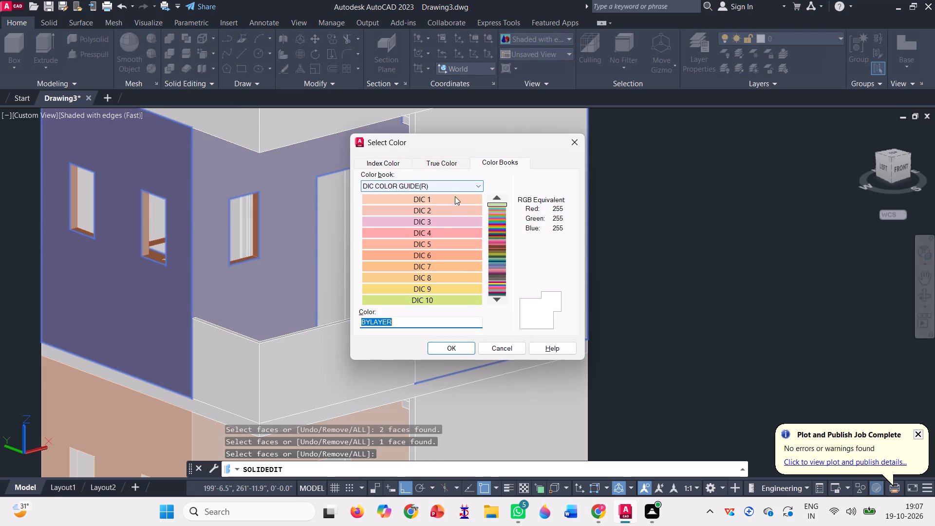
click(457, 199)
click(463, 345)
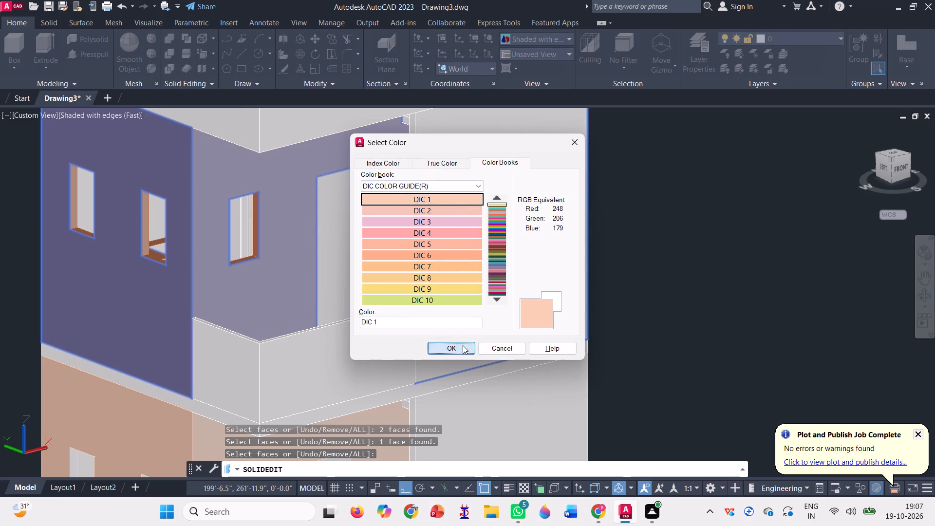
scroll(439, 316, down, 2)
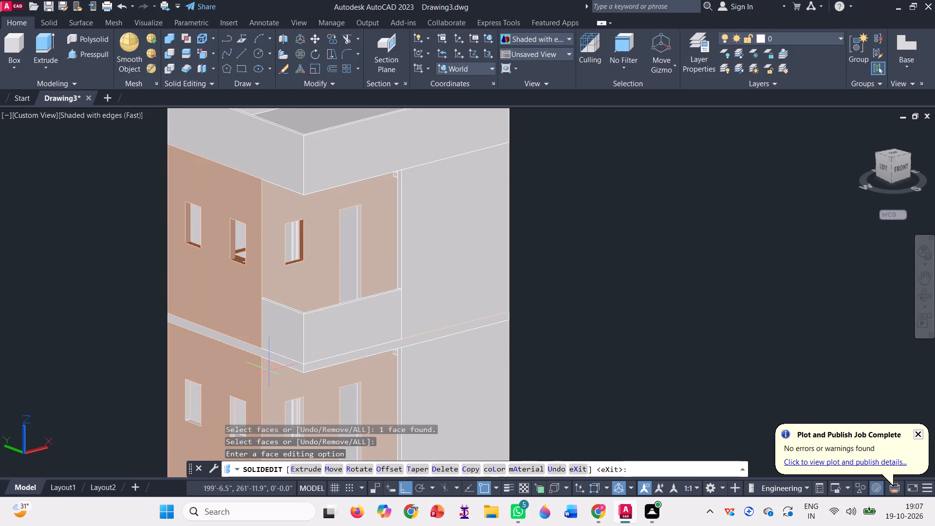
Examine the coloured left and front walls and their window openings on both floors.
scroll(295, 365, up, 2)
scroll(326, 338, down, 2)
scroll(280, 270, up, 5)
scroll(273, 253, down, 3)
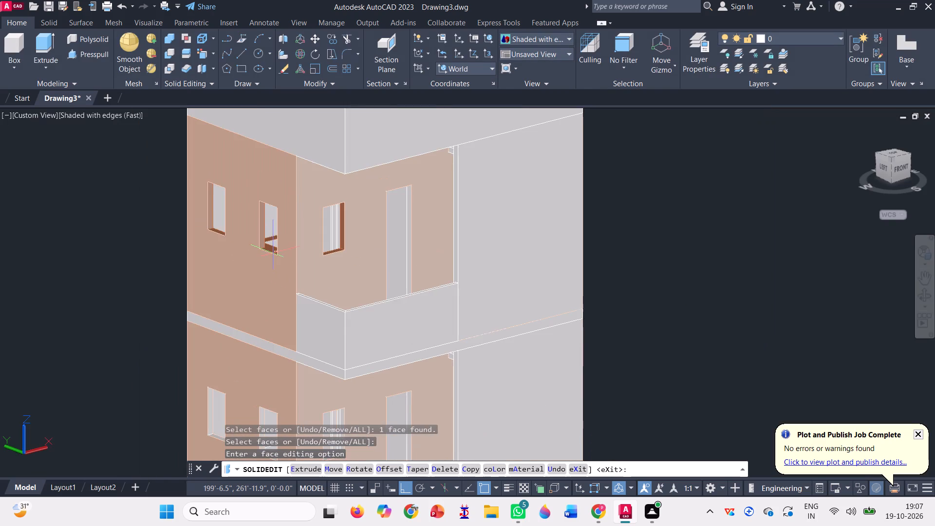
scroll(273, 253, down, 1)
scroll(274, 391, up, 3)
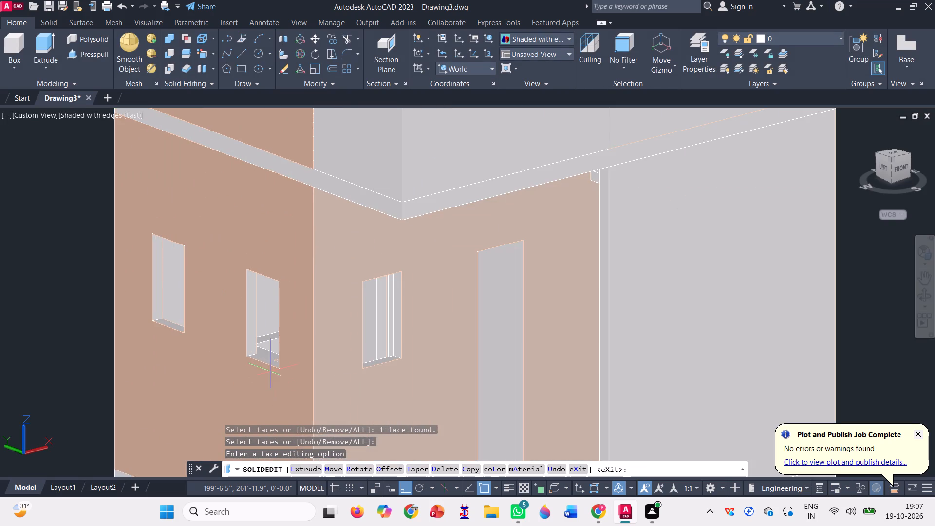
scroll(269, 370, down, 3)
scroll(259, 274, up, 3)
scroll(306, 298, down, 1)
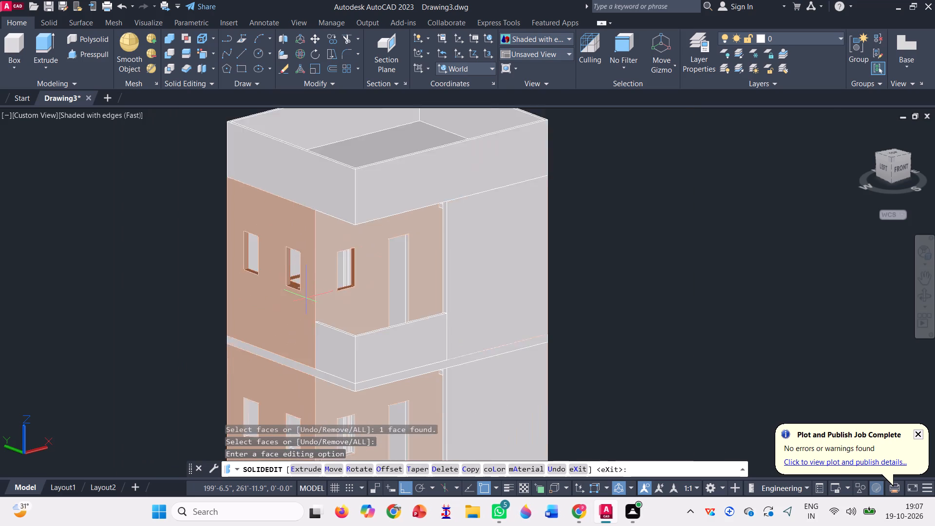
scroll(306, 298, down, 1)
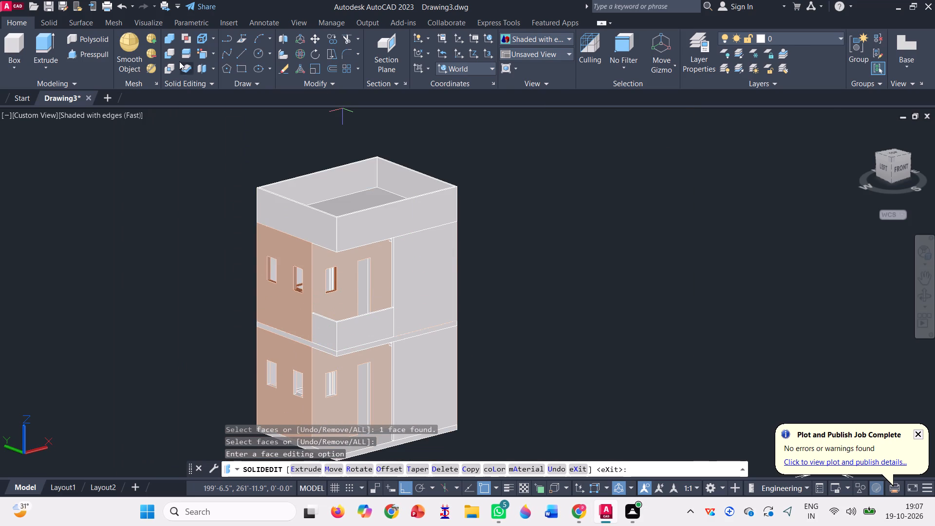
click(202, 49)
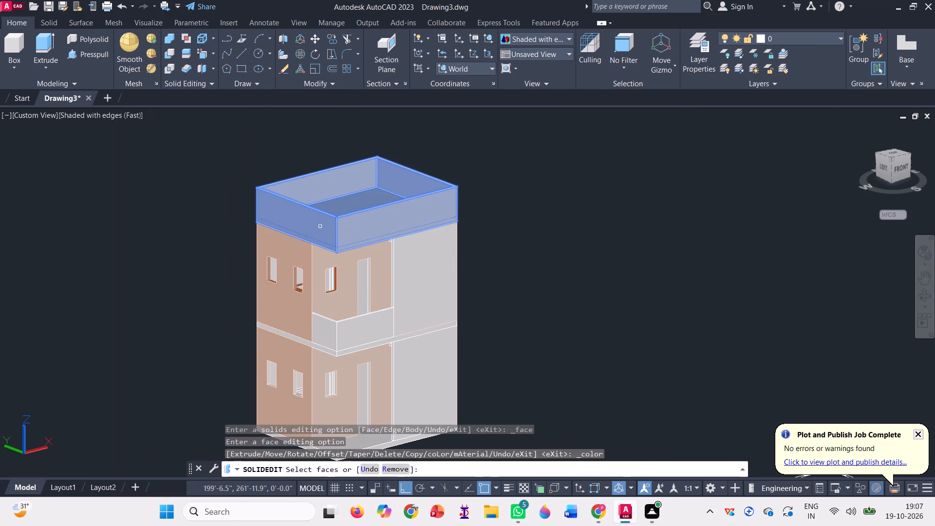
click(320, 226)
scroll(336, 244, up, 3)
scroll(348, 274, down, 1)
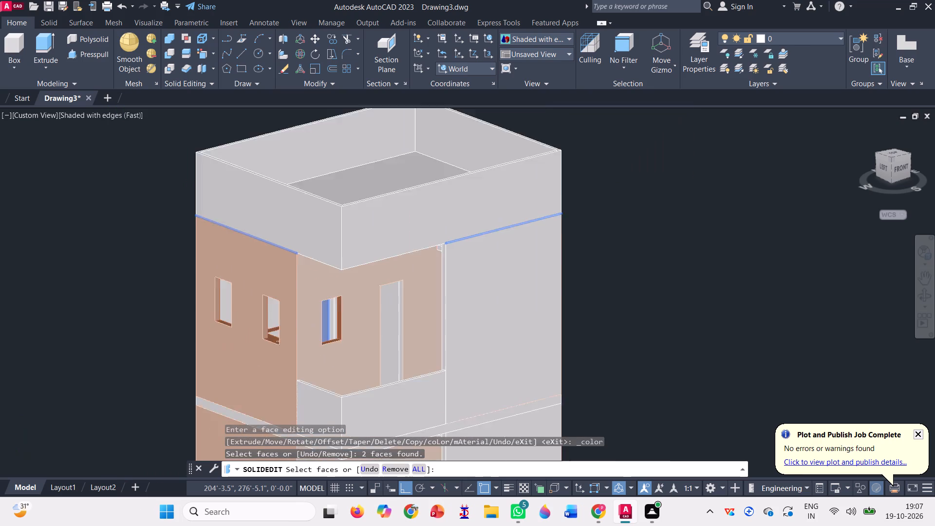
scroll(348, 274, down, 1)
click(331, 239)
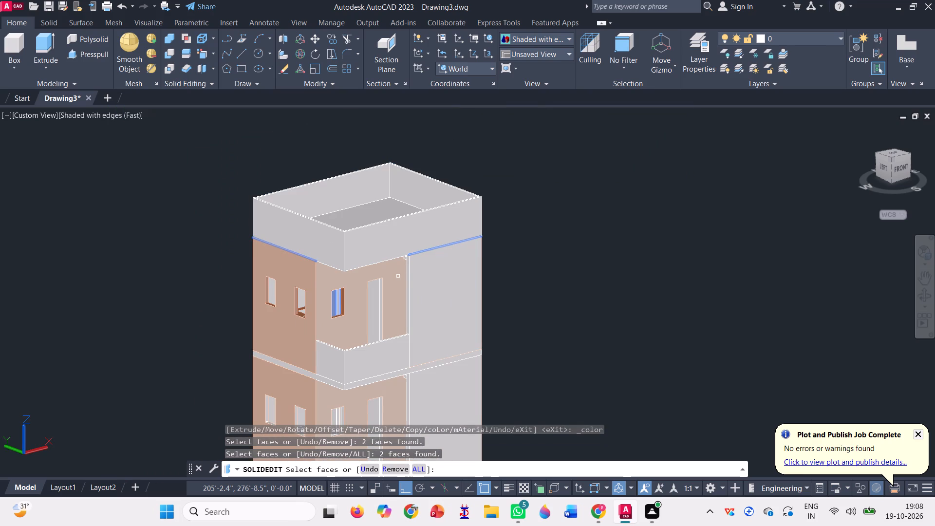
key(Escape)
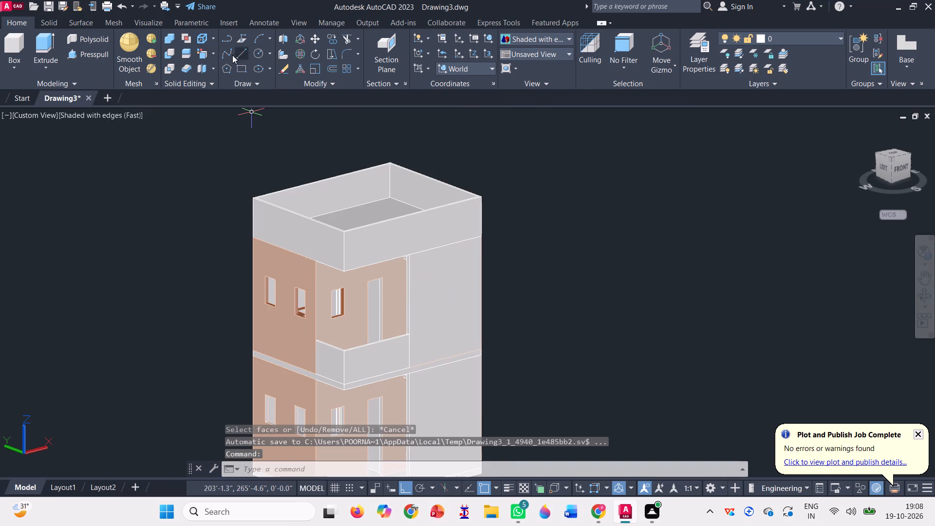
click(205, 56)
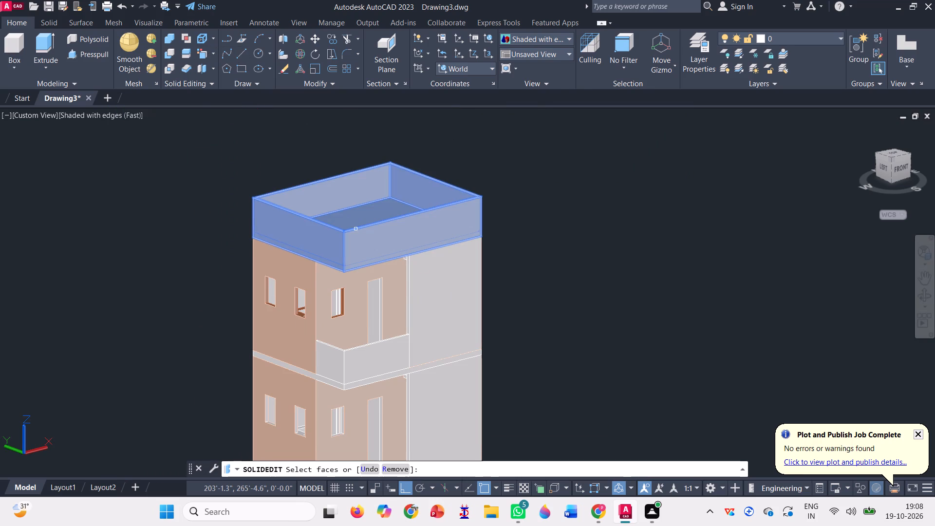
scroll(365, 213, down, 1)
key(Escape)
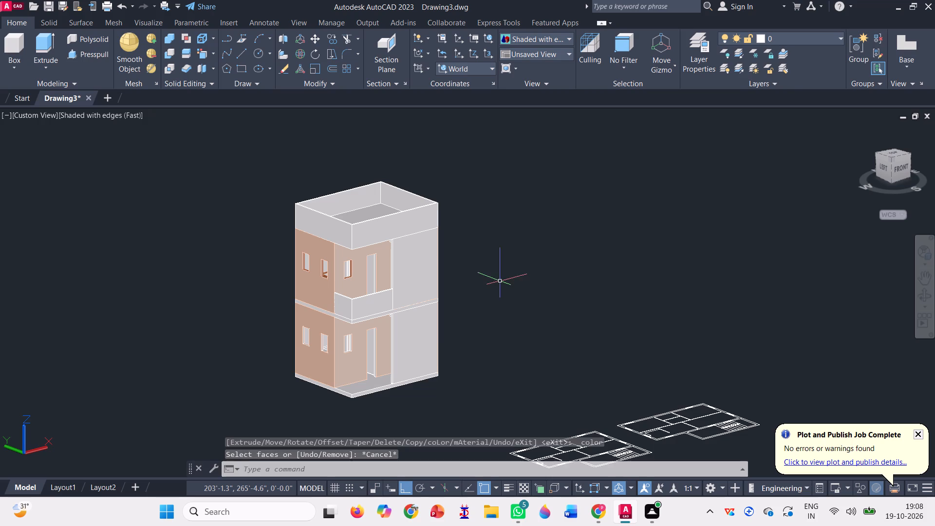
Move the ground-floor walls out along the positive X axis, clear of the floor slabs.
click(385, 348)
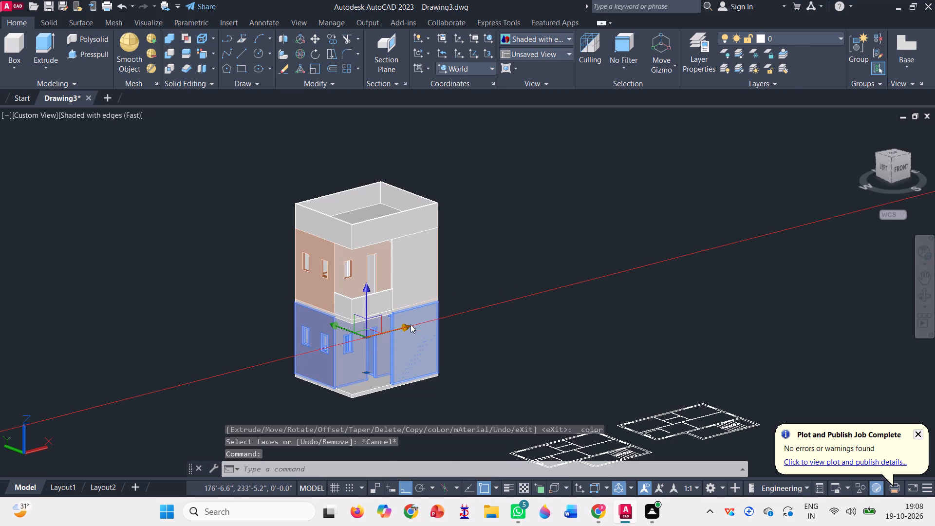
drag(411, 324, 367, 337)
click(518, 307)
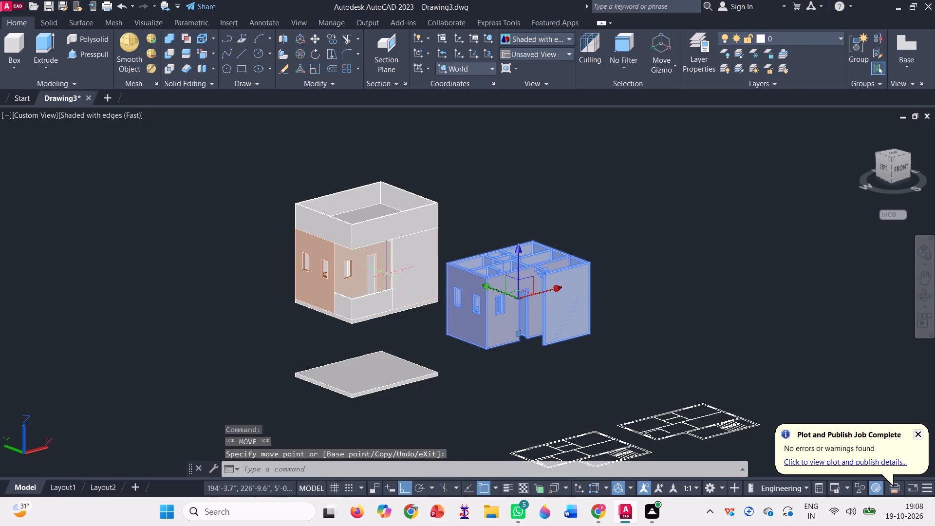
Add the upper-floor walls to the selection and move both wall blocks along the negative X axis, taking the upper floor clear of the slabs.
click(386, 272)
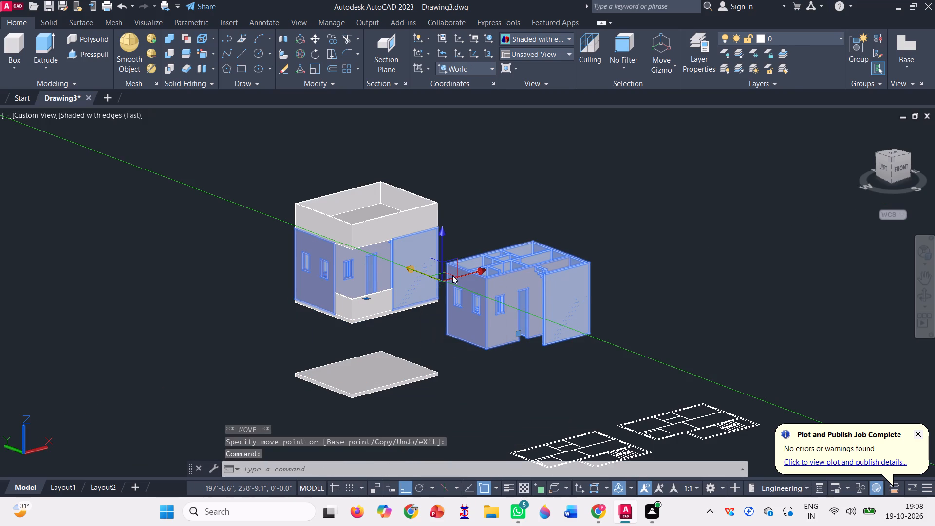
drag(456, 275, 443, 280)
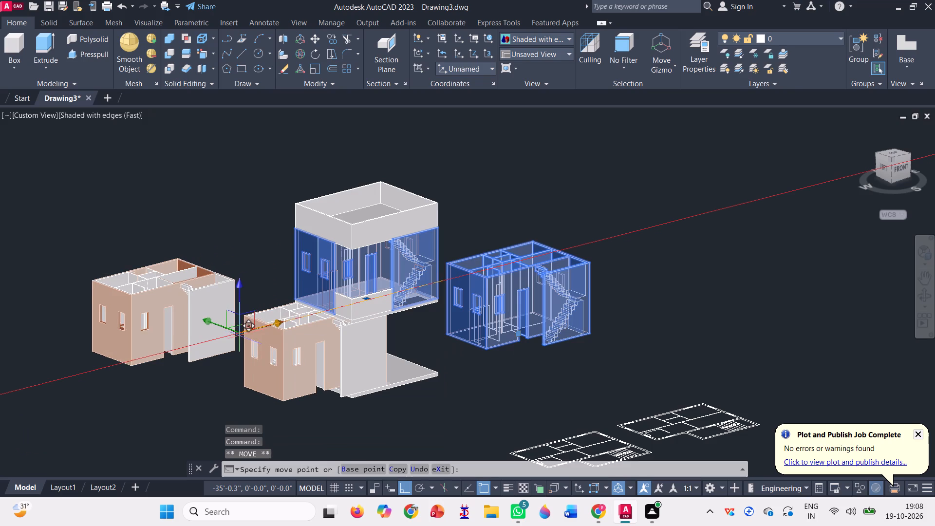
click(228, 335)
click(263, 347)
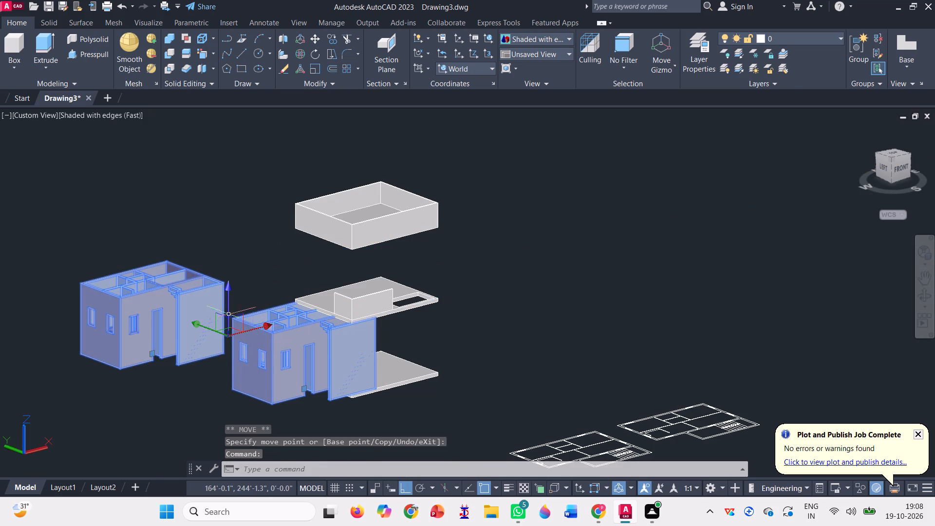
key(Escape)
Move only the ground-floor walls along the positive X axis to the opposite side of the slabs from the upper-floor walls.
click(268, 338)
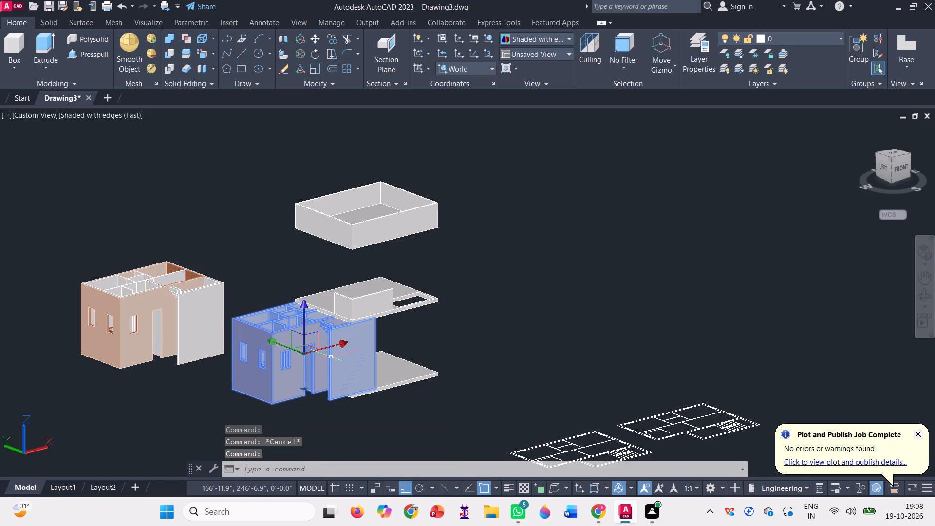
drag(342, 342, 304, 353)
click(559, 282)
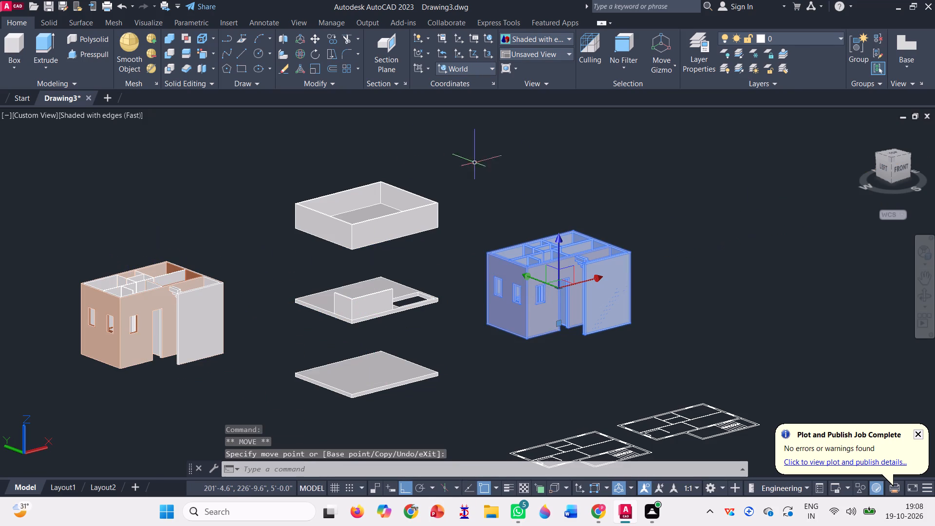
Start colouring faces on the upper-floor walls, seen from above, and select the tinted inner room faces of the back and right walls.
click(926, 292)
drag(516, 330, 516, 336)
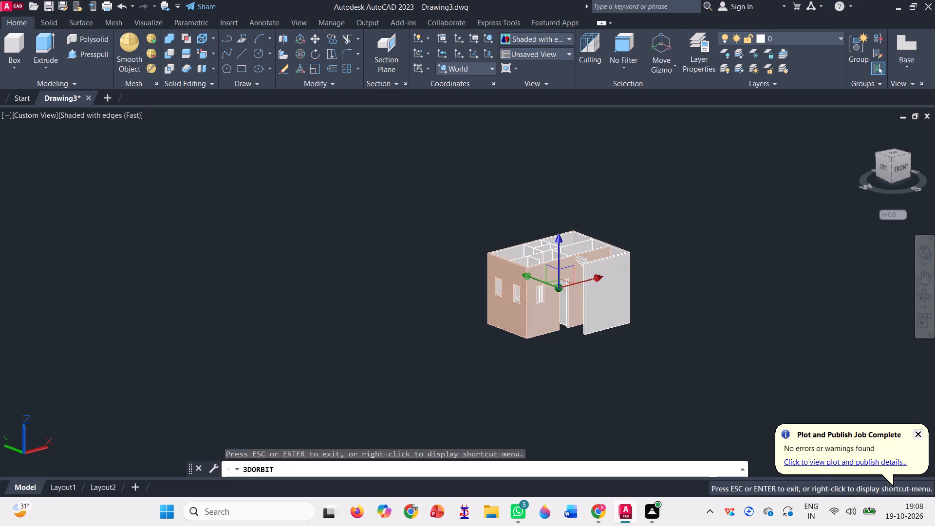
drag(516, 336, 527, 399)
scroll(478, 285, down, 1)
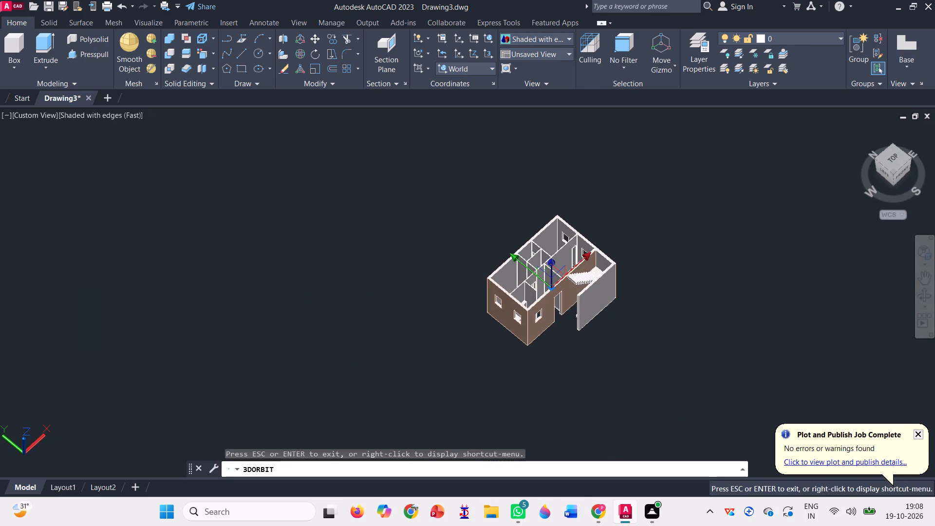
key(Escape)
scroll(443, 276, down, 2)
key(Escape)
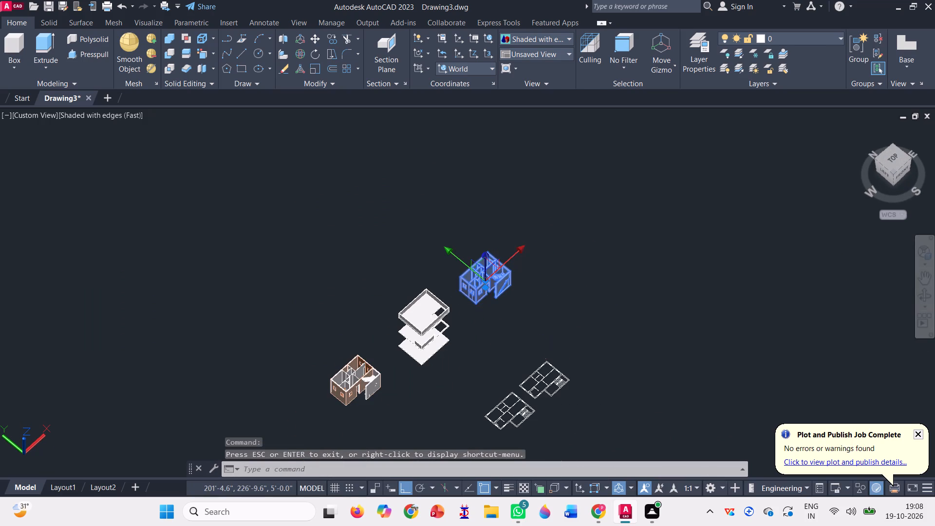
scroll(324, 414, up, 3)
scroll(437, 254, up, 2)
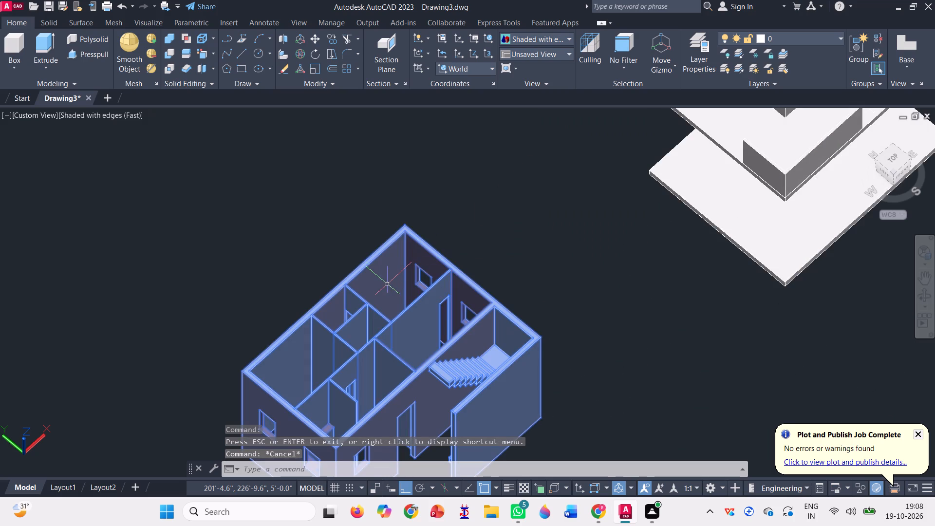
click(199, 50)
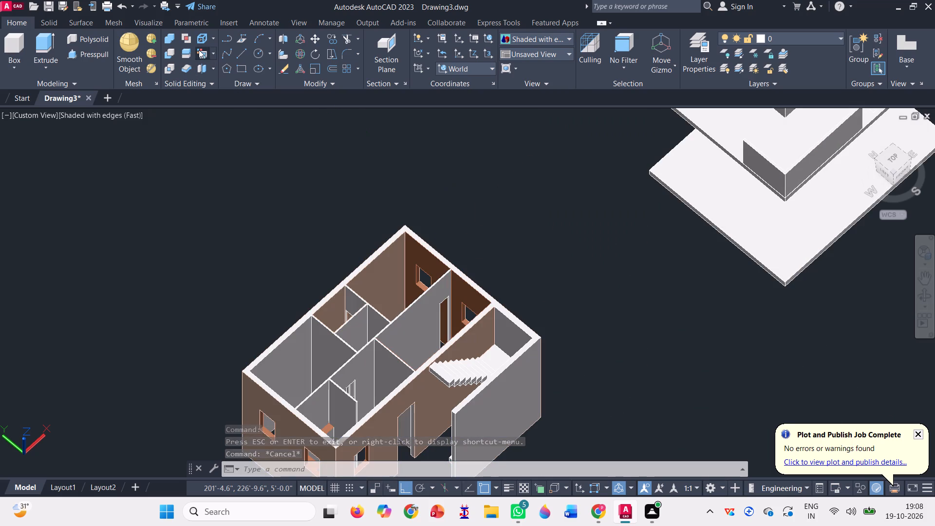
click(380, 281)
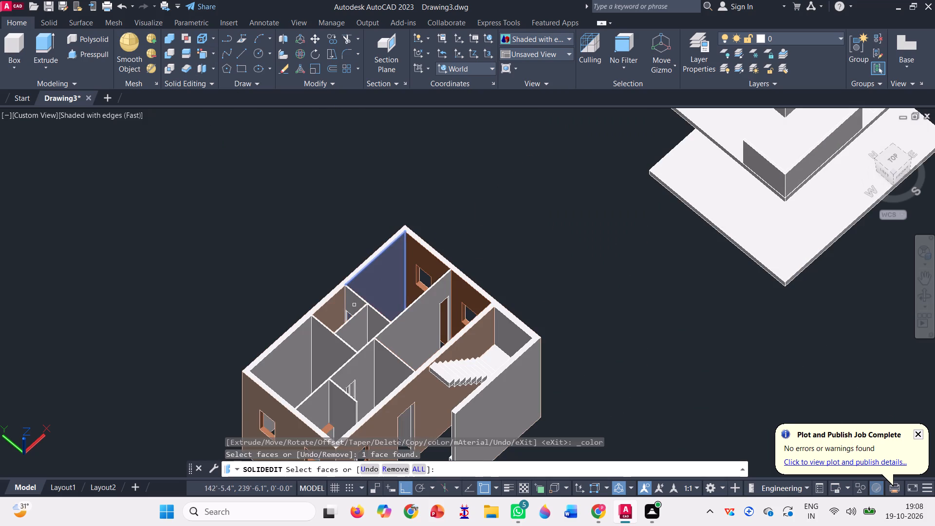
click(337, 309)
scroll(404, 257, up, 3)
click(431, 256)
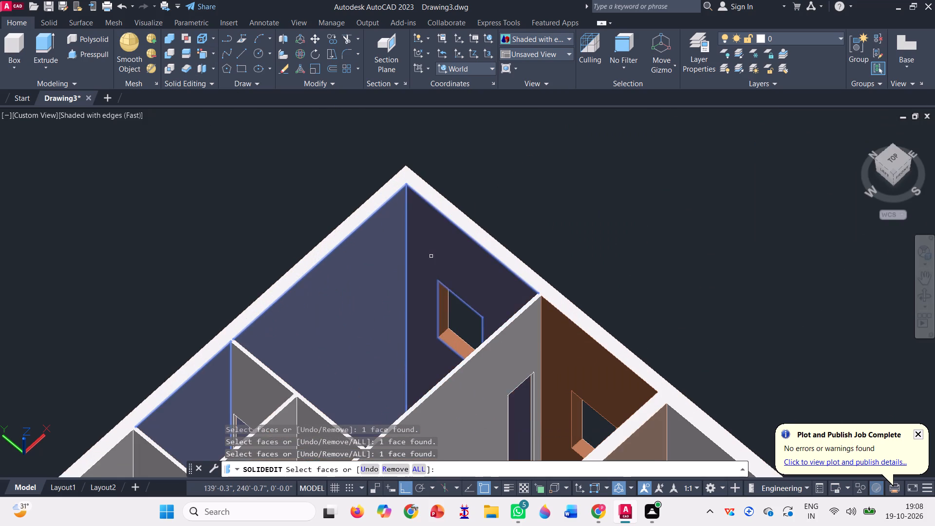
scroll(411, 244, down, 2)
scroll(456, 284, up, 2)
click(485, 283)
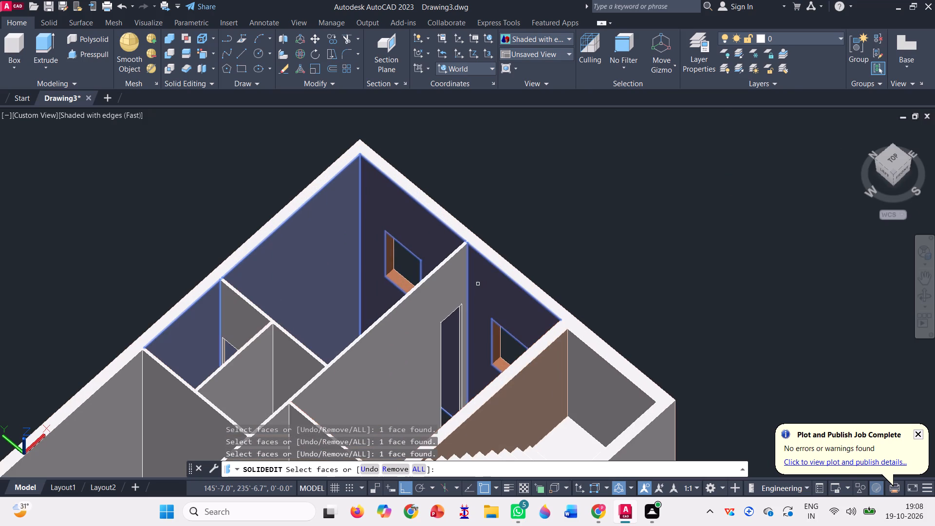
Add the sill and visible jamb faces of the two left wall windows and the front wall window to the face colour selection.
scroll(383, 218, down, 3)
scroll(398, 279, up, 3)
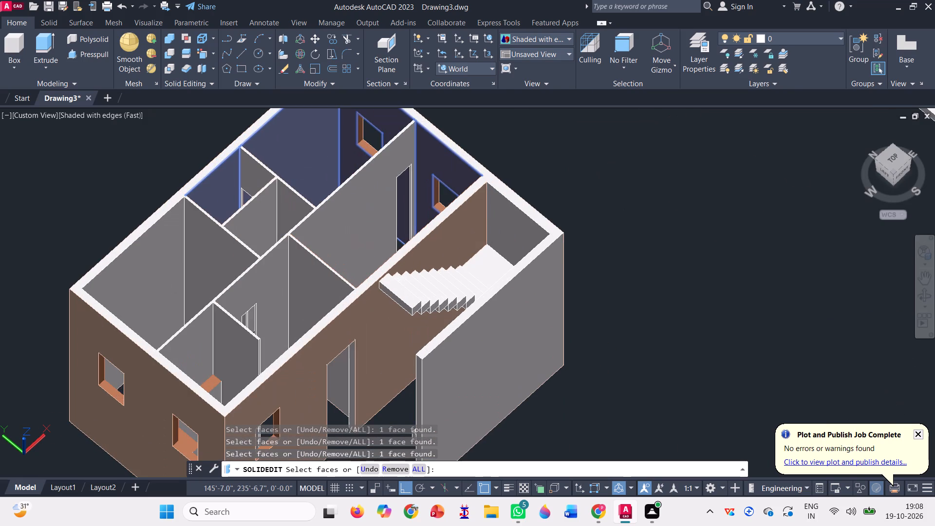
scroll(213, 382, up, 3)
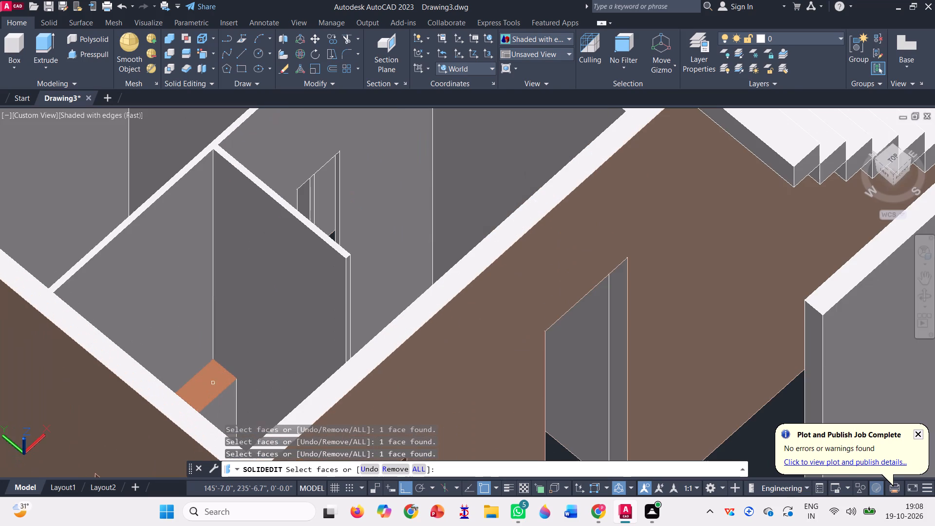
click(212, 382)
scroll(240, 321, down, 2)
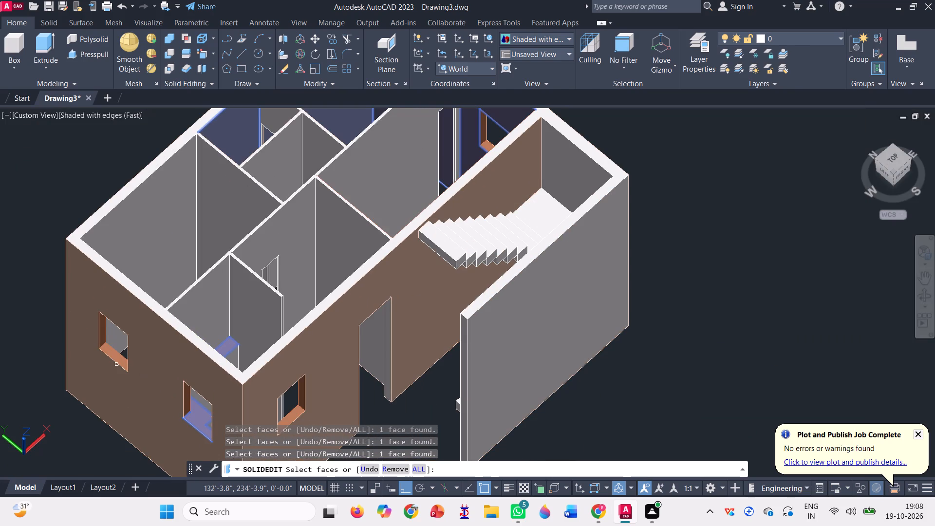
scroll(116, 363, up, 3)
click(107, 338)
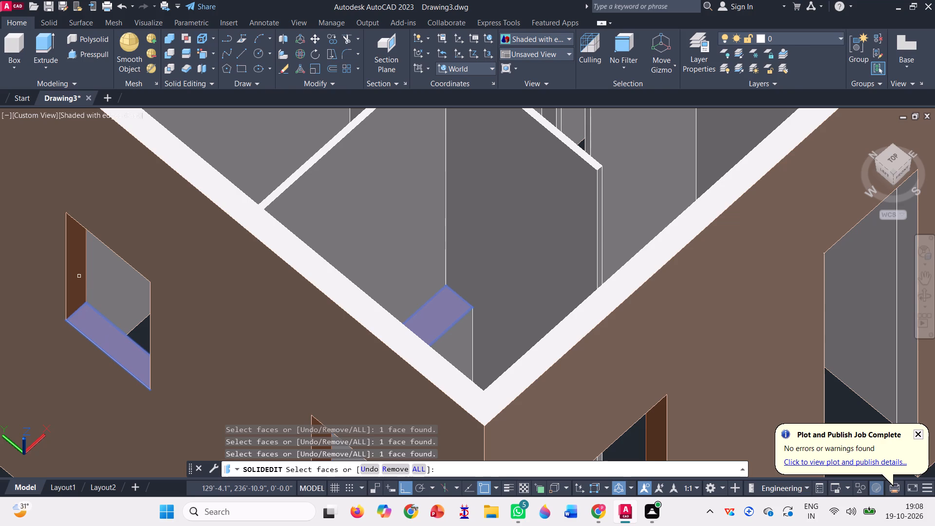
click(77, 274)
scroll(215, 340, down, 2)
scroll(262, 402, up, 3)
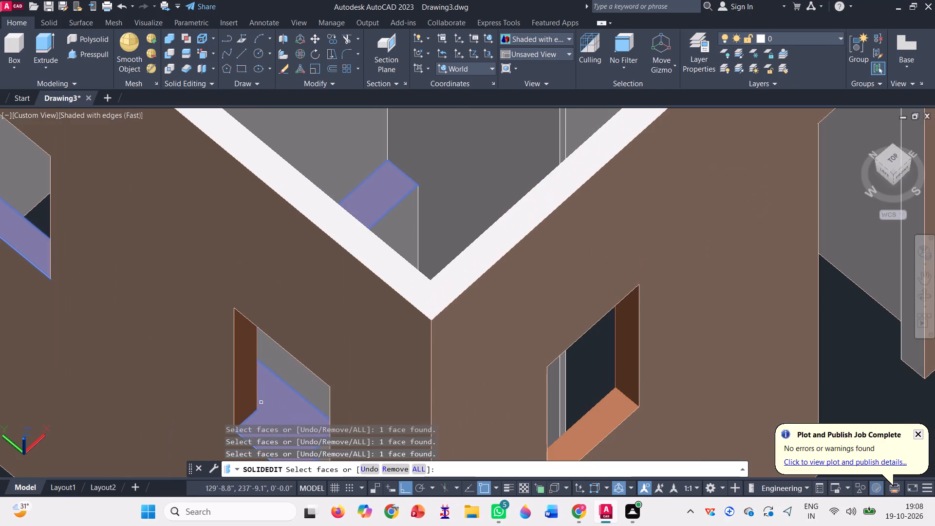
click(242, 375)
scroll(294, 316, down, 3)
scroll(361, 353, up, 3)
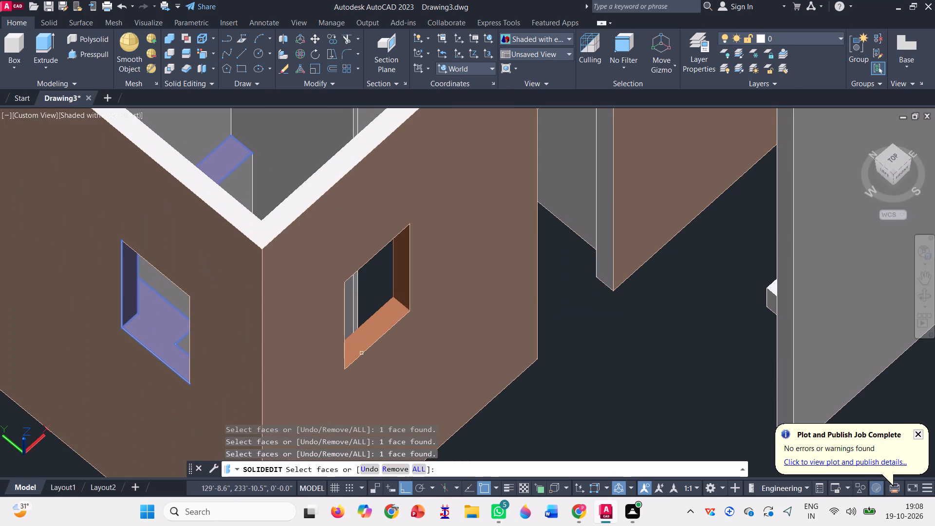
click(374, 334)
click(399, 275)
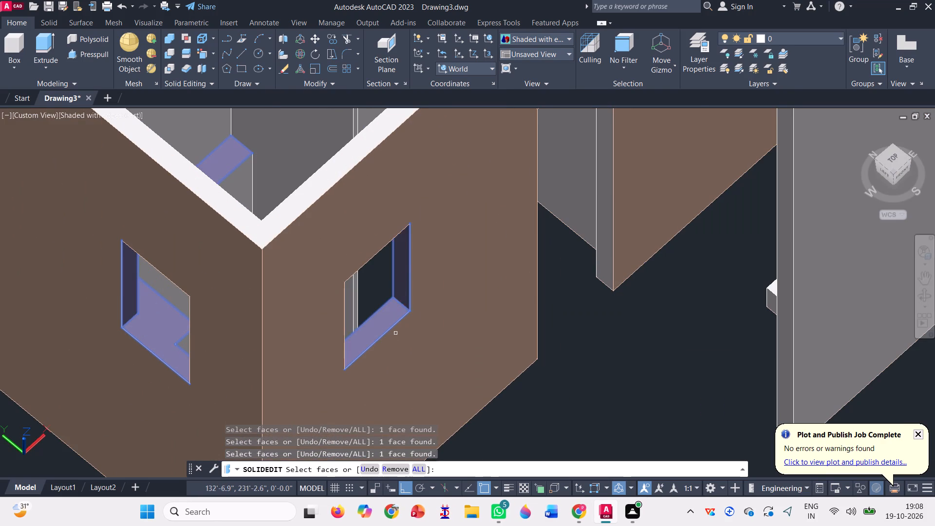
Add the sill and visible jamb faces of the two right wall windows to the face colour selection.
scroll(395, 343, down, 2)
scroll(437, 365, down, 1)
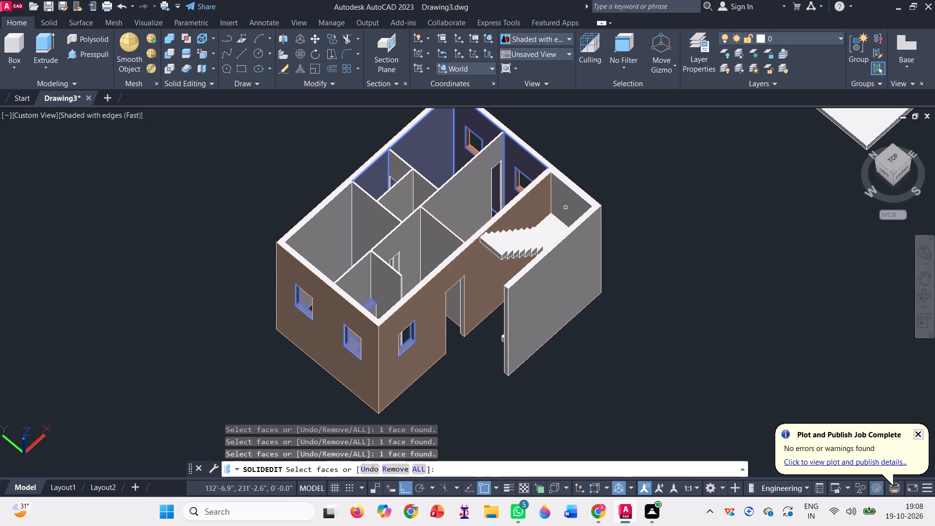
scroll(505, 162, up, 3)
scroll(524, 216, up, 3)
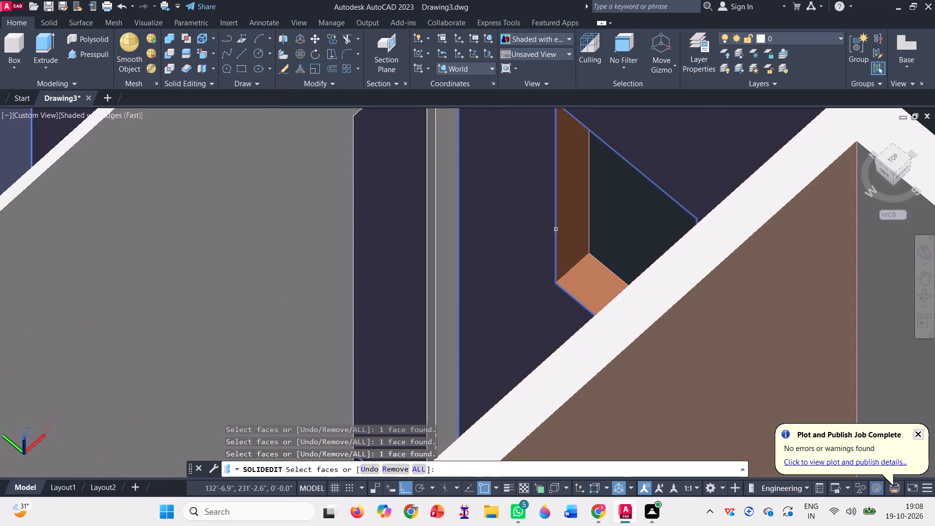
click(562, 230)
click(580, 278)
scroll(547, 303, down, 3)
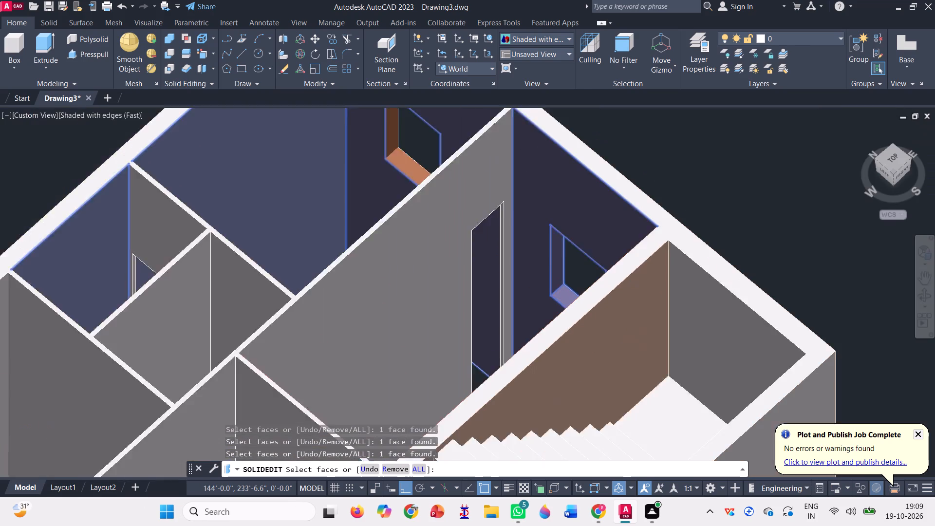
scroll(452, 207, up, 3)
click(441, 188)
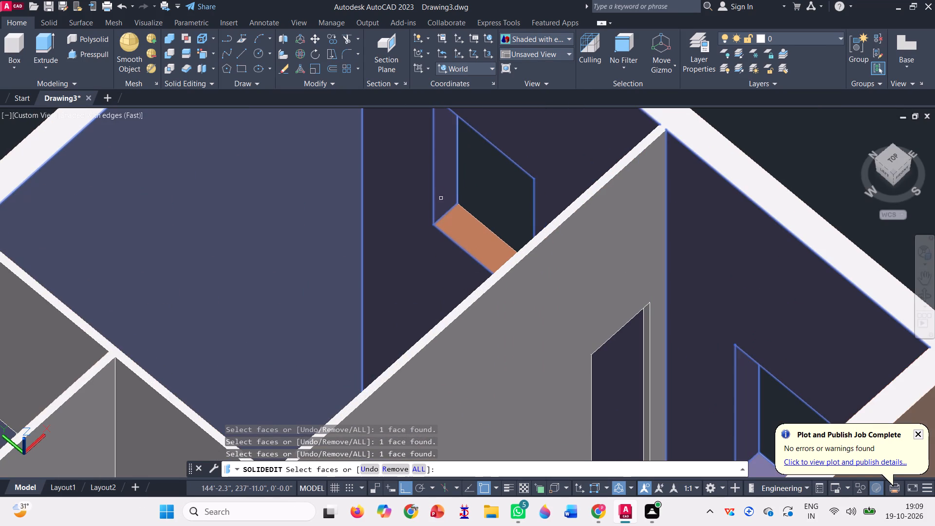
click(455, 230)
scroll(432, 200, down, 3)
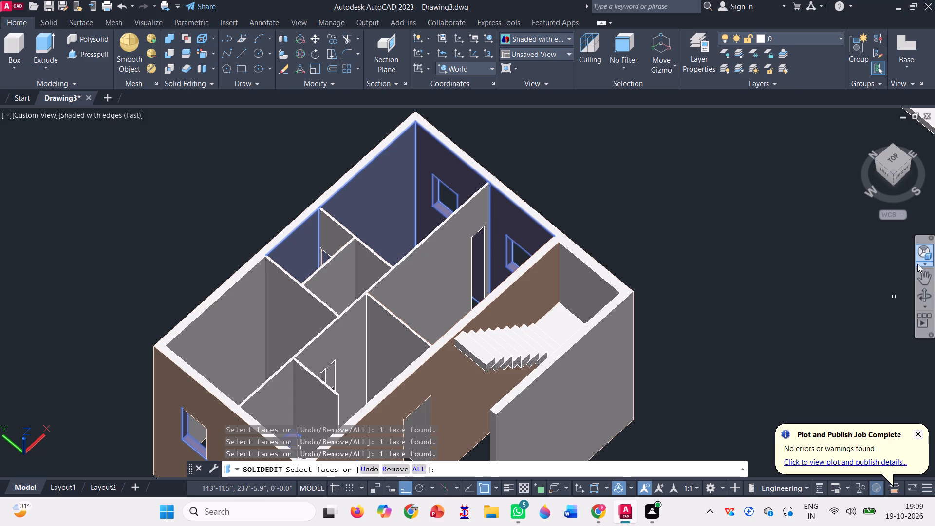
Add the remaining tinted jamb faces of the two left wall windows to the face colour selection.
click(926, 290)
drag(654, 352, 599, 362)
scroll(589, 357, down, 8)
drag(599, 302, 552, 305)
scroll(480, 390, down, 4)
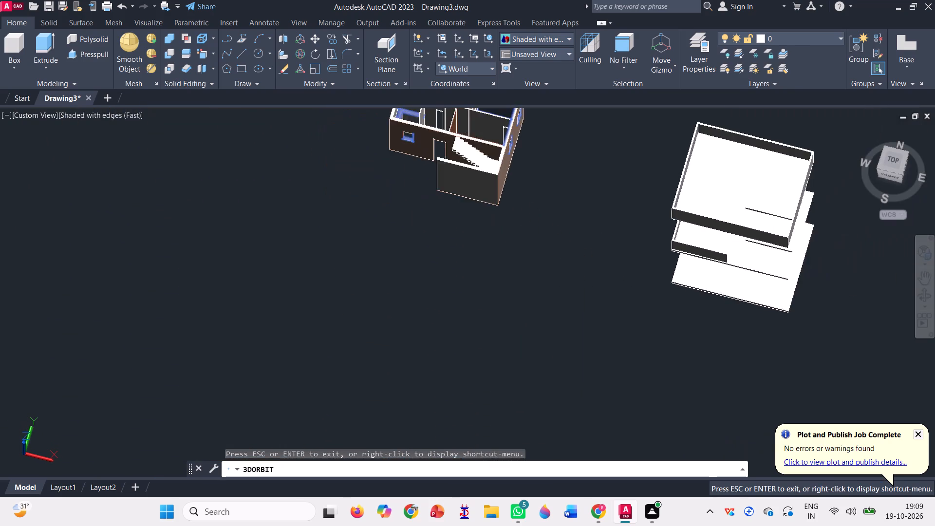
scroll(486, 393, down, 3)
drag(504, 130, 552, 155)
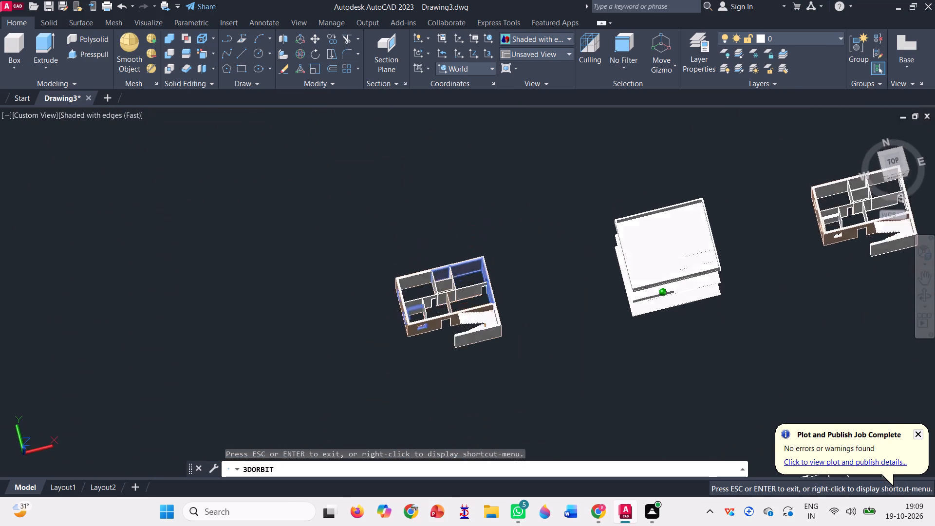
drag(552, 155, 612, 199)
scroll(617, 201, down, 8)
scroll(544, 377, up, 4)
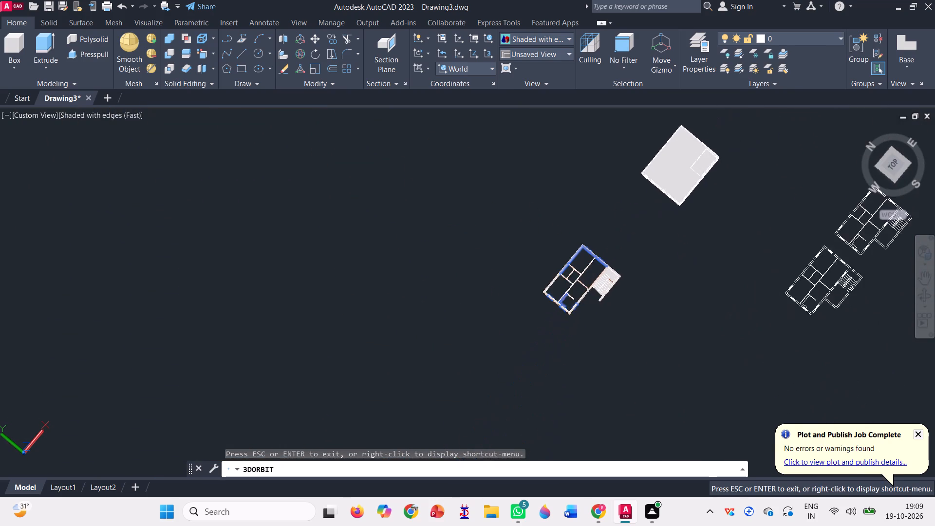
scroll(541, 360, up, 4)
drag(590, 376, 607, 349)
scroll(613, 298, up, 3)
drag(535, 346, 637, 338)
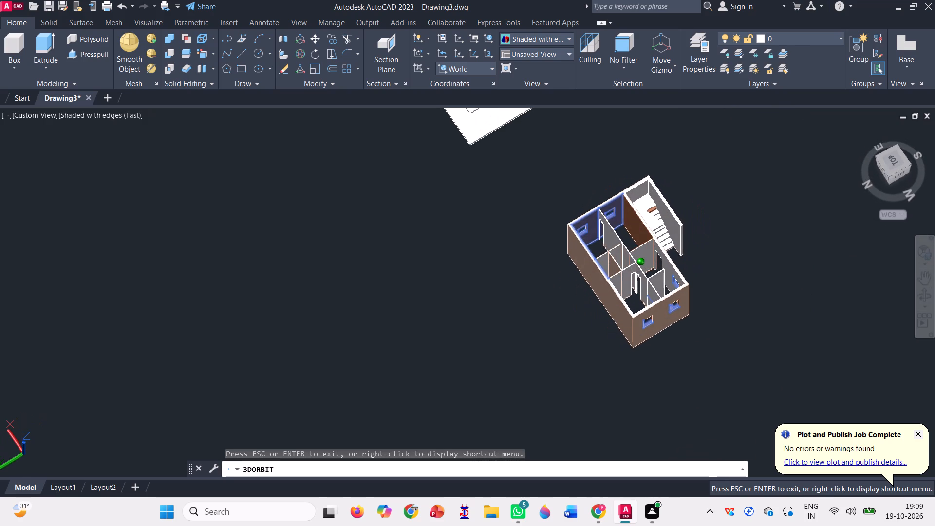
drag(637, 338, 639, 338)
drag(696, 350, 695, 327)
scroll(680, 292, up, 1)
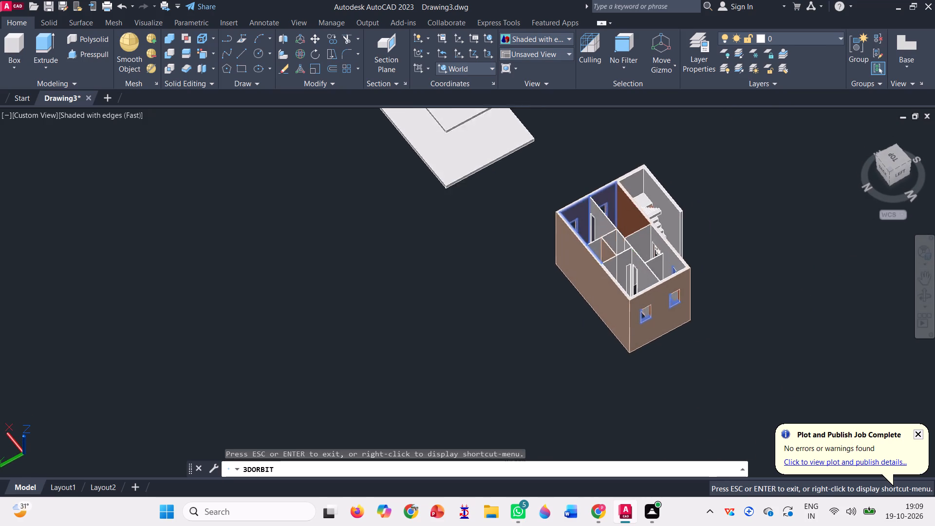
scroll(680, 292, up, 11)
key(Escape)
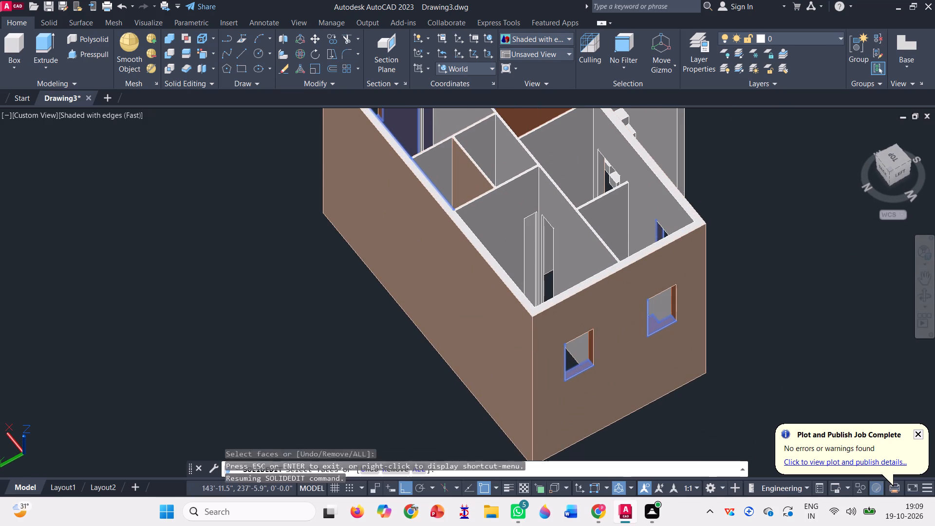
scroll(679, 312, up, 3)
click(663, 303)
scroll(662, 294, down, 1)
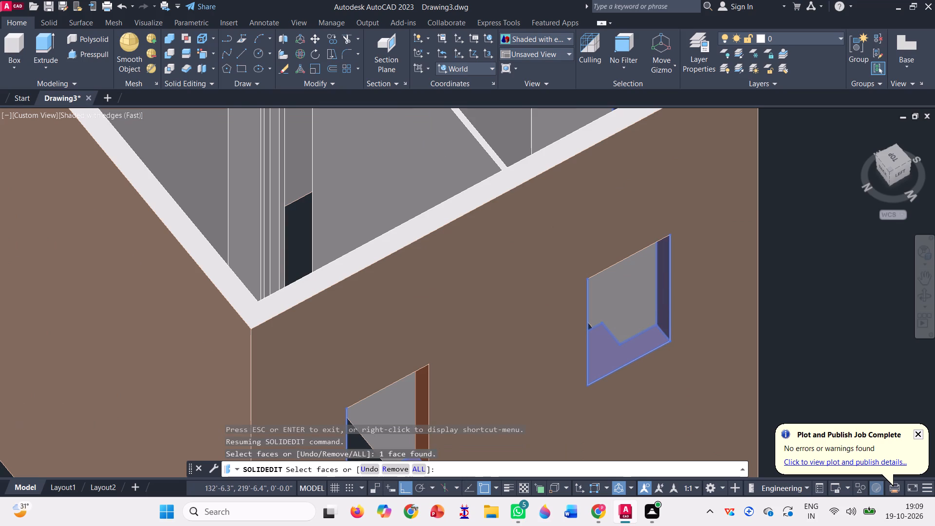
scroll(530, 383, up, 2)
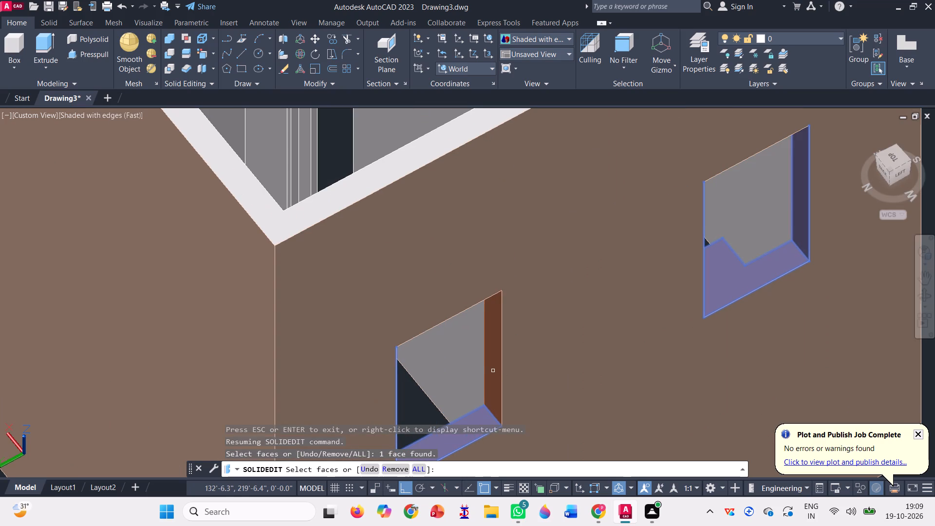
click(493, 369)
click(496, 383)
scroll(496, 383, down, 4)
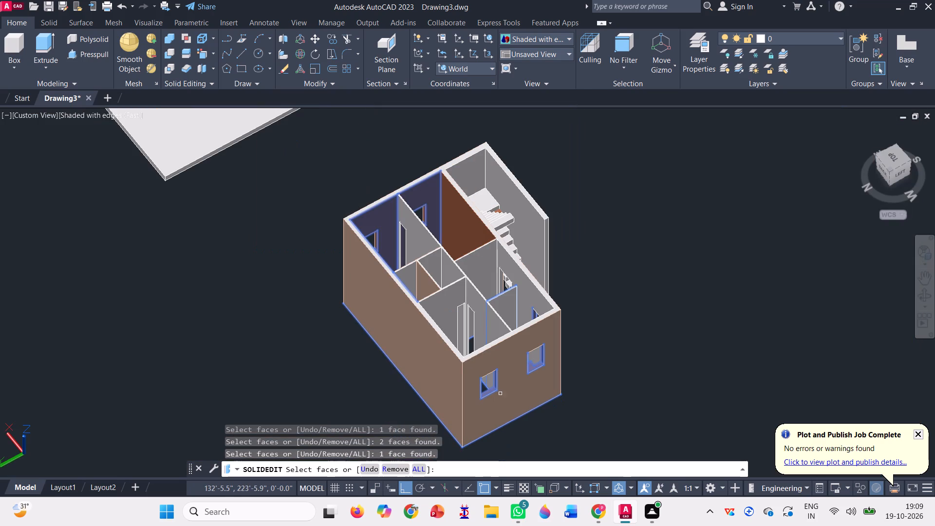
Add the opposite jambs of the two right wall windows and the two tinted inner faces of the room beside the stairs to the selection.
click(922, 296)
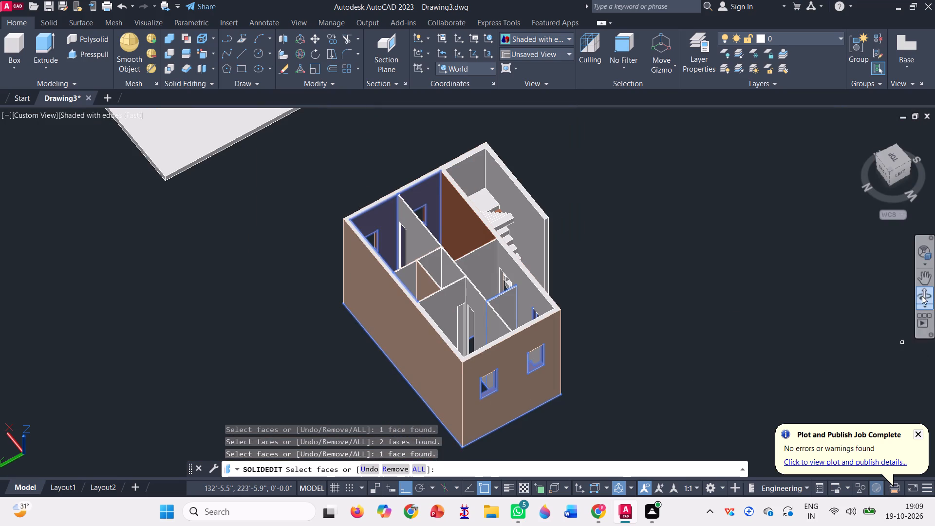
drag(566, 442, 741, 413)
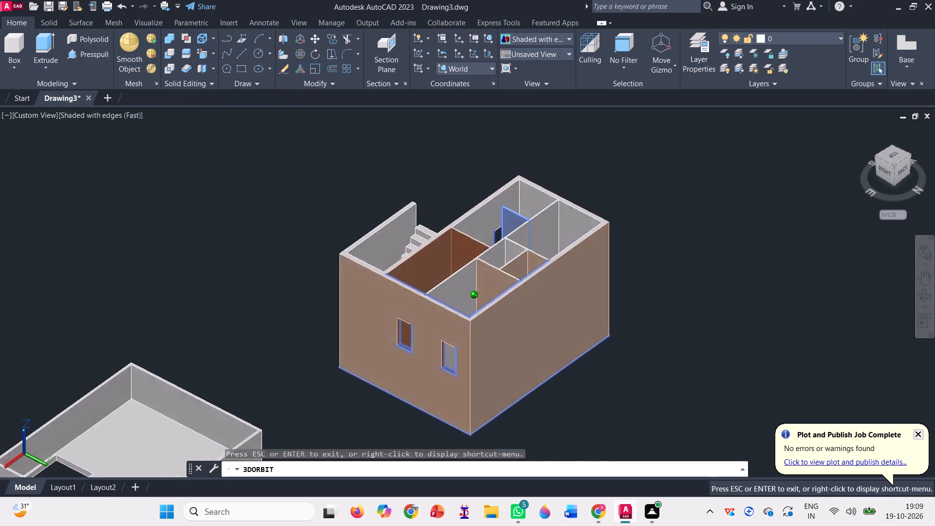
drag(741, 413, 726, 406)
scroll(375, 351, up, 7)
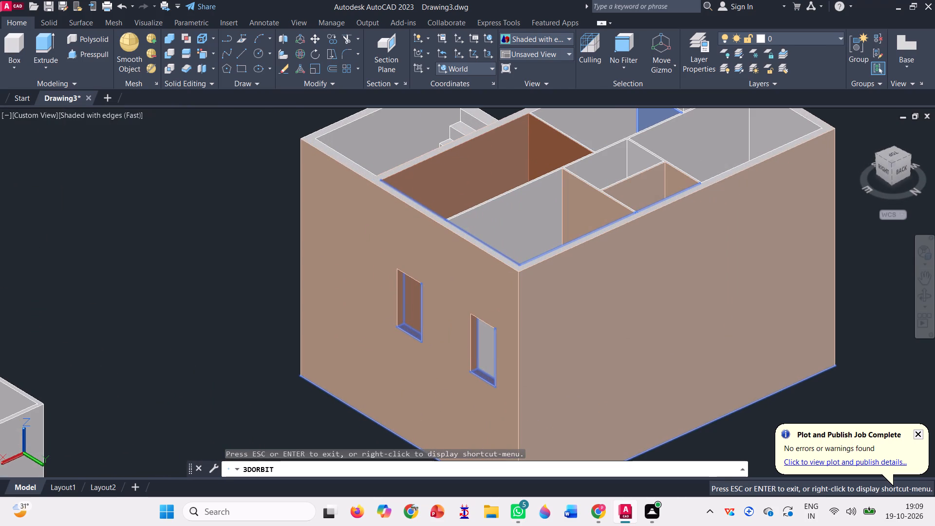
key(Escape)
scroll(381, 315, up, 3)
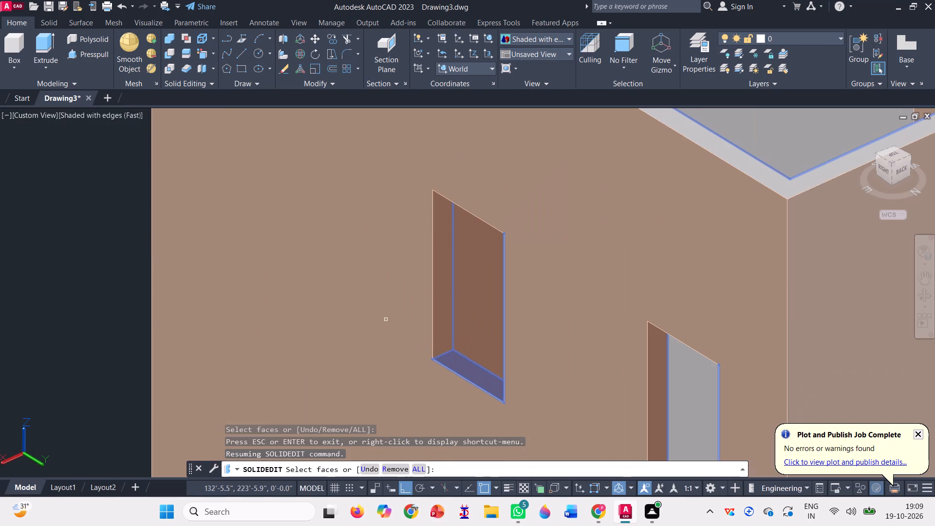
click(438, 301)
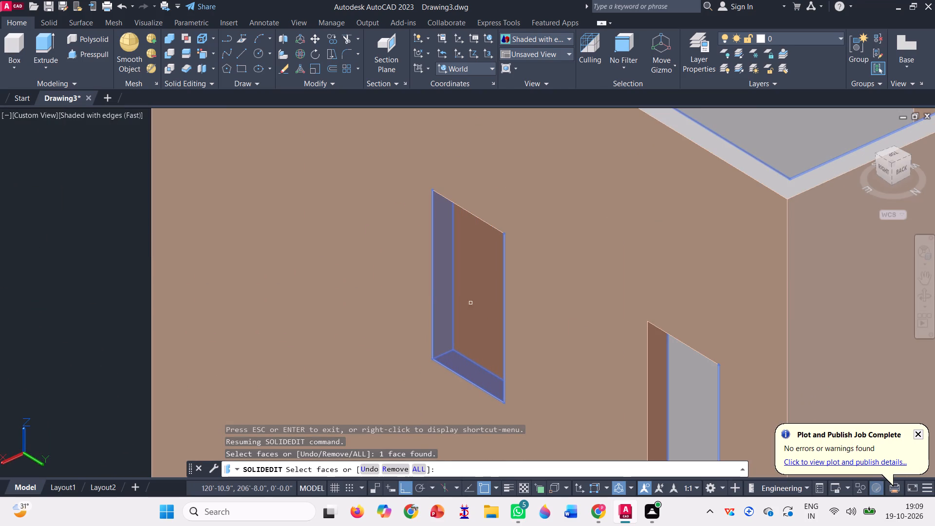
click(483, 292)
scroll(482, 313, down, 2)
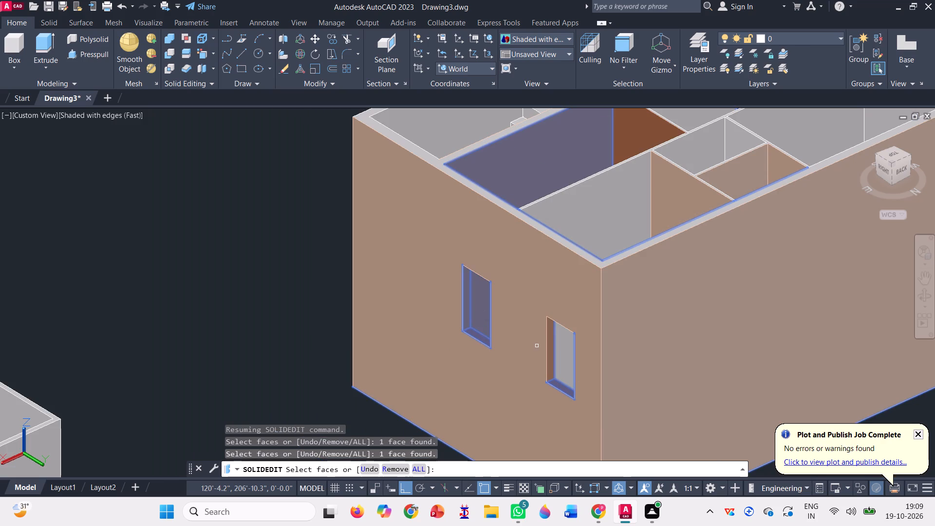
scroll(542, 350, up, 3)
click(568, 363)
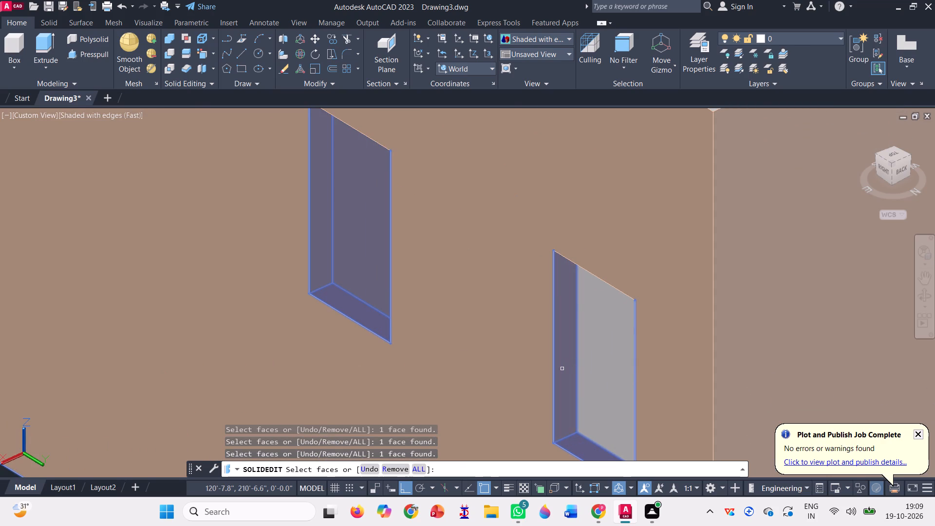
scroll(561, 368, down, 3)
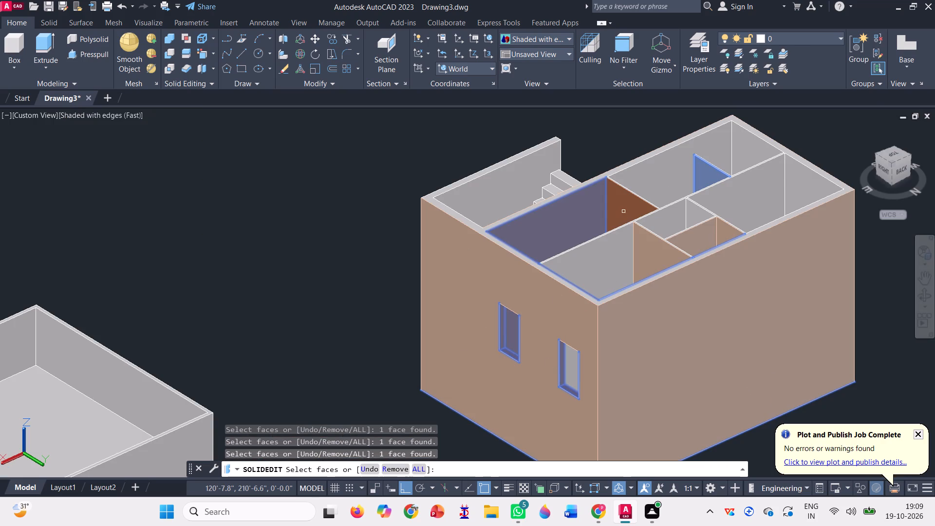
click(623, 210)
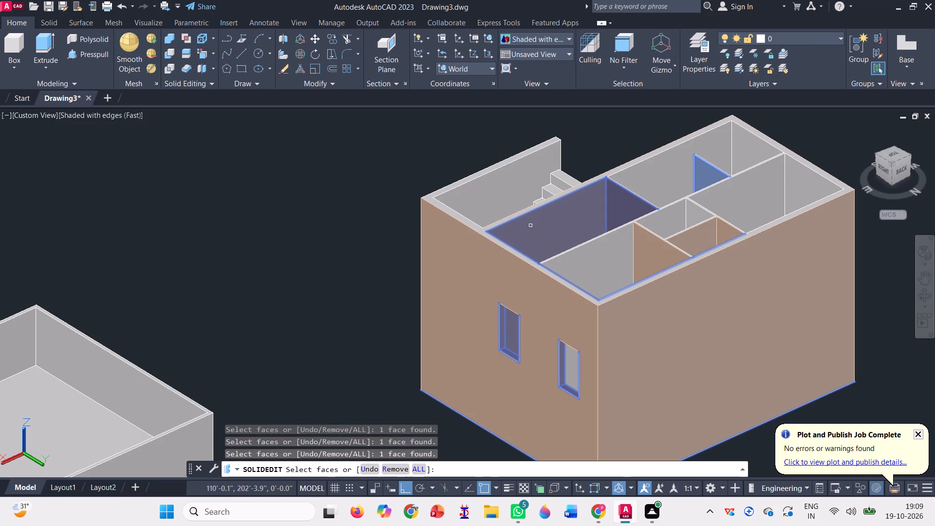
Colour all the selected interior and window reveal faces white, index colour 7.
key(Return)
click(500, 169)
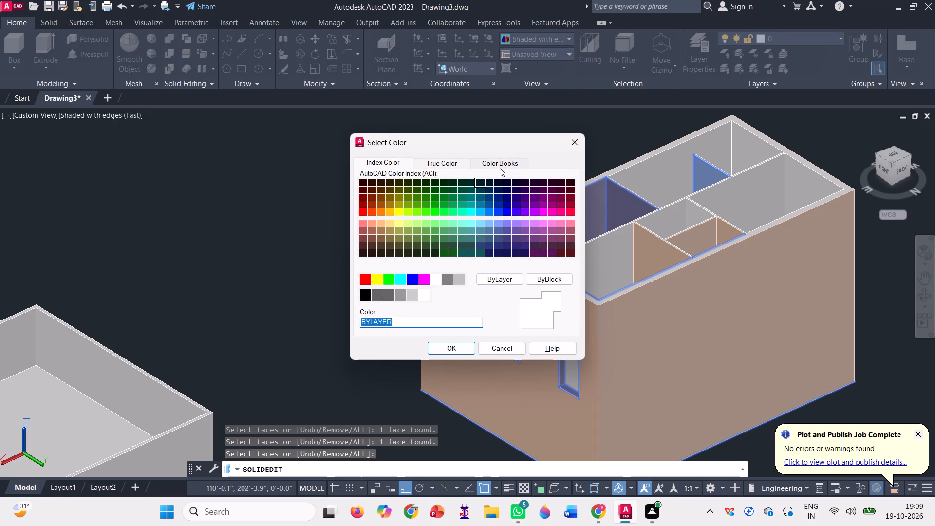
click(500, 164)
click(433, 163)
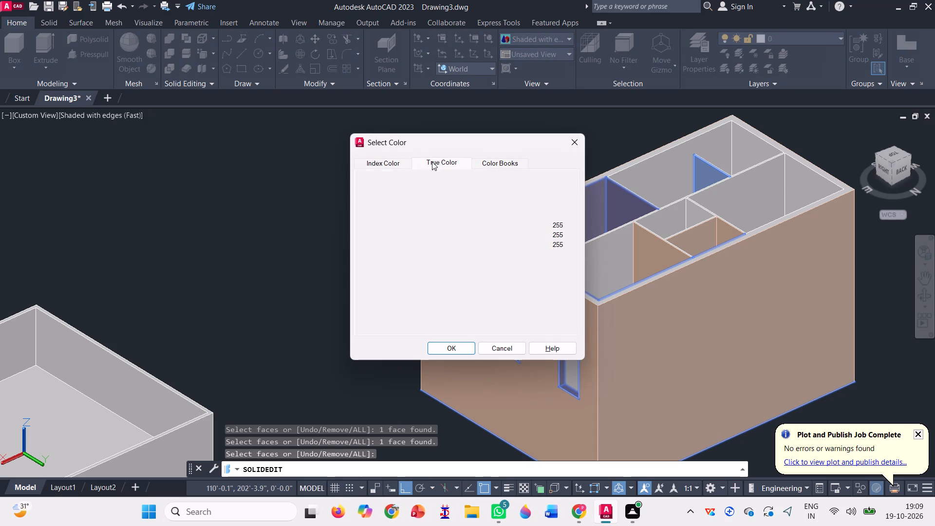
click(400, 165)
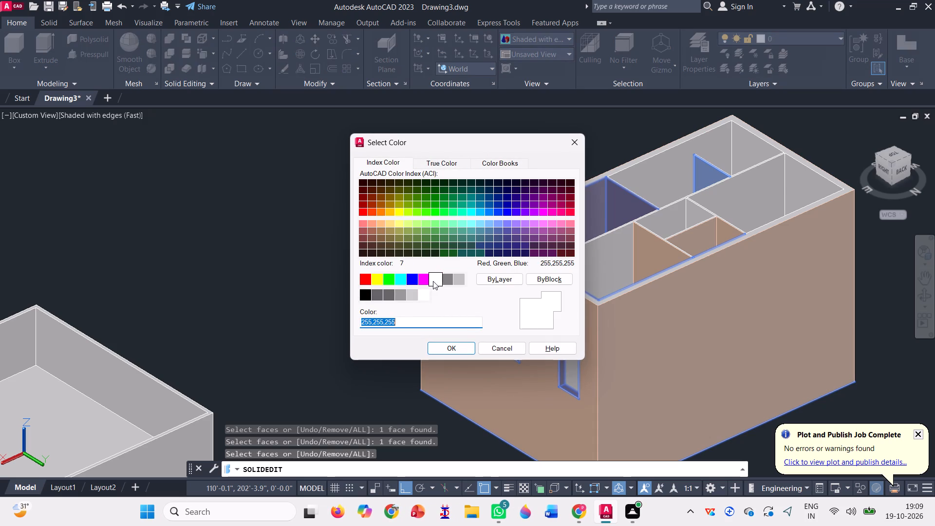
click(433, 280)
click(456, 345)
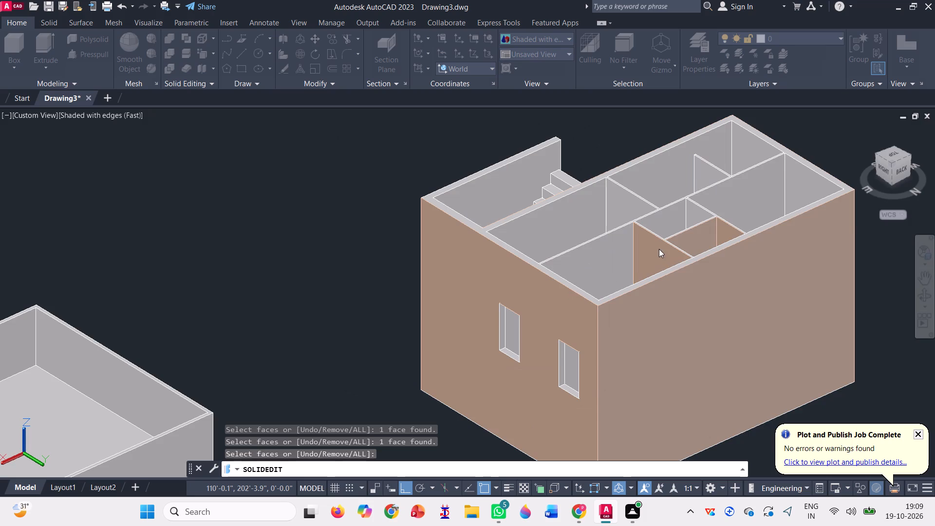
Colour the remaining tinted partition faces in and beside the small bathroom-sized rooms white.
scroll(659, 249, up, 2)
scroll(570, 280, down, 2)
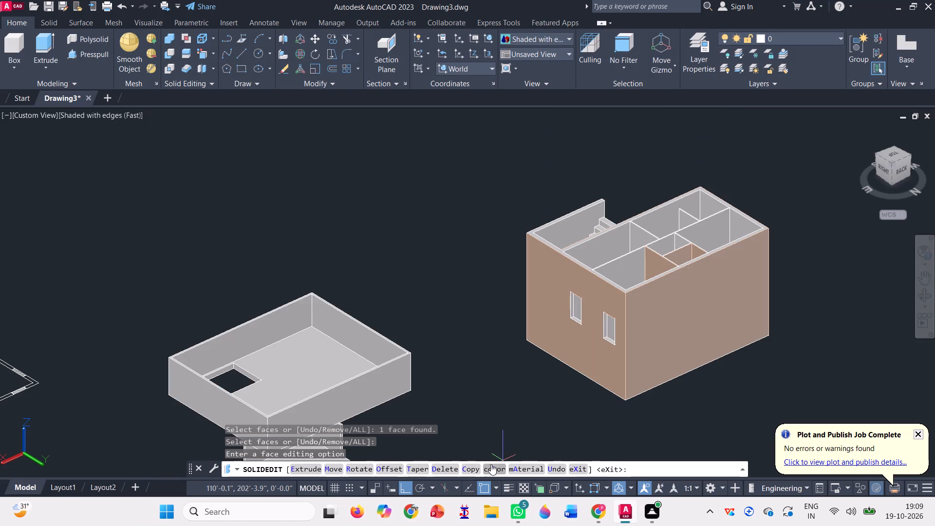
click(491, 467)
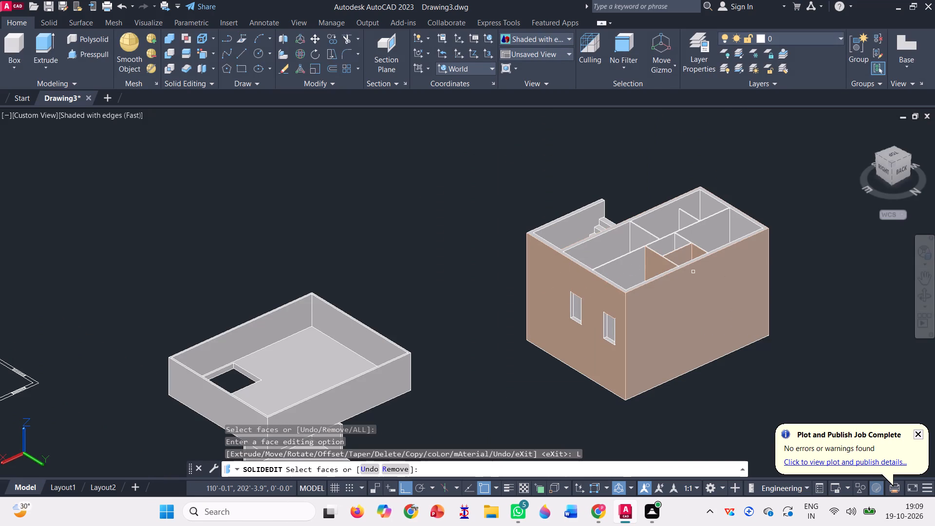
scroll(635, 264, up, 3)
click(687, 254)
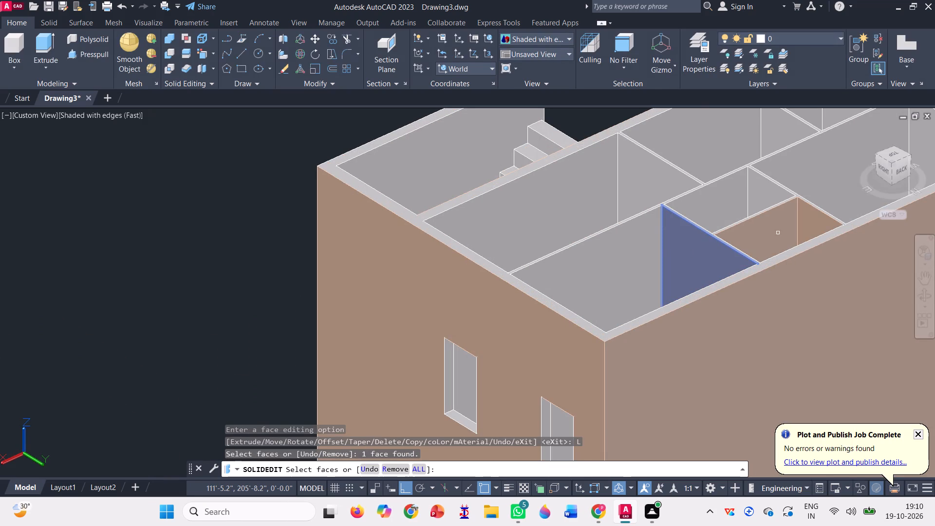
scroll(781, 225, up, 3)
click(781, 225)
click(719, 243)
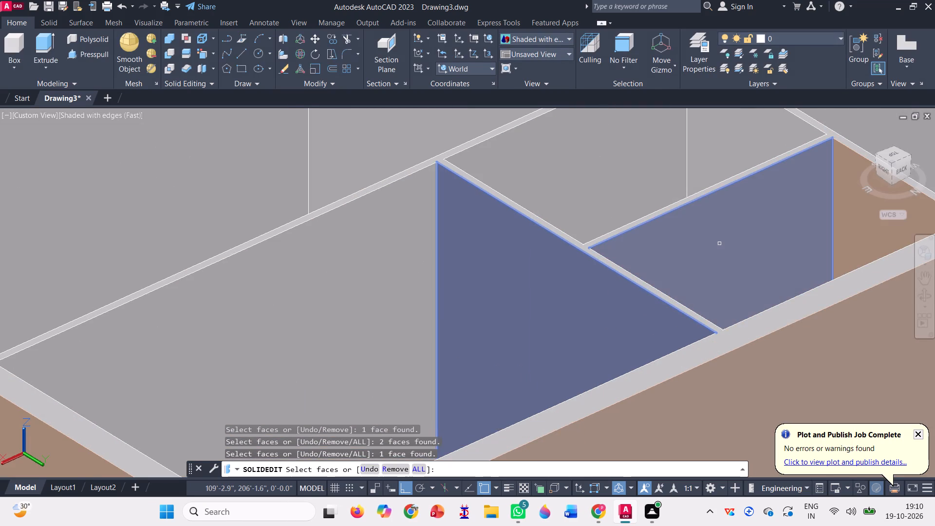
scroll(606, 254, down, 2)
click(712, 230)
scroll(499, 232, down, 2)
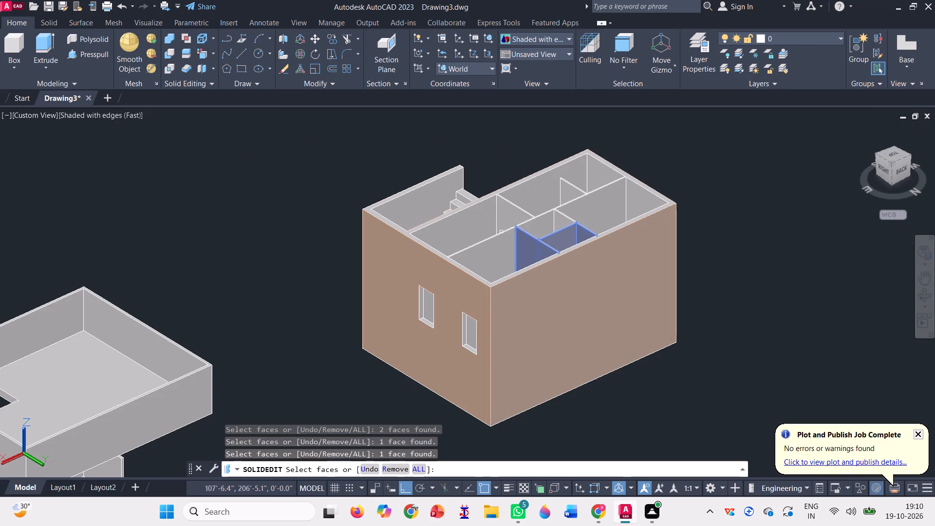
click(925, 295)
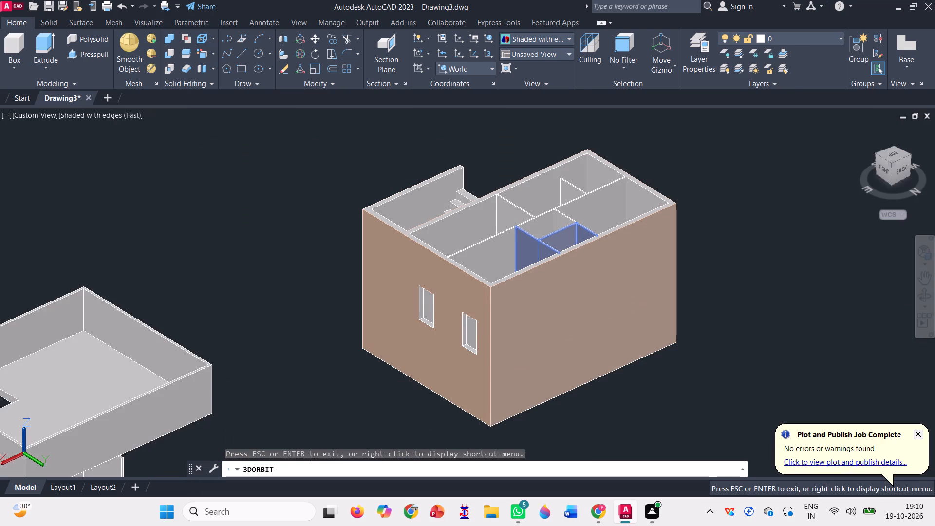
drag(758, 365, 553, 438)
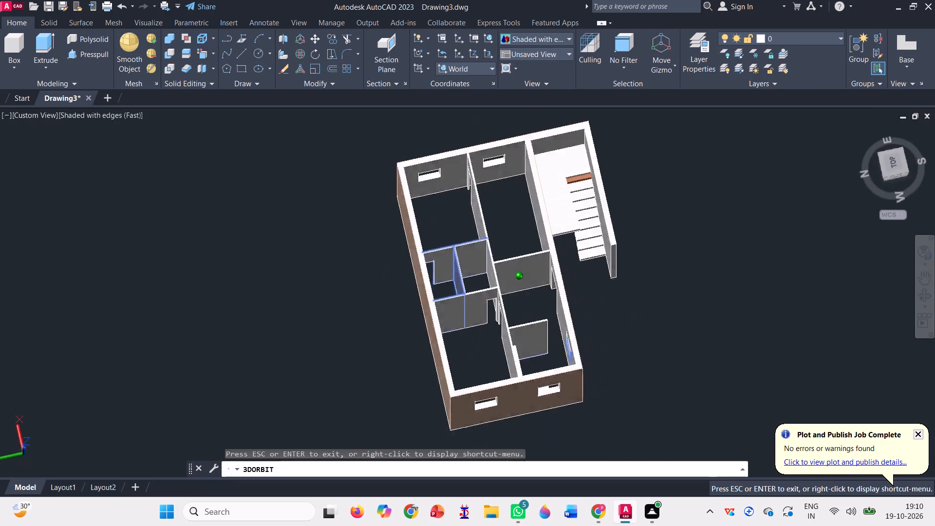
drag(553, 438, 478, 406)
scroll(444, 152, up, 2)
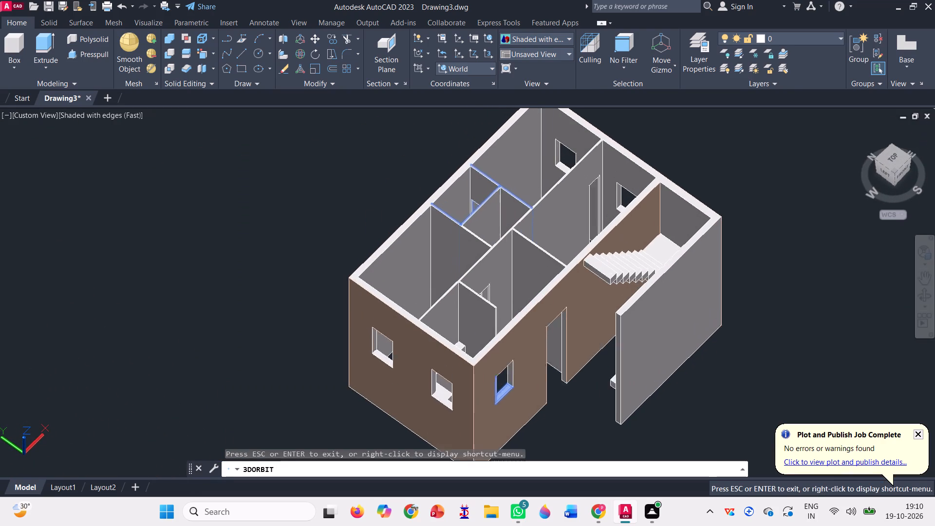
scroll(444, 152, up, 1)
scroll(485, 230, down, 3)
key(Return)
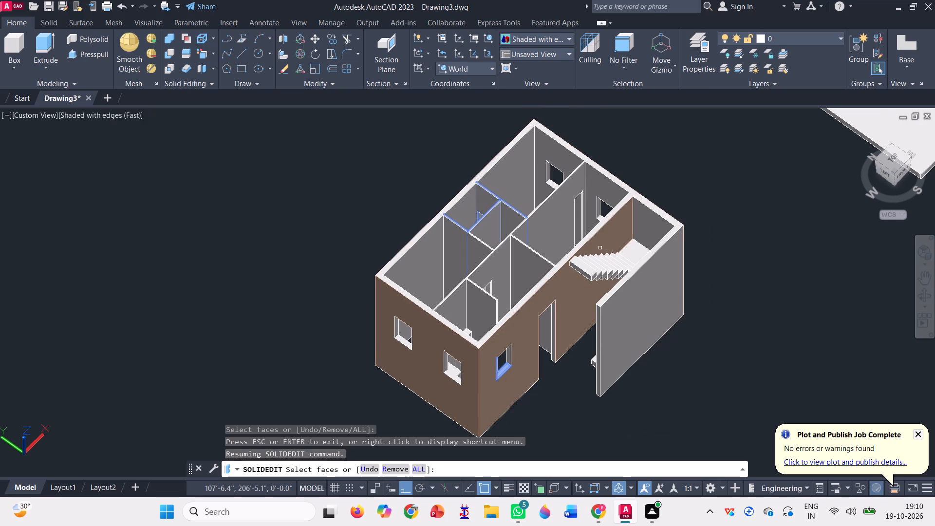
key(Return)
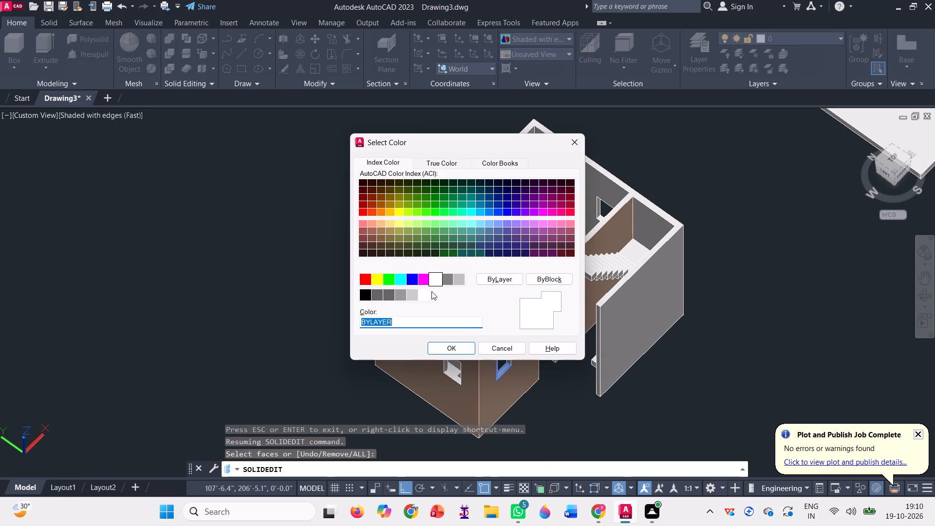
click(434, 280)
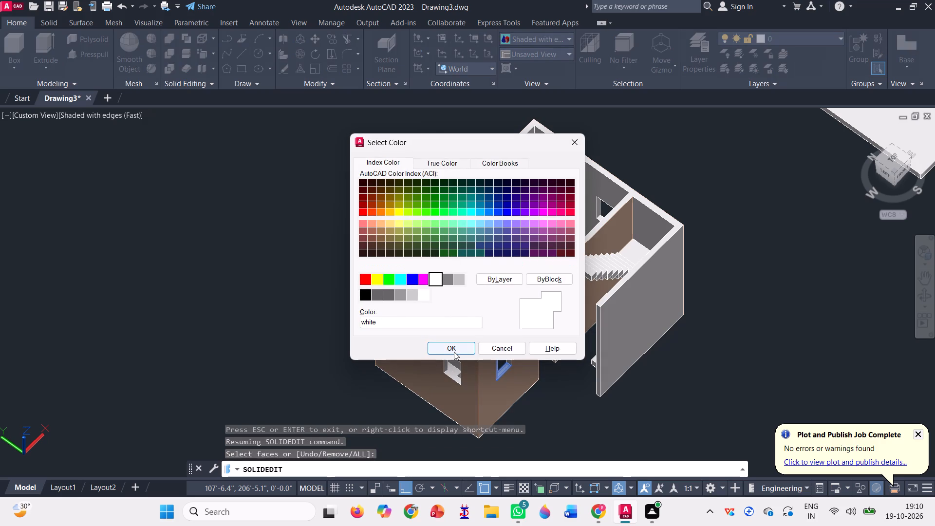
click(455, 352)
Examine the two coloured storey models and the stacked slabs and parapets between them.
scroll(468, 248, up, 1)
scroll(470, 248, down, 1)
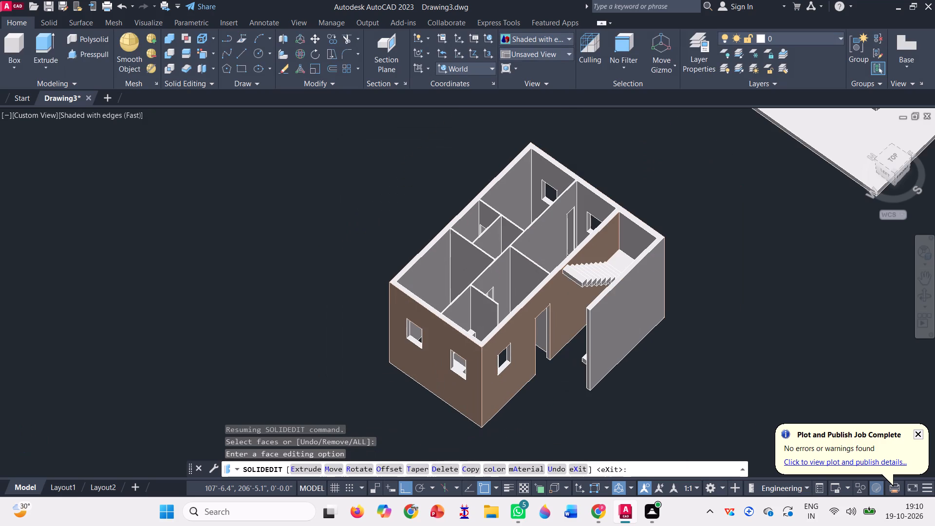
scroll(507, 269, down, 2)
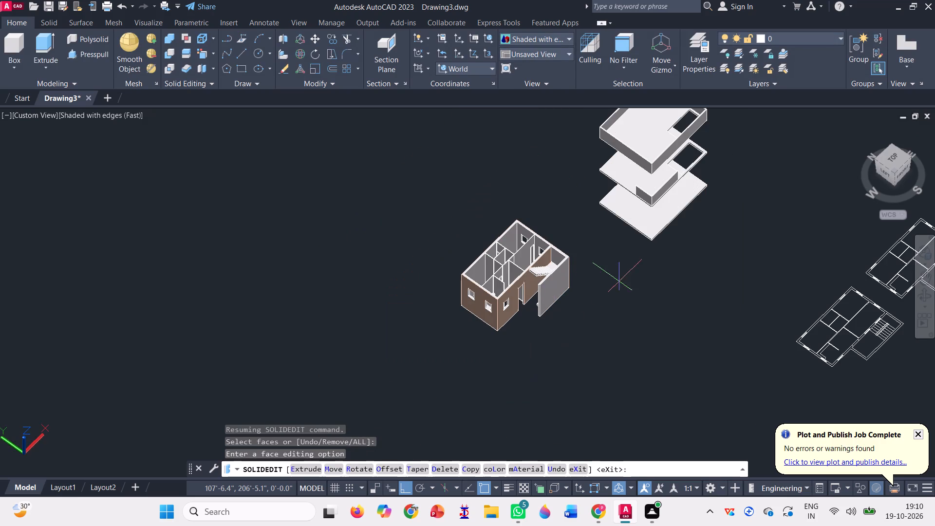
scroll(619, 280, down, 1)
scroll(651, 253, down, 1)
scroll(723, 194, up, 3)
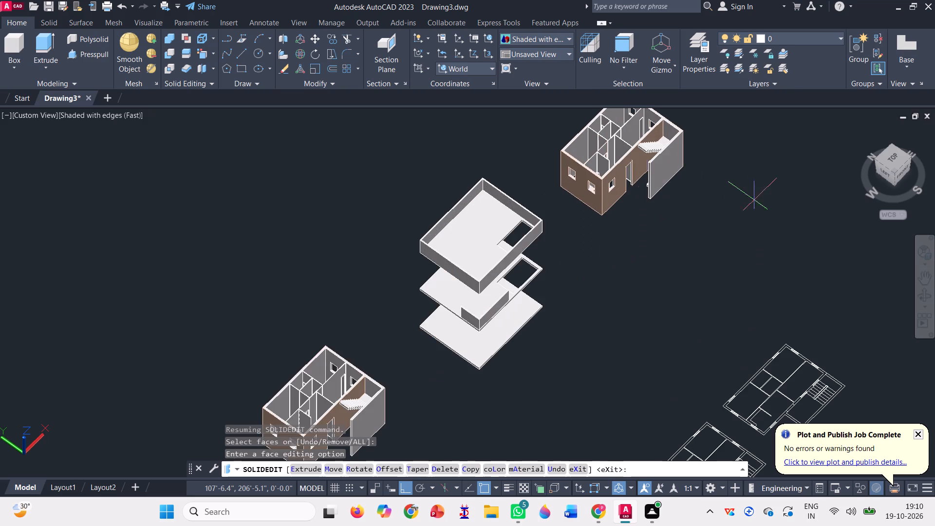
scroll(581, 246, down, 1)
scroll(624, 103, up, 3)
scroll(587, 134, up, 2)
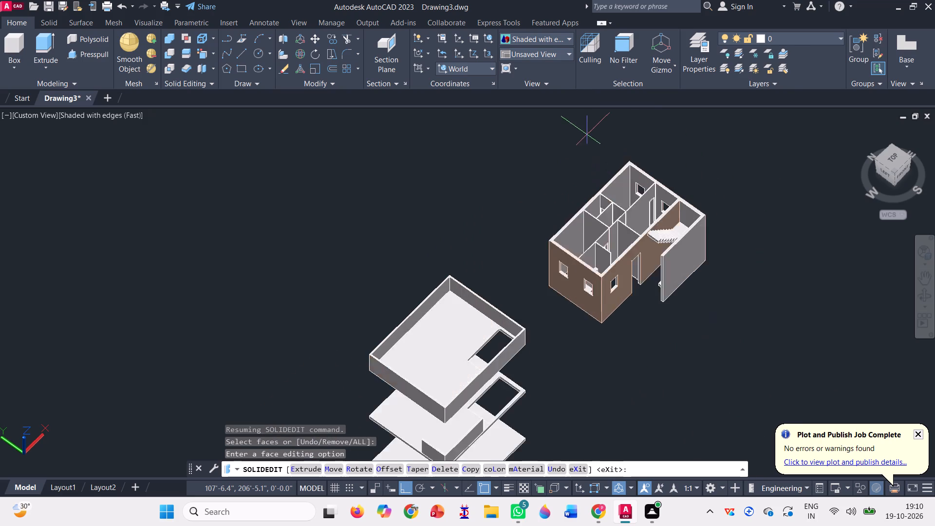
scroll(587, 134, up, 1)
scroll(693, 168, up, 1)
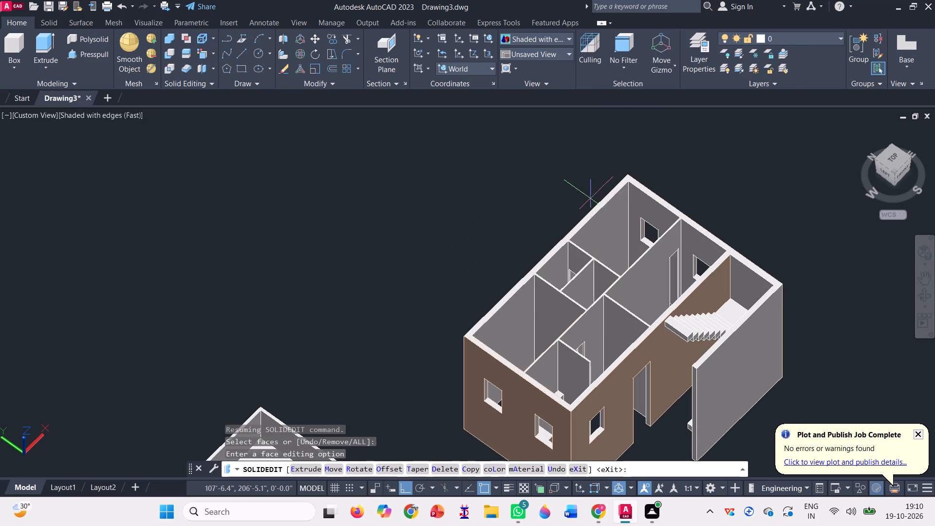
scroll(589, 197, down, 2)
scroll(509, 209, down, 1)
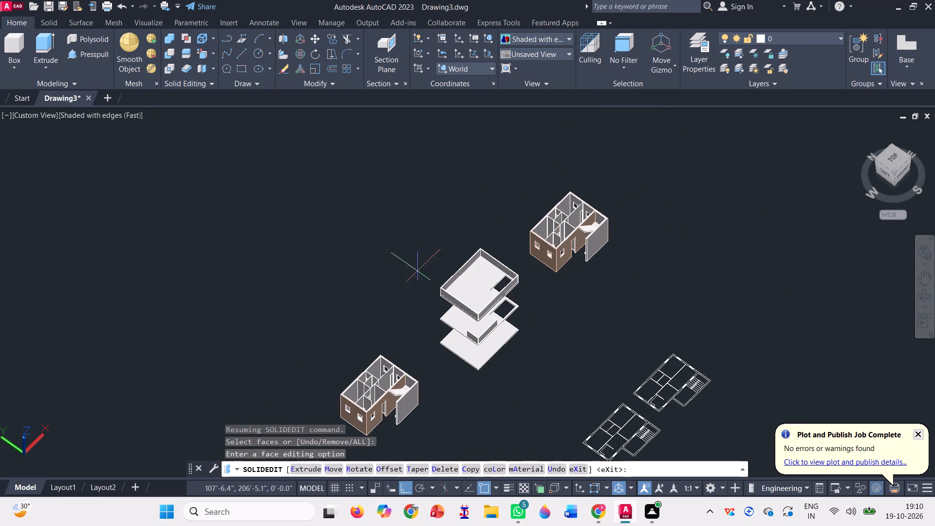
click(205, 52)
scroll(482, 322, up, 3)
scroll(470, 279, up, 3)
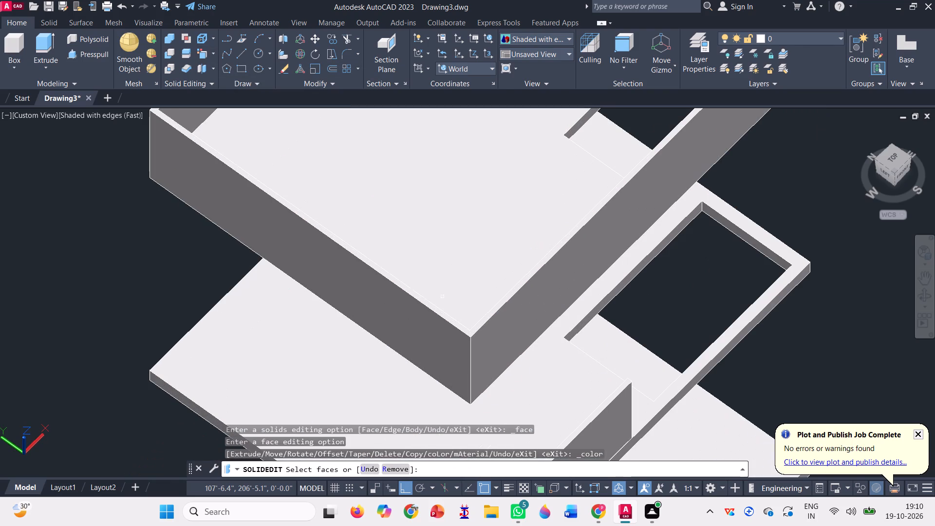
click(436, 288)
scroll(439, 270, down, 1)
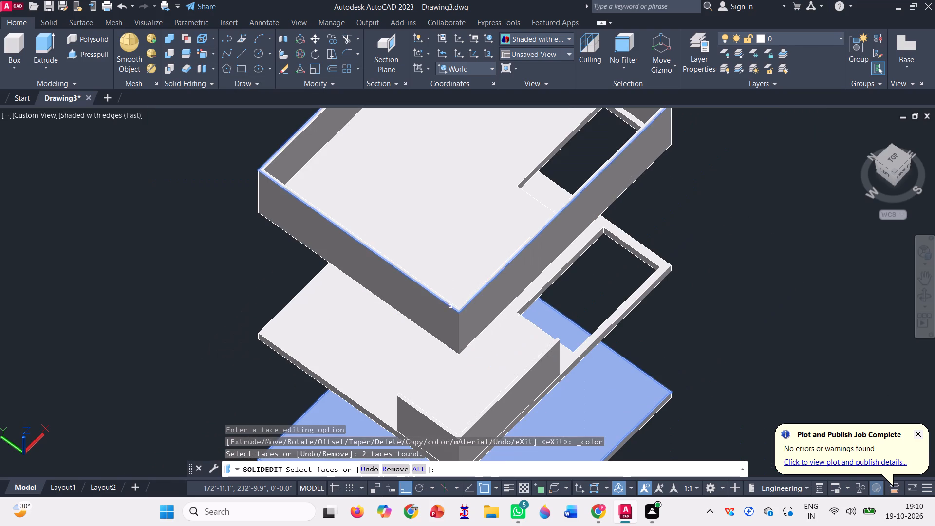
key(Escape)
Start colouring faces and select two adjacent outer faces of the topmost slab's parapet.
scroll(200, 53, down, 1)
click(200, 53)
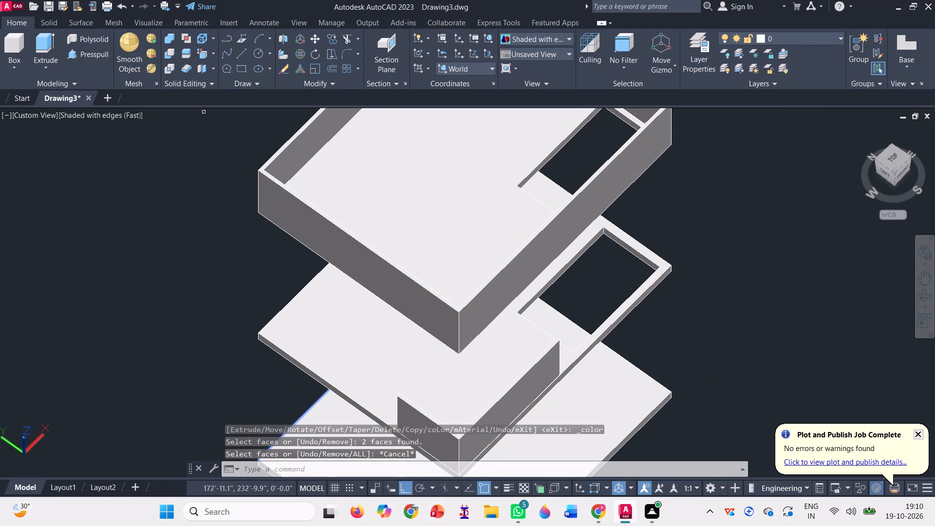
click(289, 217)
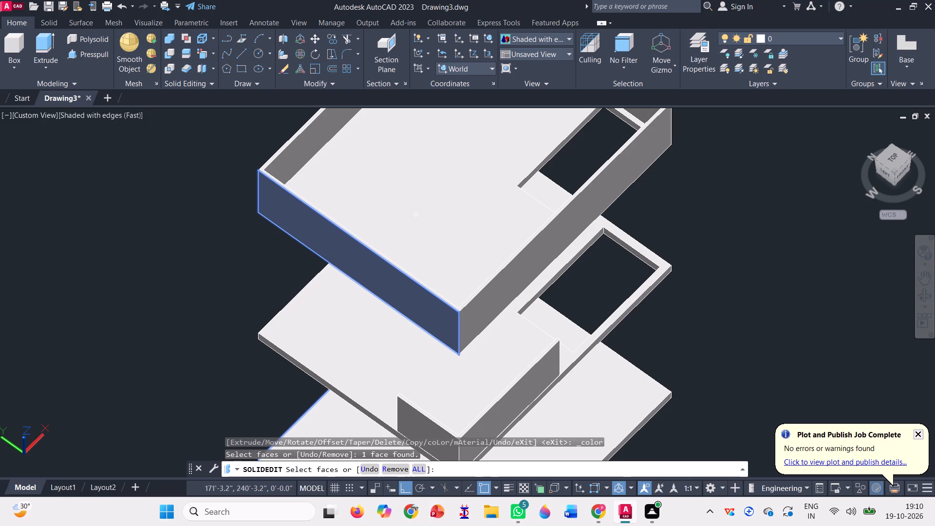
scroll(466, 280, up, 4)
scroll(484, 295, down, 1)
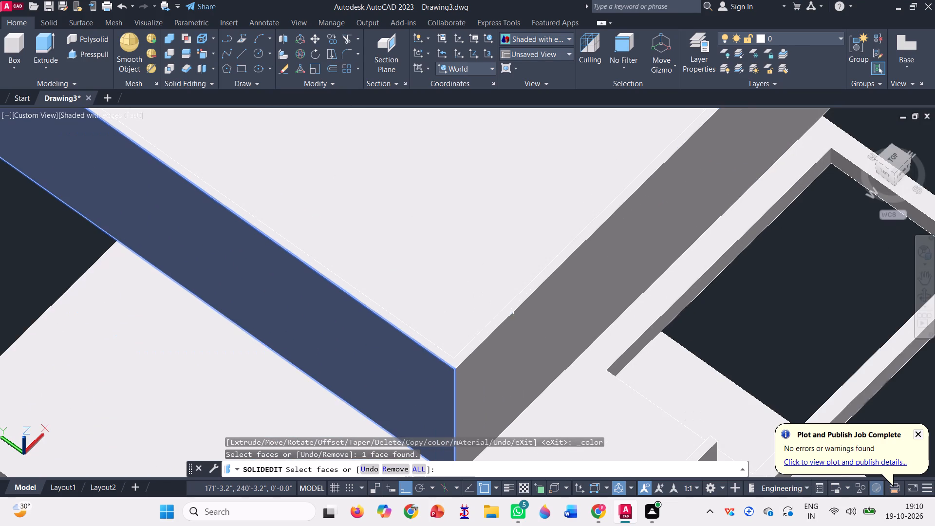
click(518, 339)
scroll(477, 320, down, 3)
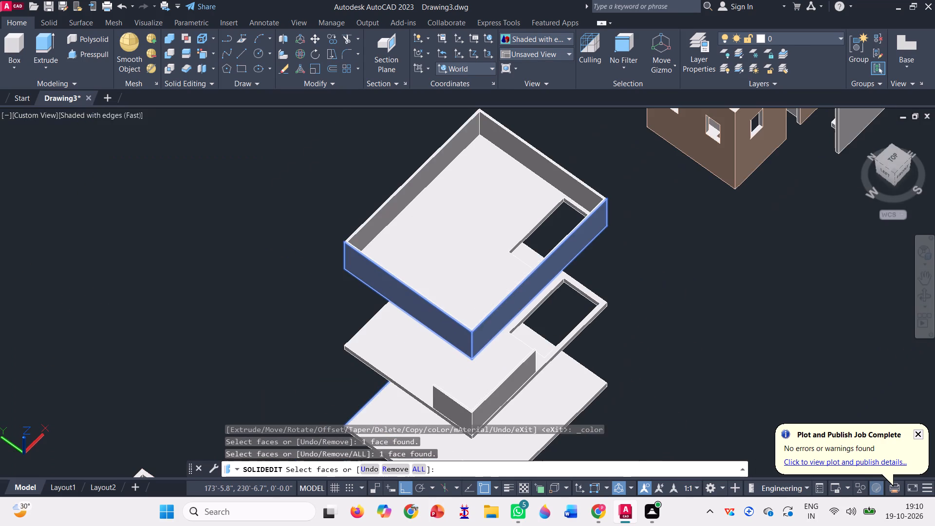
Add the other two outer parapet faces, the top slab's floor surface and the inner parapet face beside the stair opening to the selection.
click(926, 294)
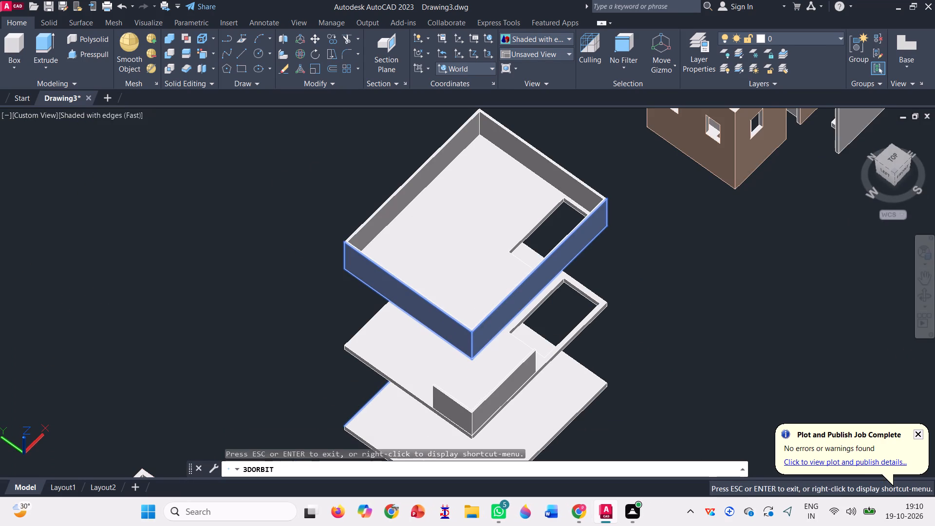
drag(317, 323, 519, 335)
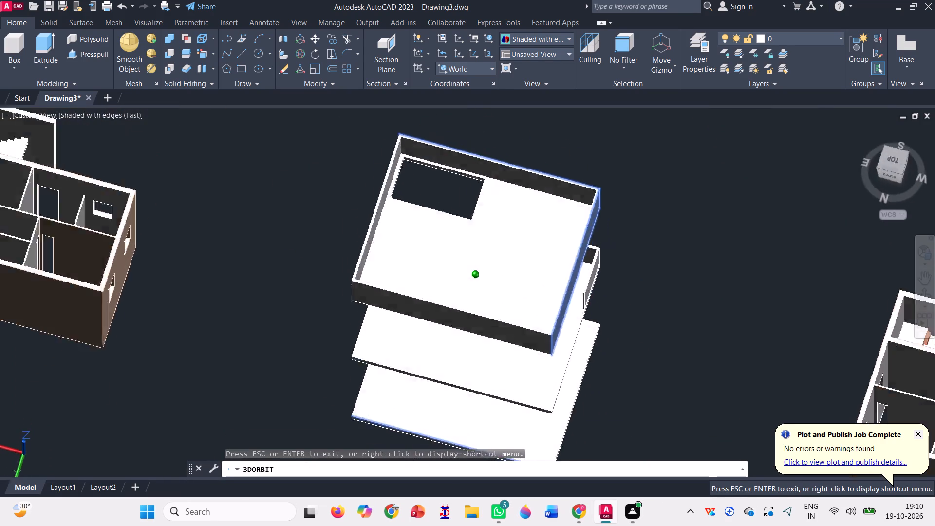
drag(519, 335, 598, 327)
scroll(409, 369, up, 3)
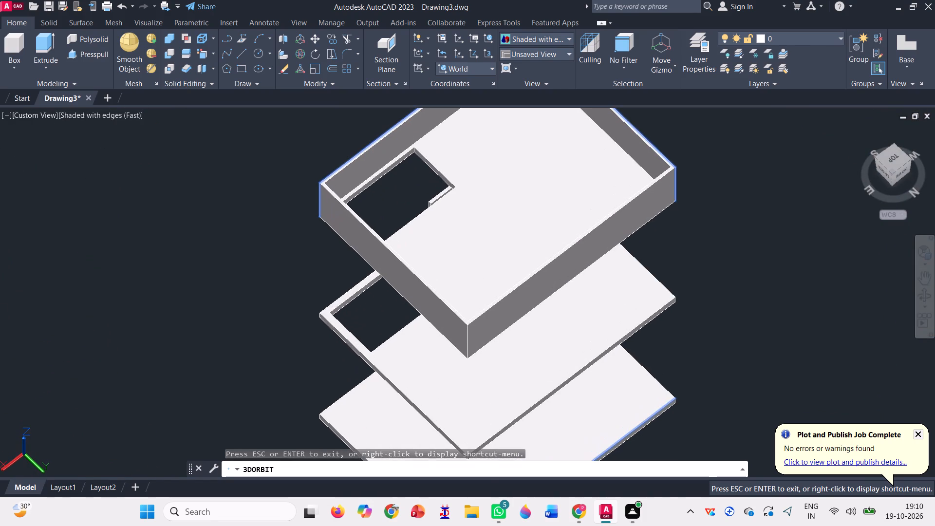
key(Escape)
click(329, 214)
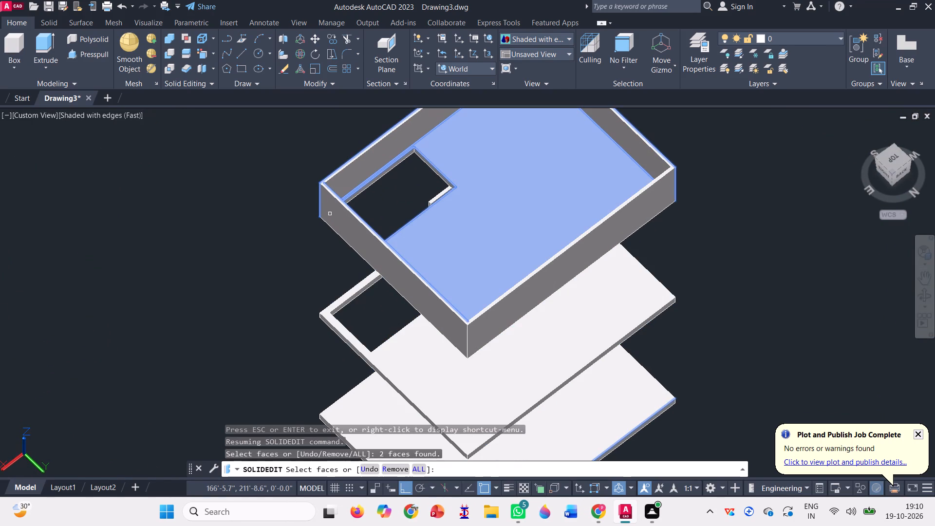
click(330, 213)
scroll(330, 213, up, 3)
click(316, 203)
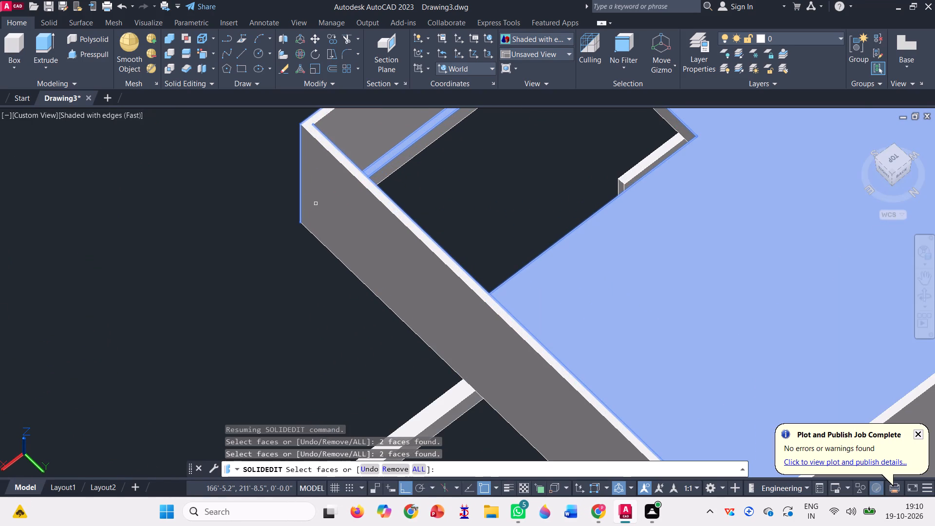
scroll(311, 223, down, 1)
click(310, 223)
scroll(411, 248, down, 1)
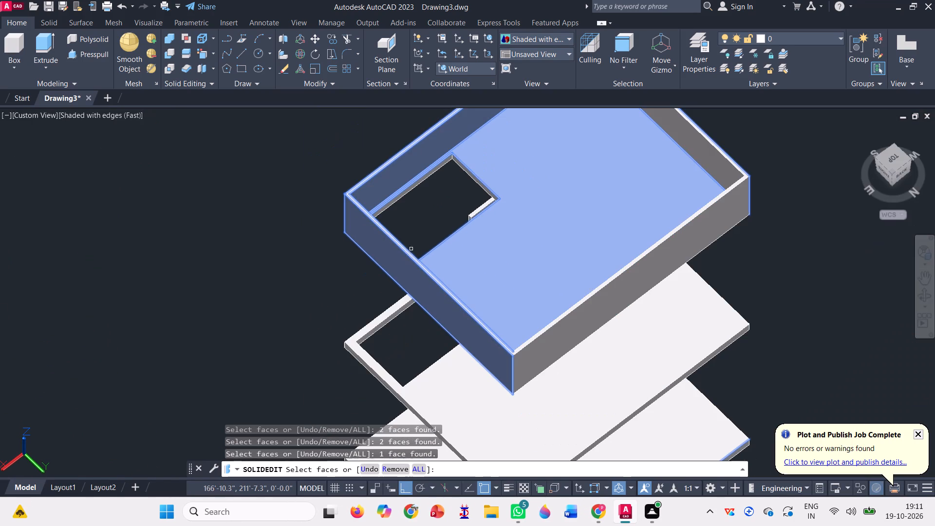
scroll(622, 292, up, 3)
click(612, 285)
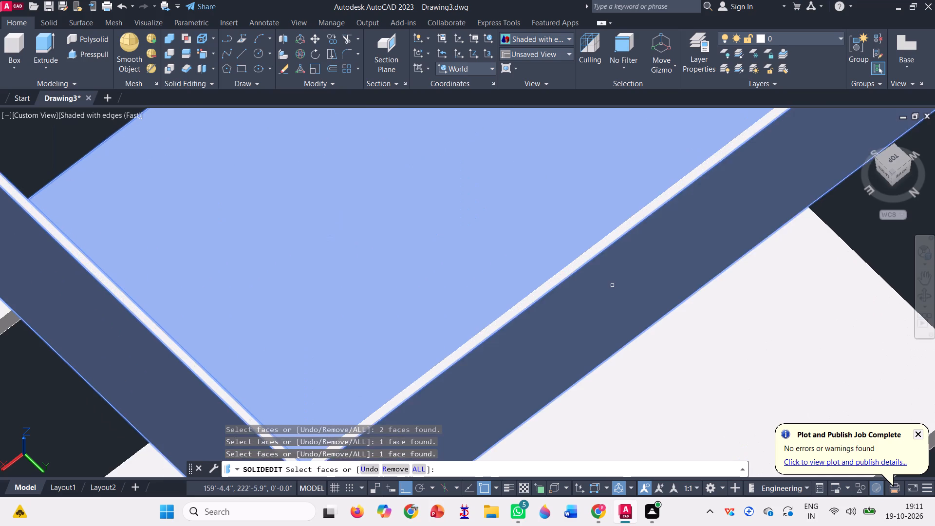
Add the remaining two inner parapet faces of the topmost slab to the selection and colour all selected faces DIC 1.
scroll(612, 285, down, 3)
scroll(613, 132, up, 2)
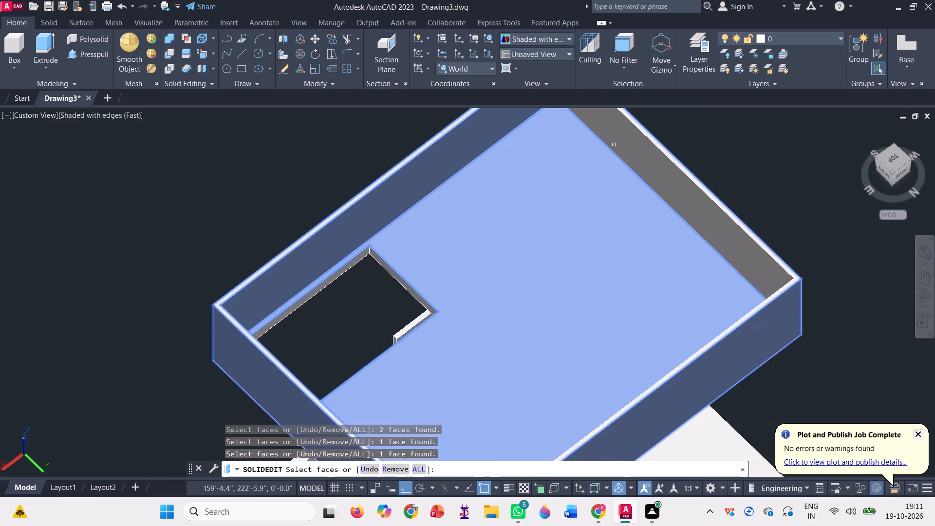
scroll(605, 197, down, 1)
scroll(670, 188, up, 2)
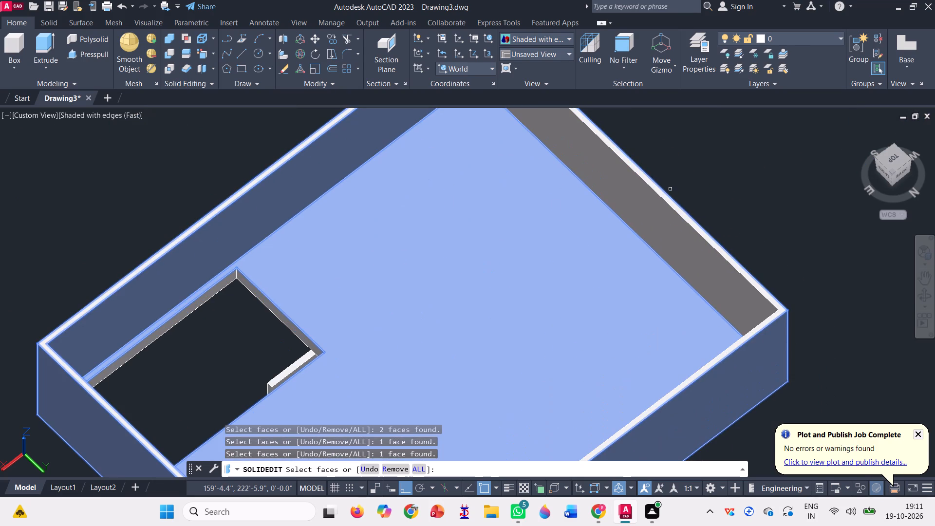
click(629, 189)
scroll(537, 184, down, 2)
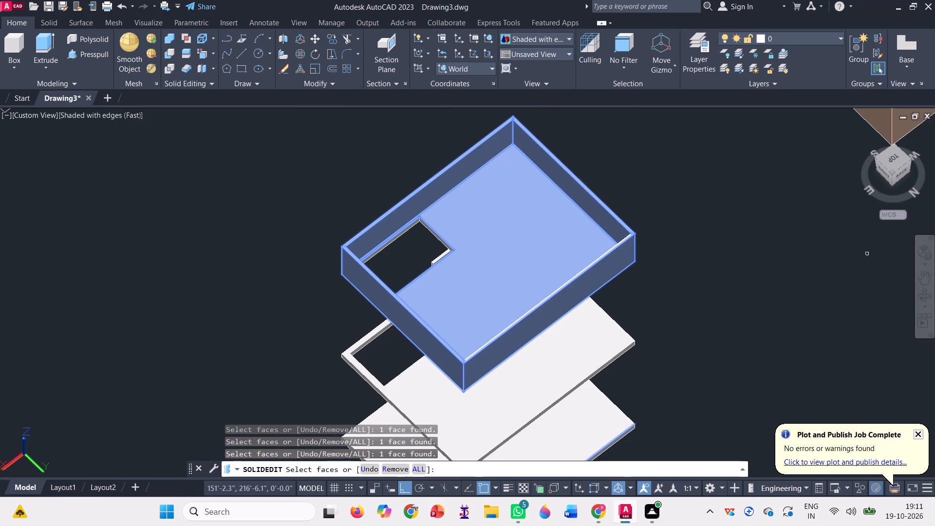
click(918, 296)
drag(656, 354, 680, 349)
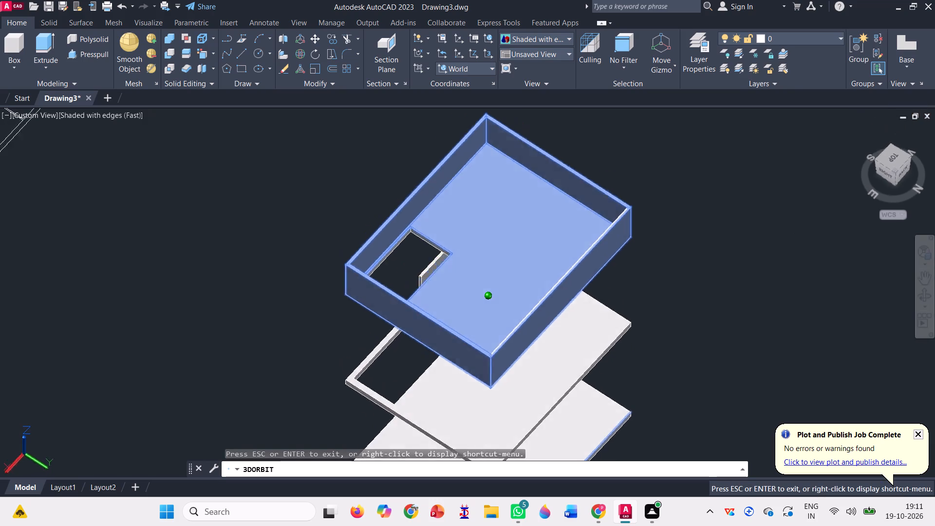
drag(680, 349, 934, 357)
key(Escape)
scroll(382, 192, up, 2)
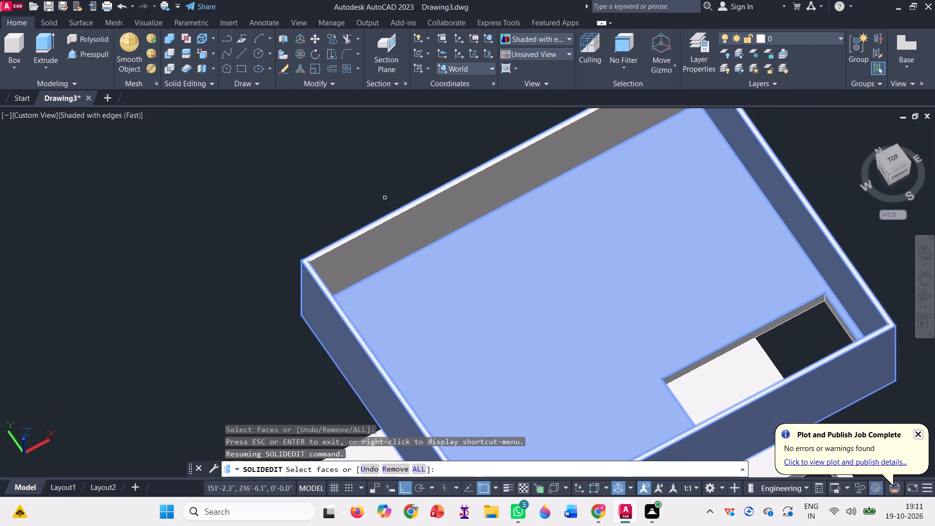
click(398, 226)
scroll(398, 224, down, 2)
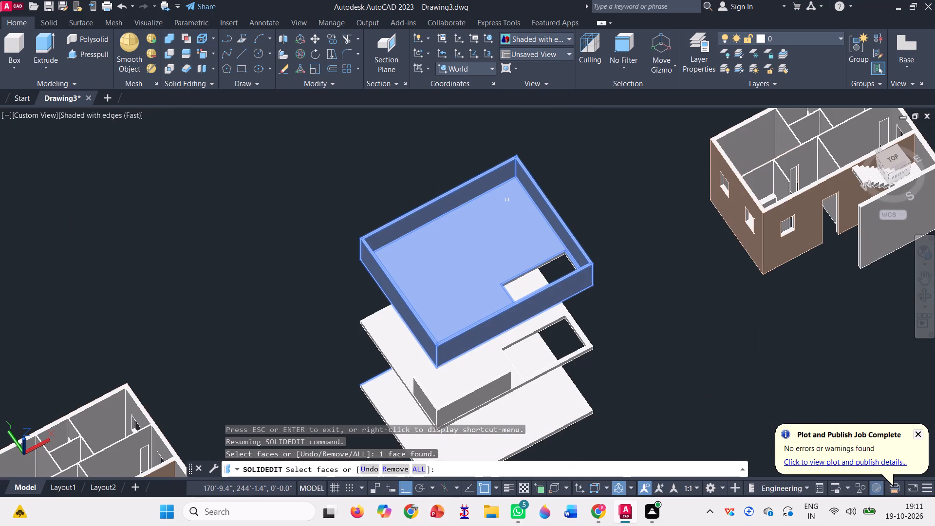
key(space)
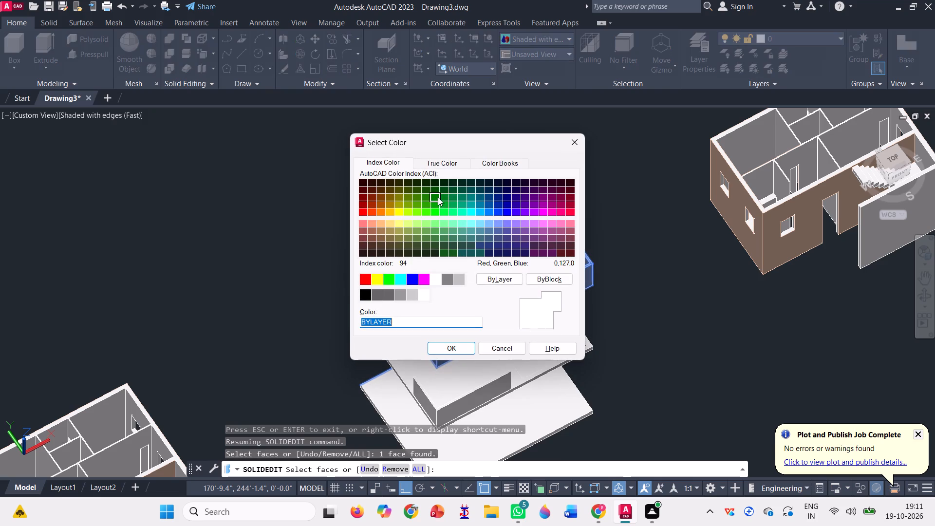
click(492, 166)
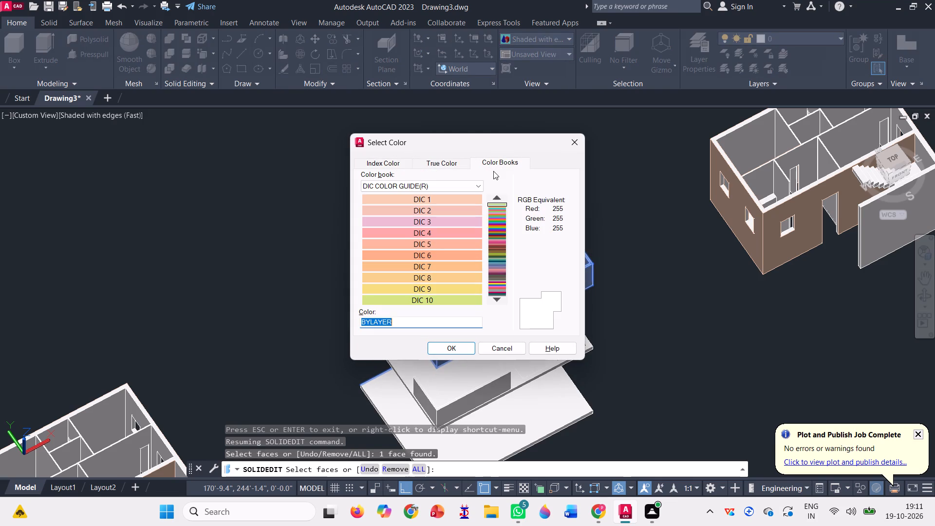
click(463, 198)
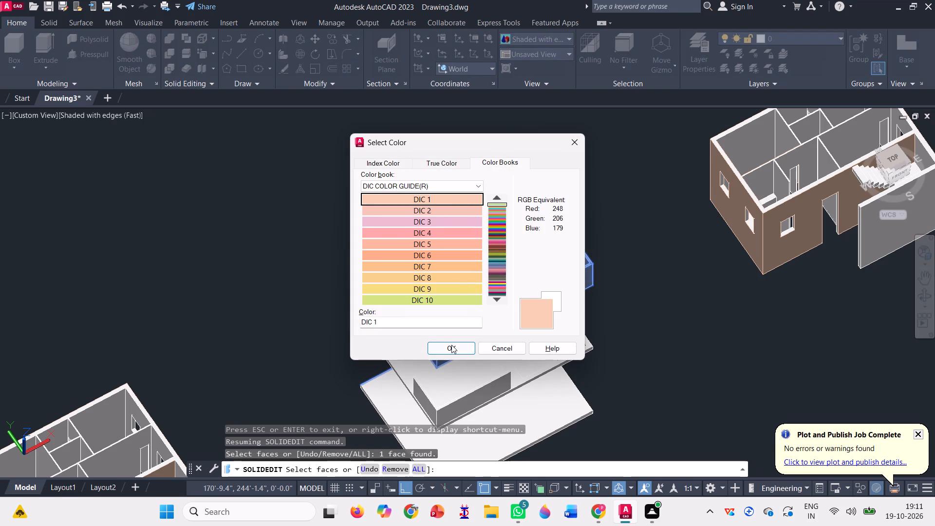
click(451, 346)
scroll(545, 246, down, 1)
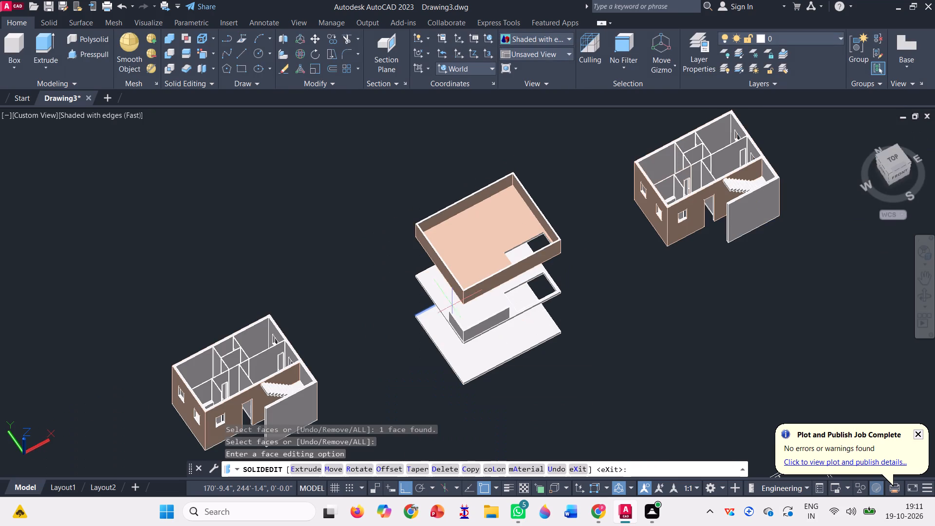
click(653, 193)
click(686, 218)
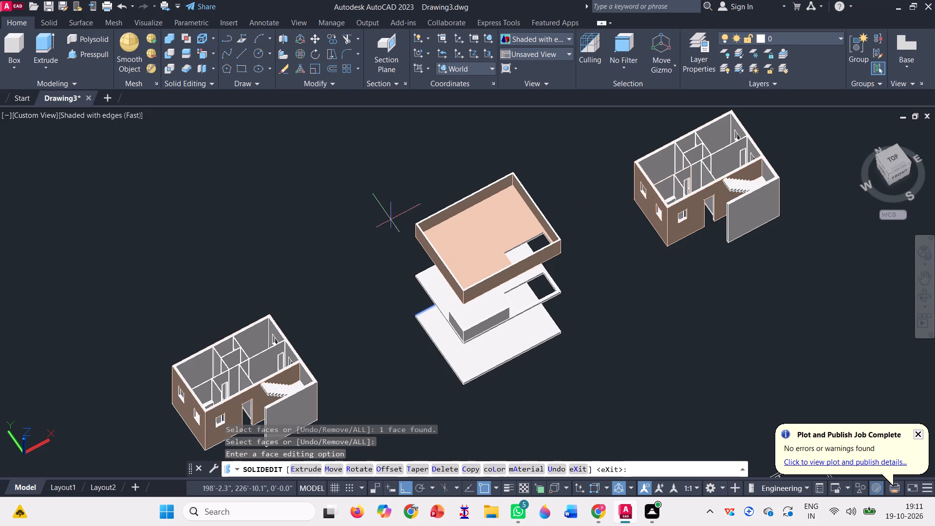
key(Escape)
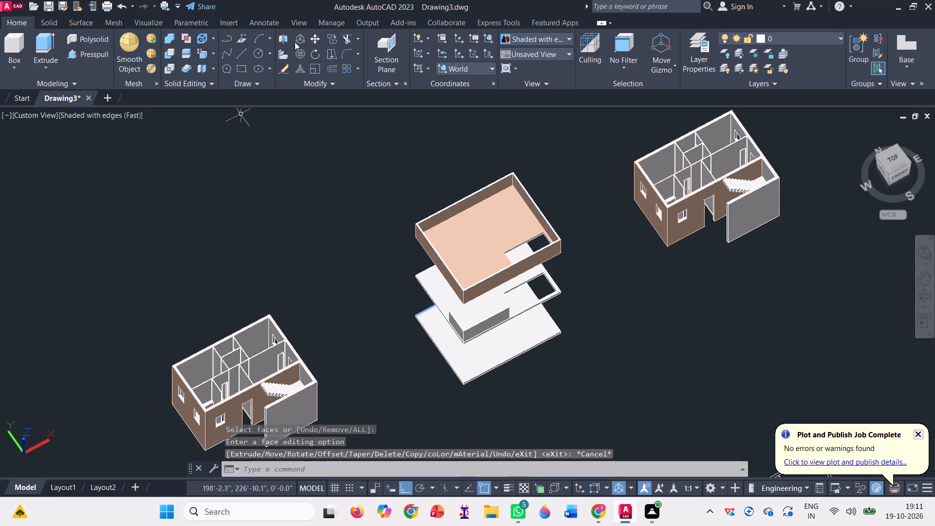
Move the storey model standing east of the slab stack by its bottom outer corner onto the matching corner of the lowest slab.
click(312, 37)
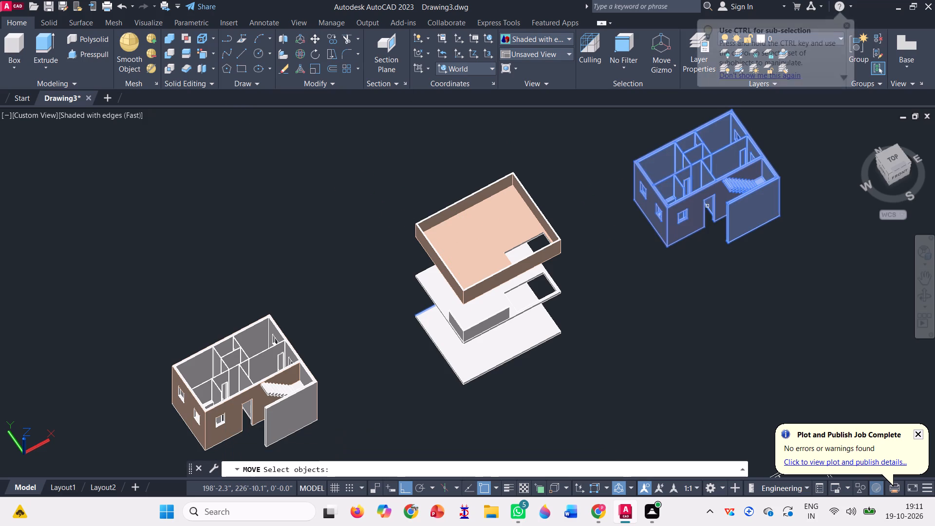
click(704, 204)
key(space)
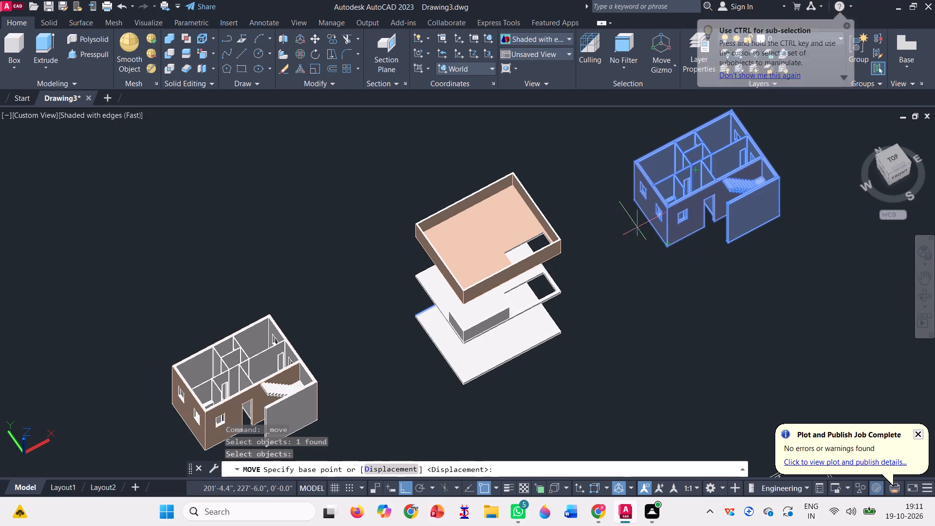
scroll(634, 199, up, 3)
click(634, 199)
scroll(668, 202, down, 2)
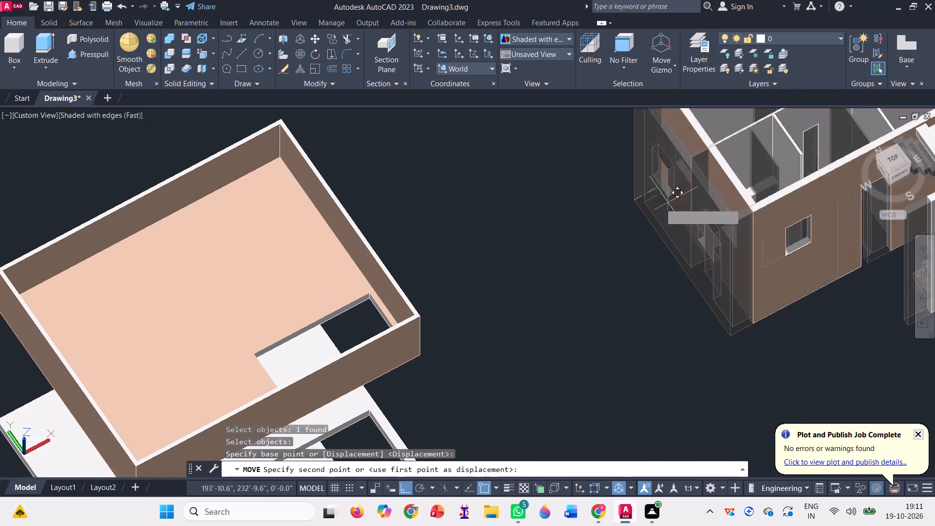
scroll(668, 202, down, 1)
scroll(506, 285, up, 6)
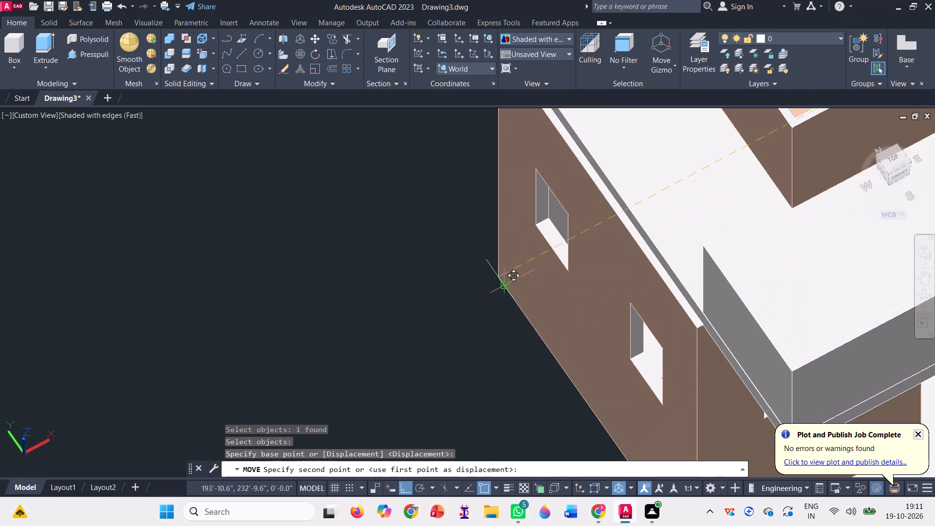
scroll(513, 280, up, 3)
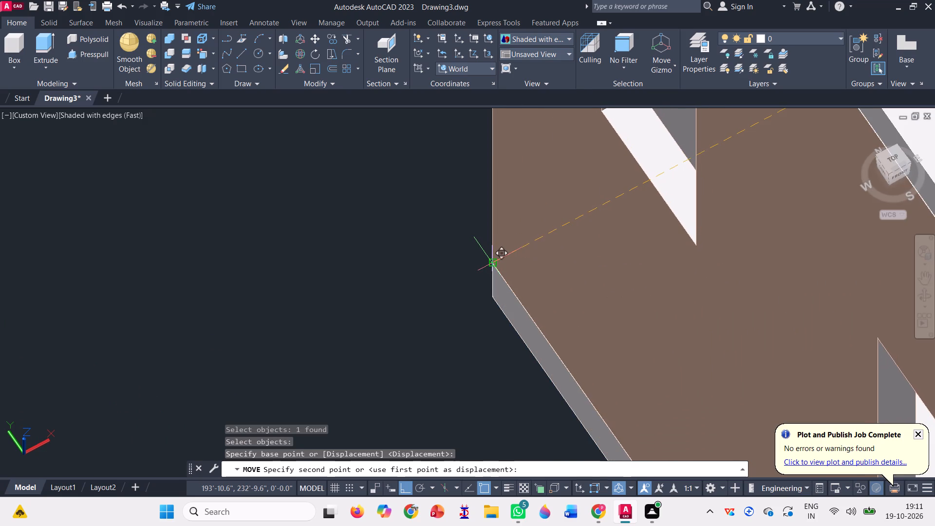
click(492, 261)
scroll(491, 269, down, 6)
scroll(345, 206, down, 1)
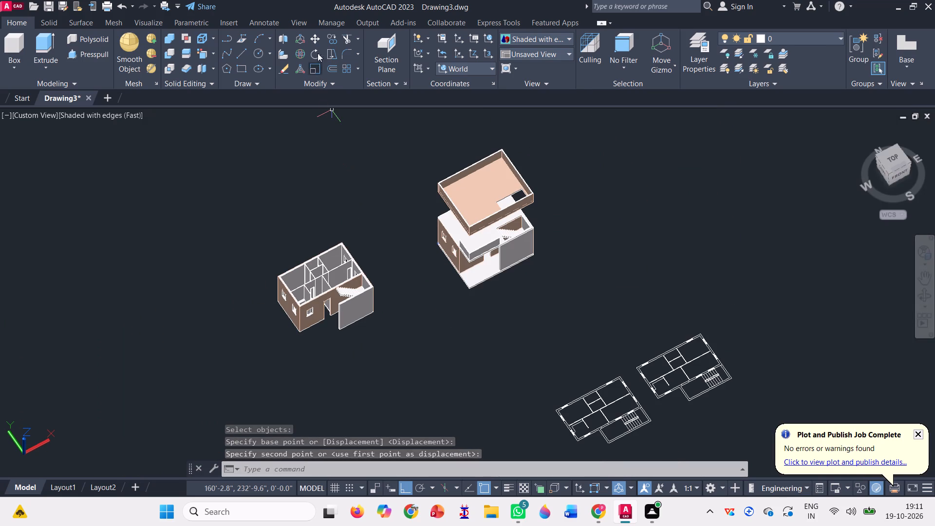
Move the remaining storey model by its bottom outer corner onto the matching corner of the middle slab, beneath the roof slab.
click(313, 37)
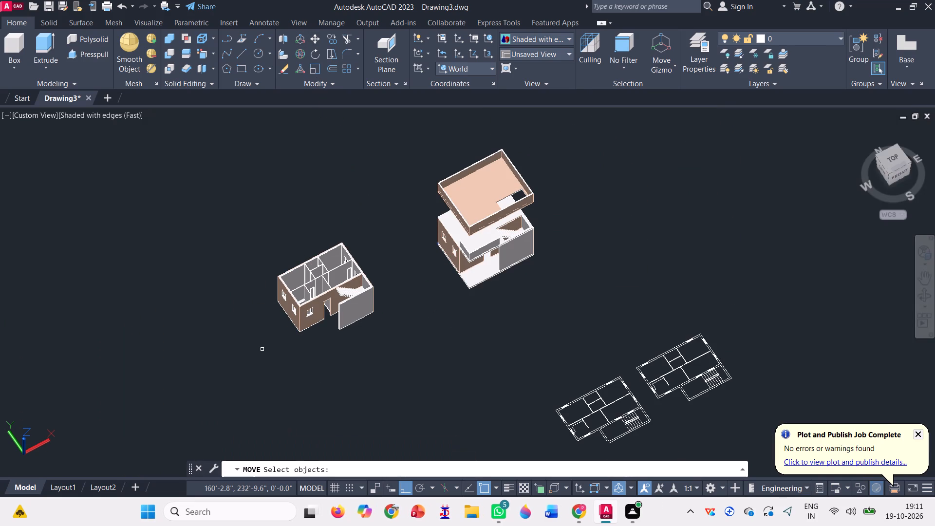
click(297, 319)
key(space)
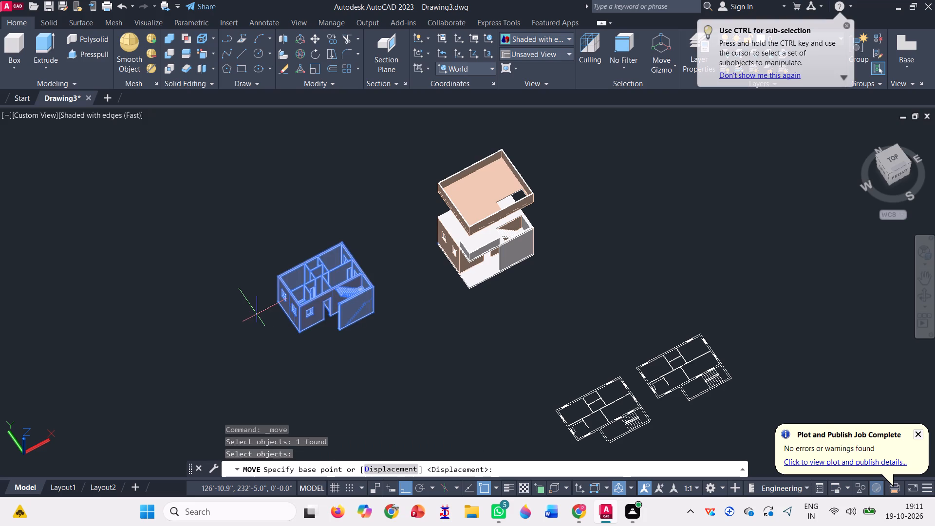
scroll(257, 313, up, 3)
scroll(318, 294, up, 2)
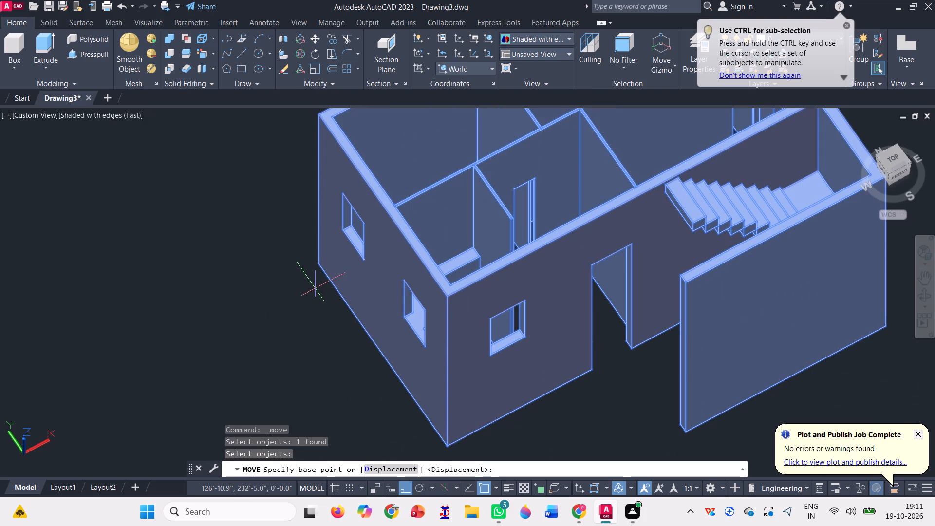
click(316, 263)
scroll(299, 325, down, 2)
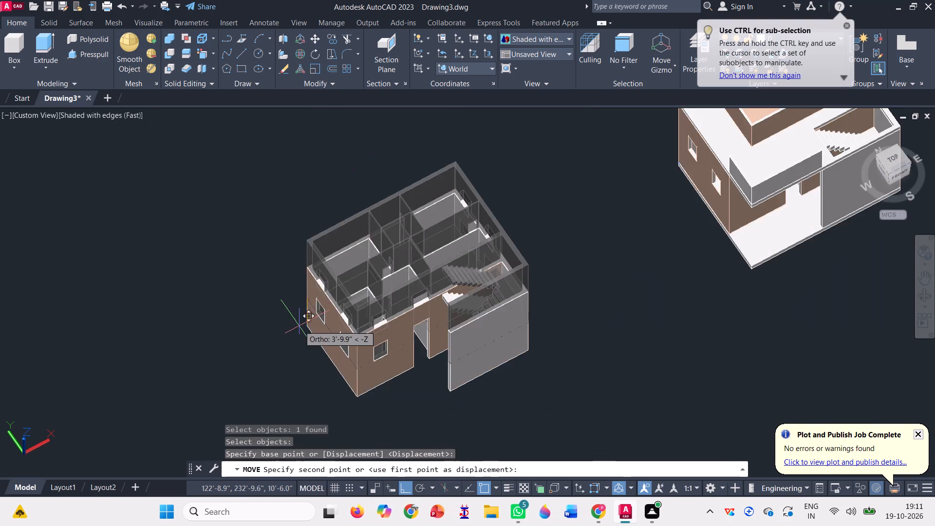
scroll(299, 325, down, 2)
scroll(468, 206, up, 3)
scroll(443, 263, up, 4)
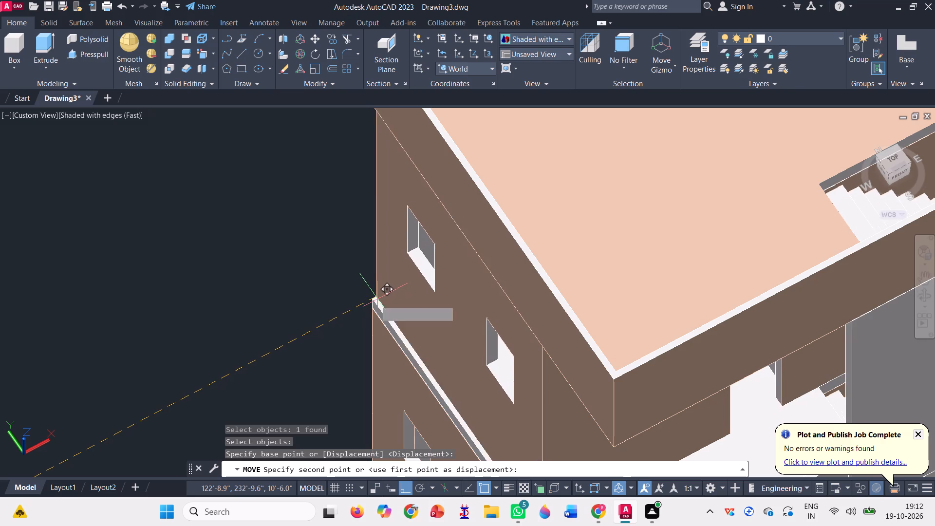
click(375, 297)
scroll(342, 242, down, 3)
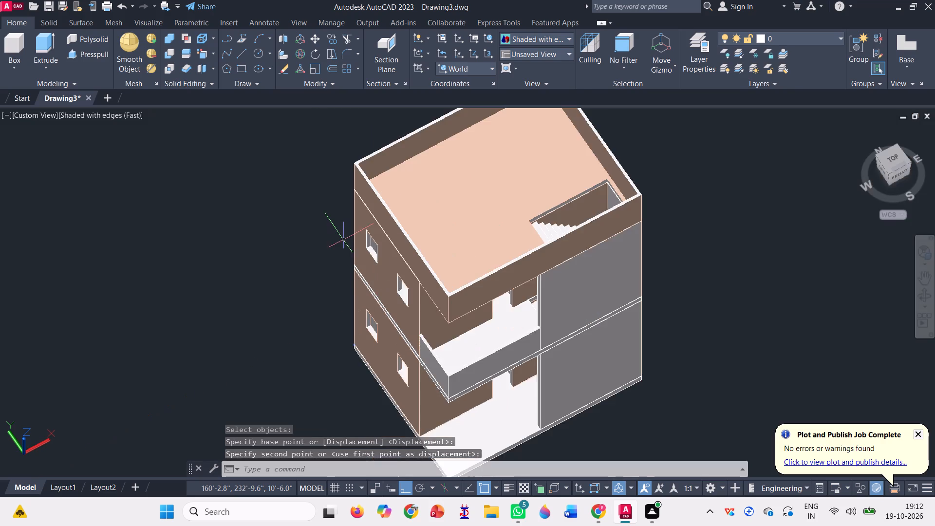
scroll(345, 237, down, 1)
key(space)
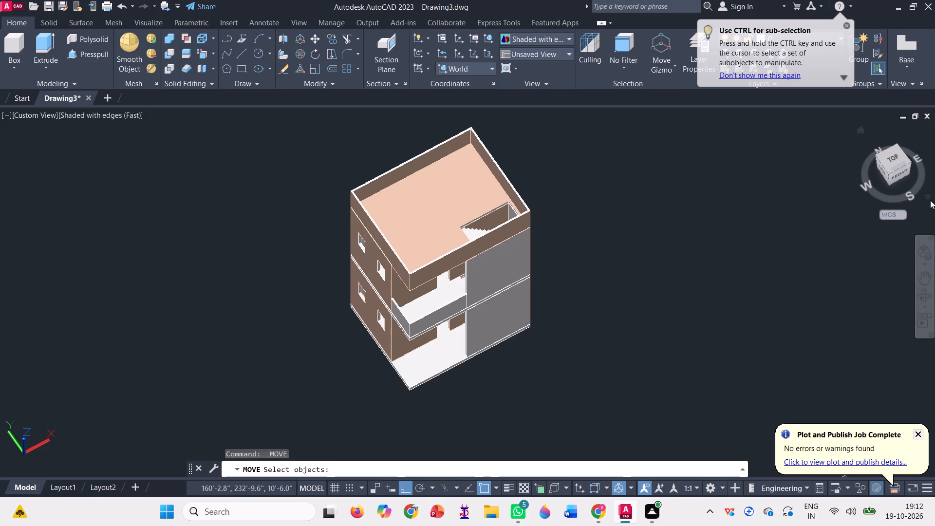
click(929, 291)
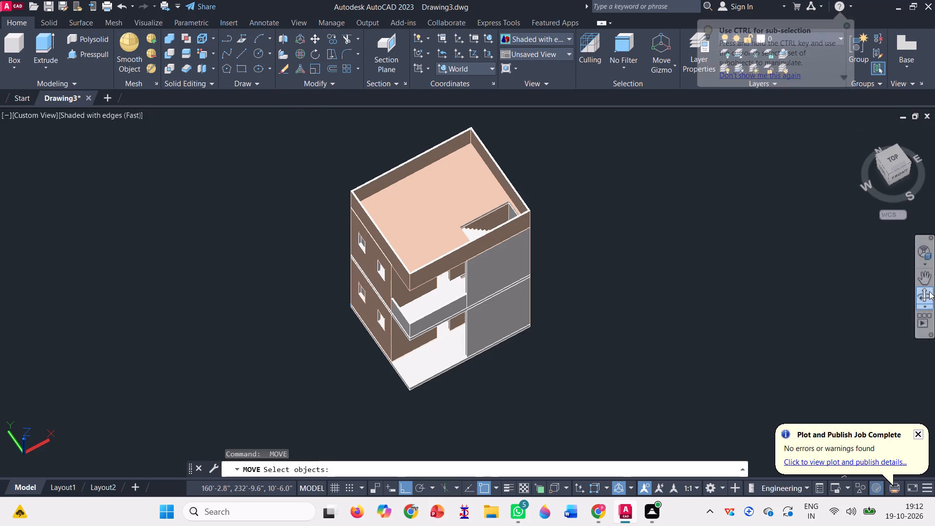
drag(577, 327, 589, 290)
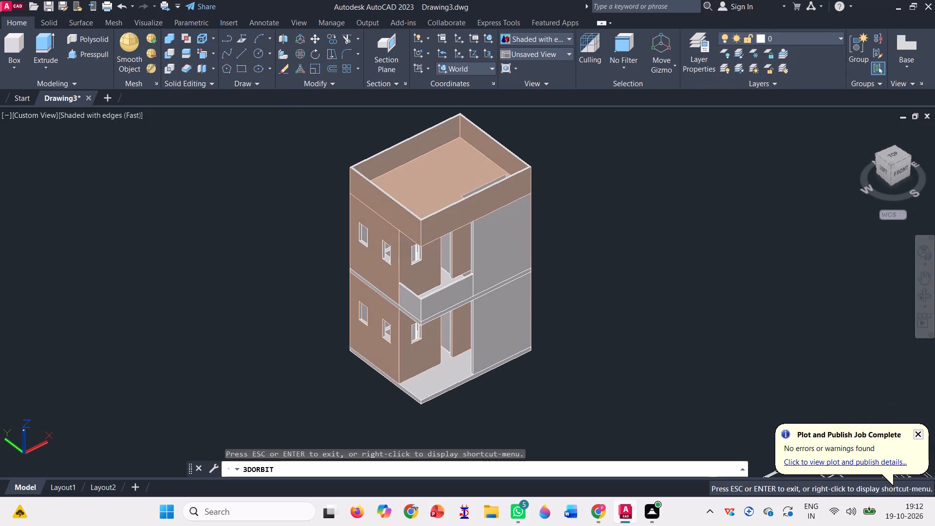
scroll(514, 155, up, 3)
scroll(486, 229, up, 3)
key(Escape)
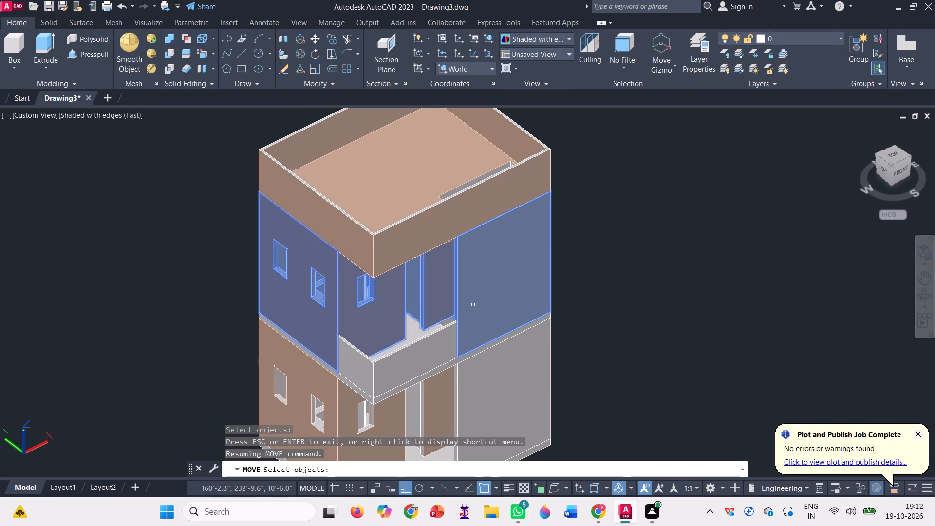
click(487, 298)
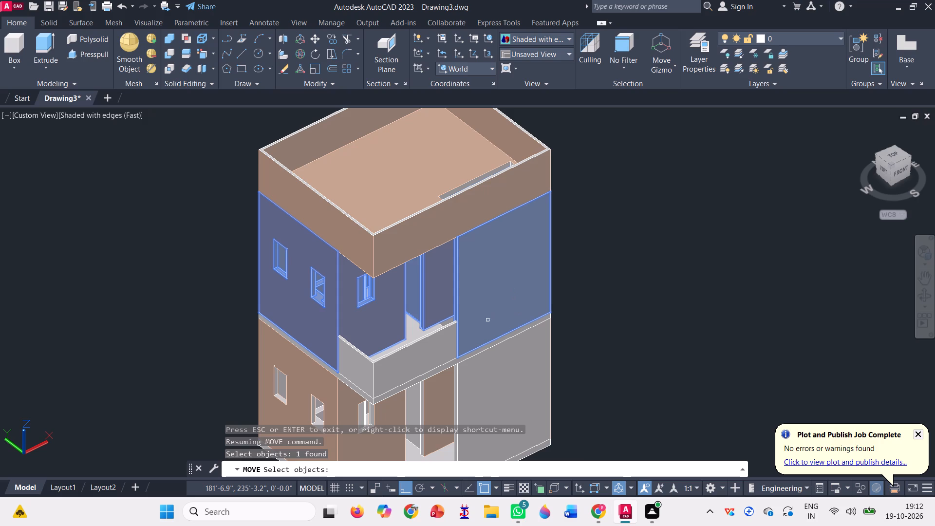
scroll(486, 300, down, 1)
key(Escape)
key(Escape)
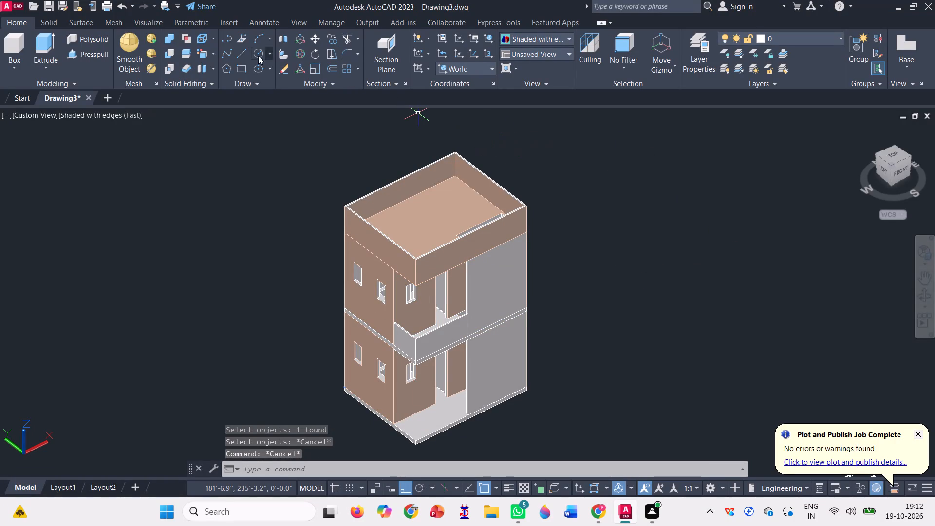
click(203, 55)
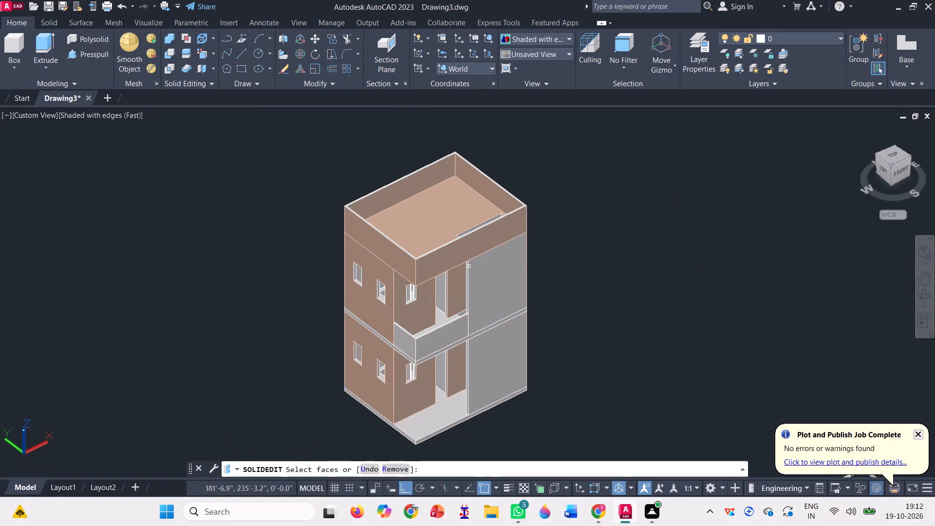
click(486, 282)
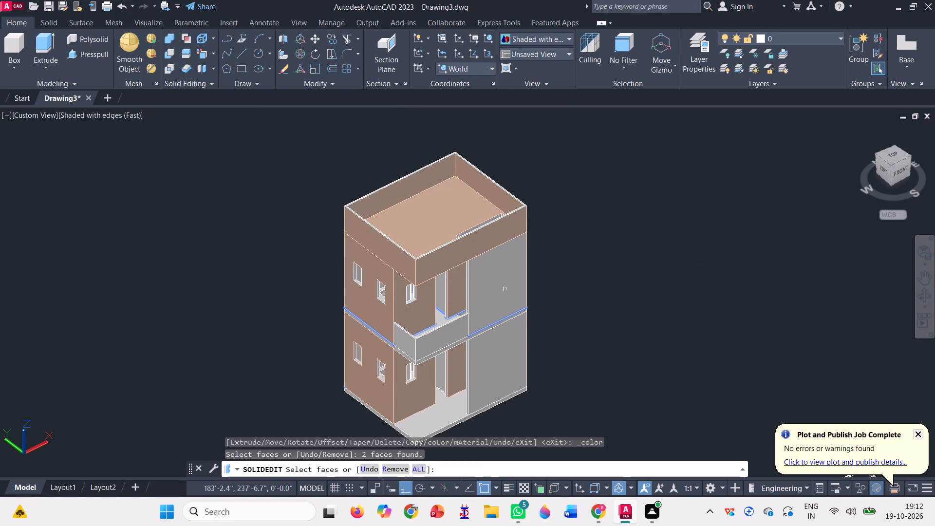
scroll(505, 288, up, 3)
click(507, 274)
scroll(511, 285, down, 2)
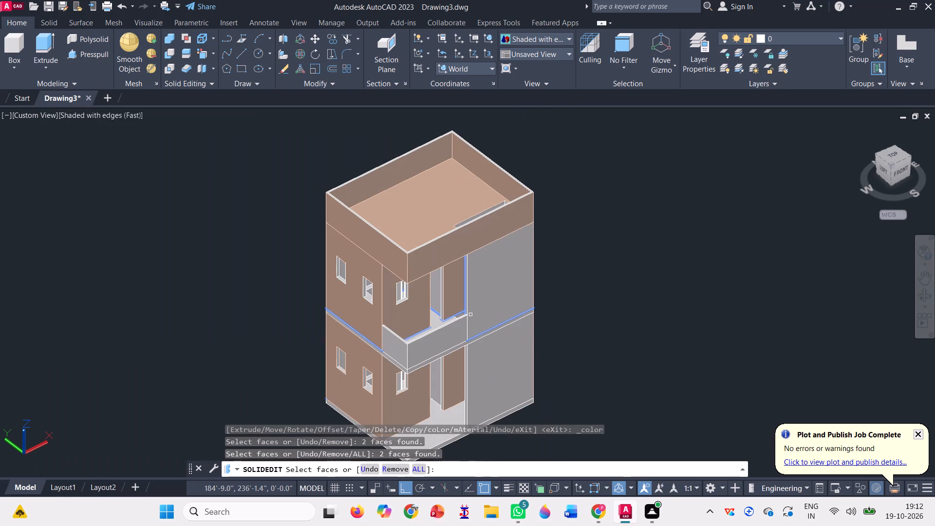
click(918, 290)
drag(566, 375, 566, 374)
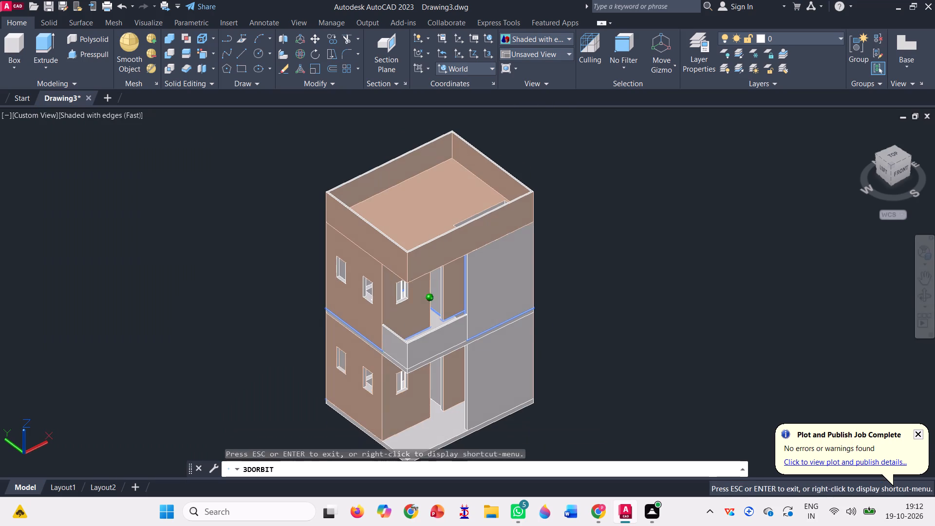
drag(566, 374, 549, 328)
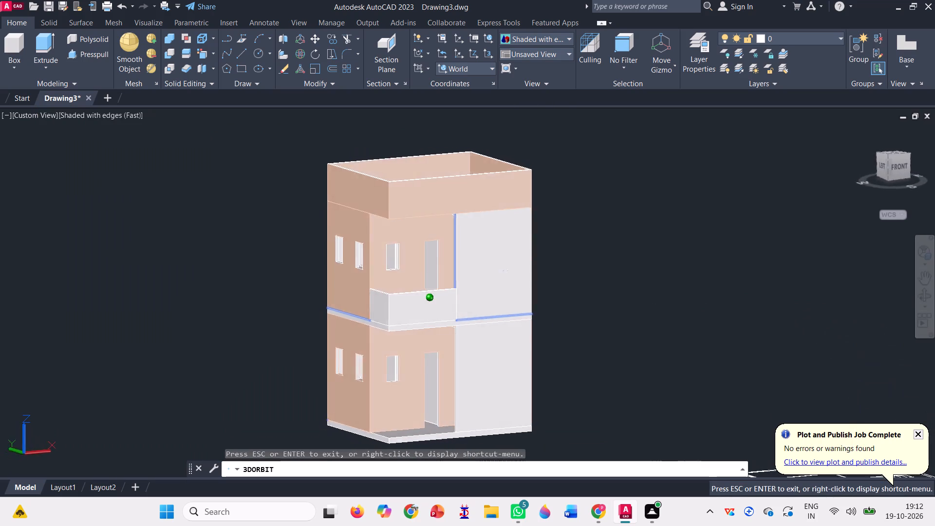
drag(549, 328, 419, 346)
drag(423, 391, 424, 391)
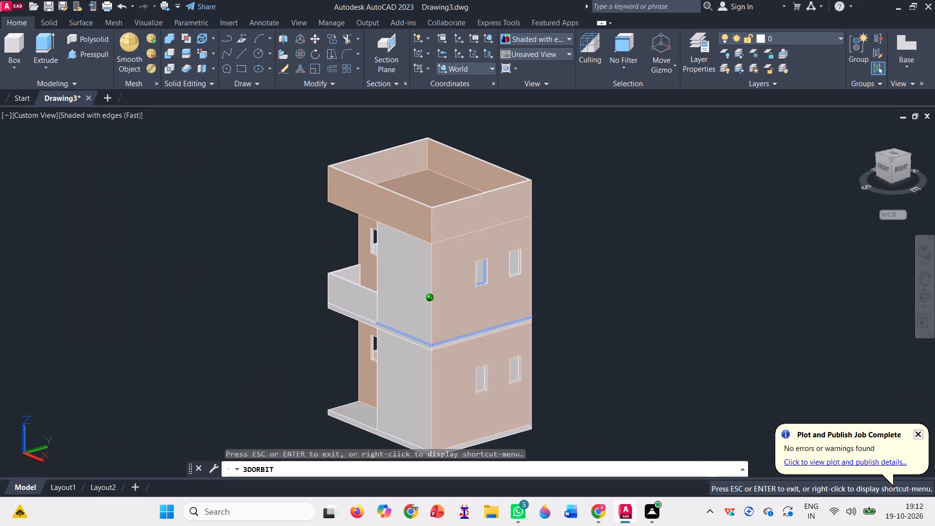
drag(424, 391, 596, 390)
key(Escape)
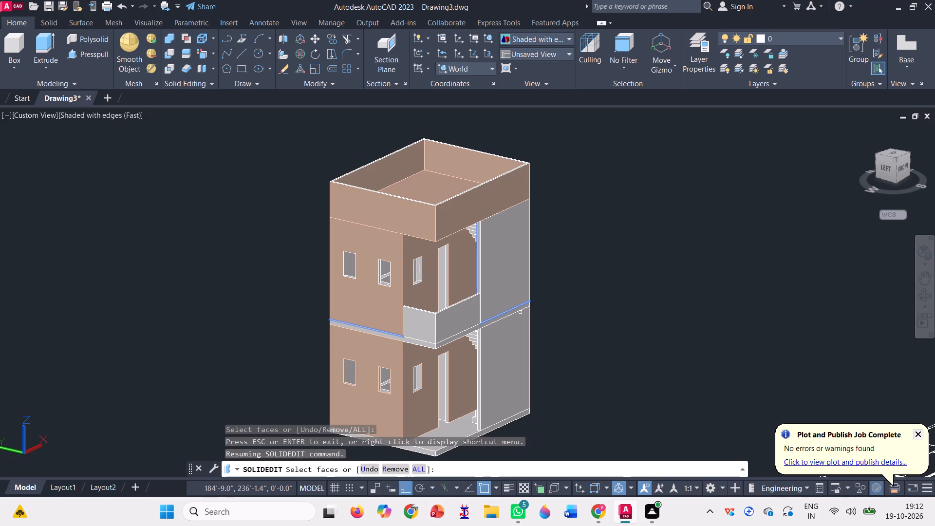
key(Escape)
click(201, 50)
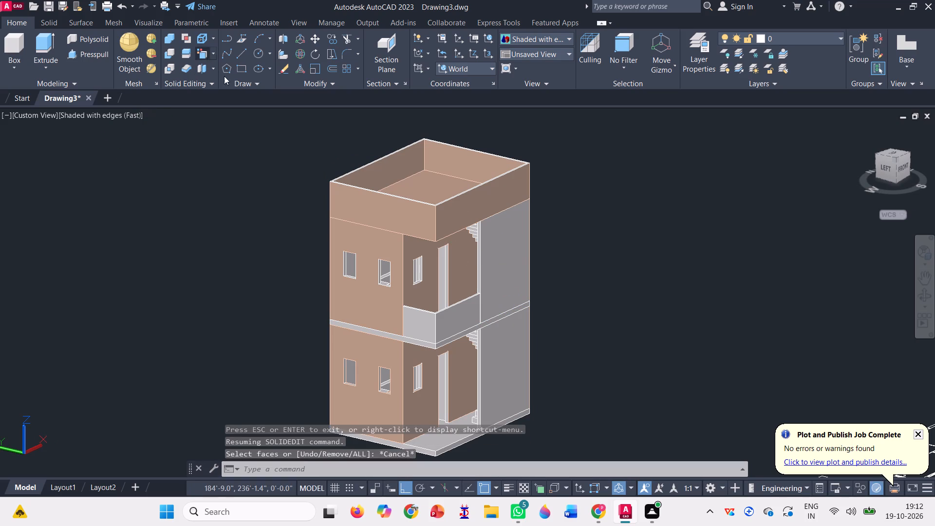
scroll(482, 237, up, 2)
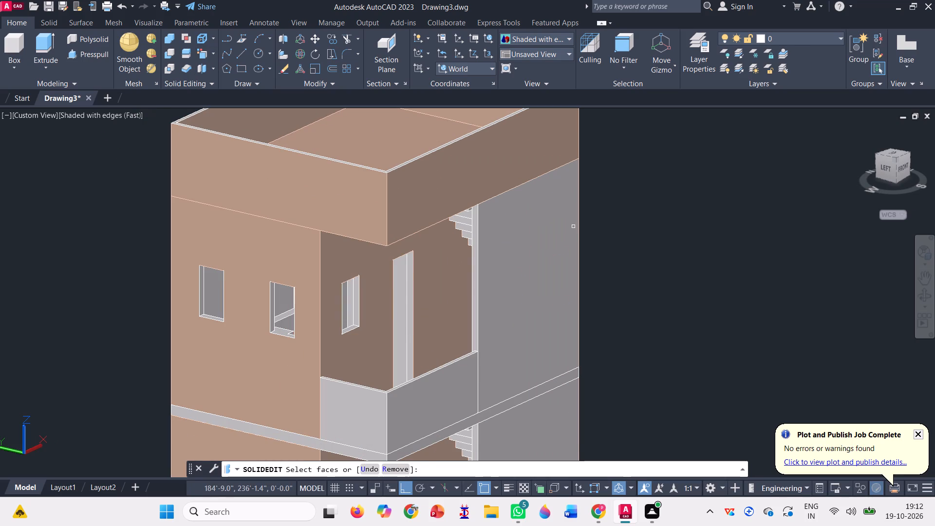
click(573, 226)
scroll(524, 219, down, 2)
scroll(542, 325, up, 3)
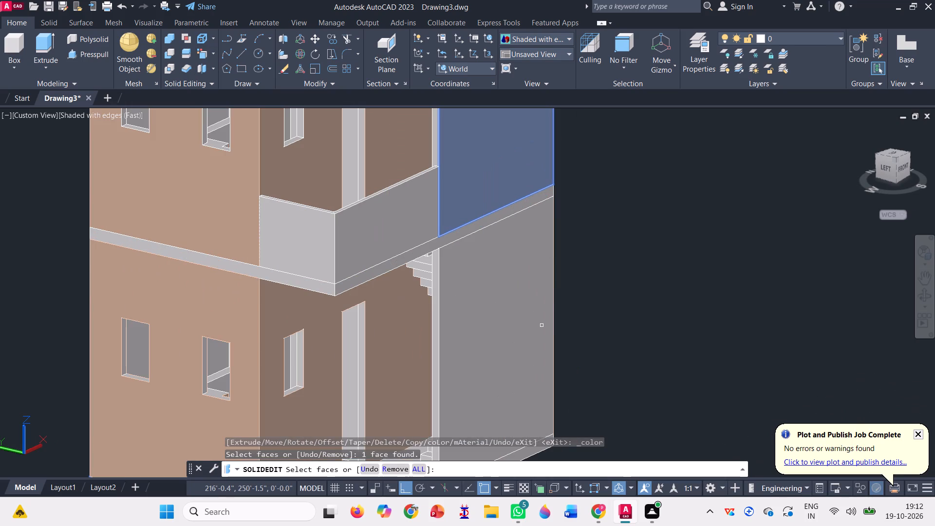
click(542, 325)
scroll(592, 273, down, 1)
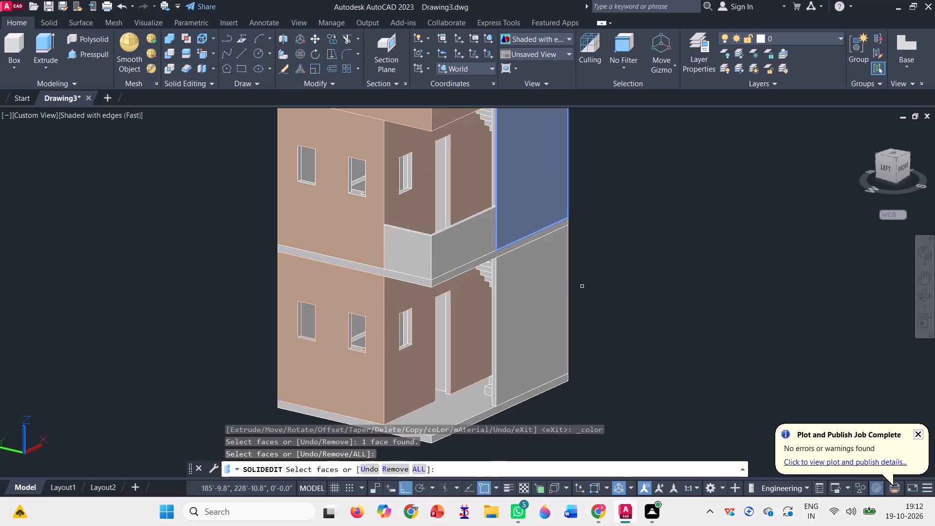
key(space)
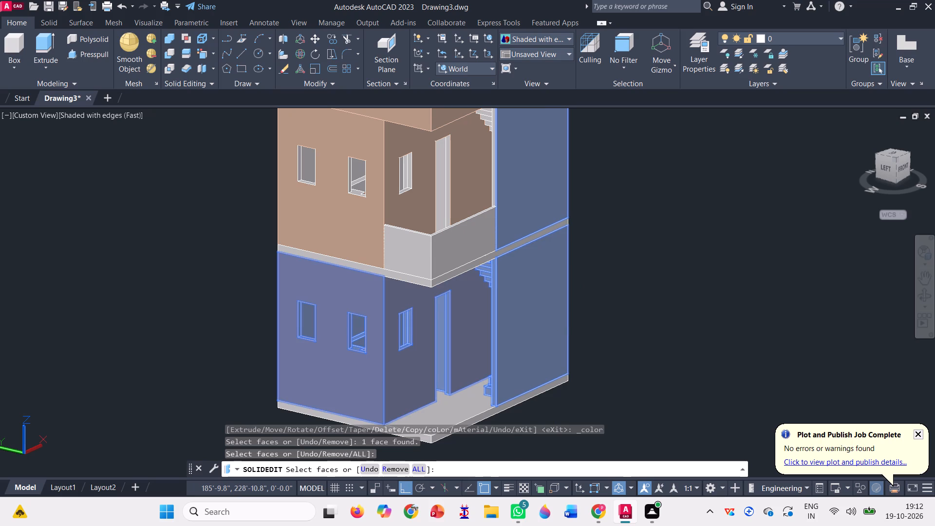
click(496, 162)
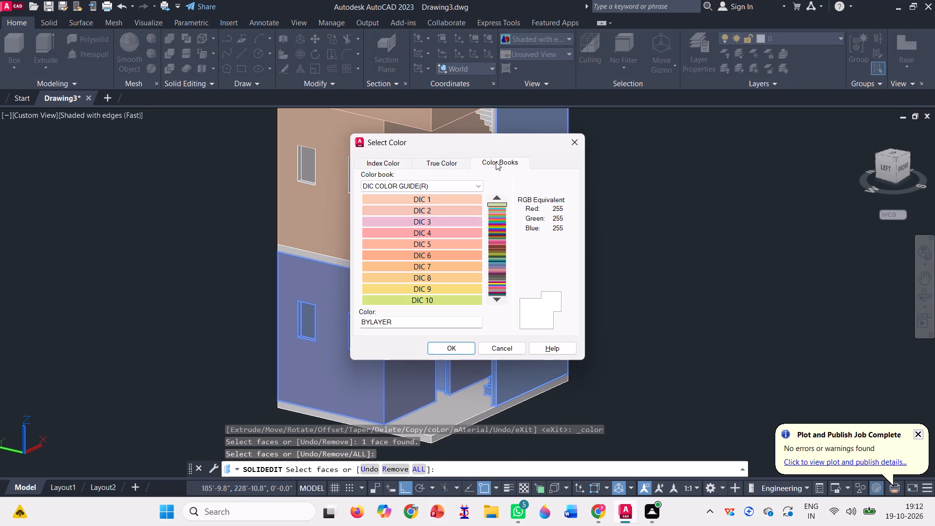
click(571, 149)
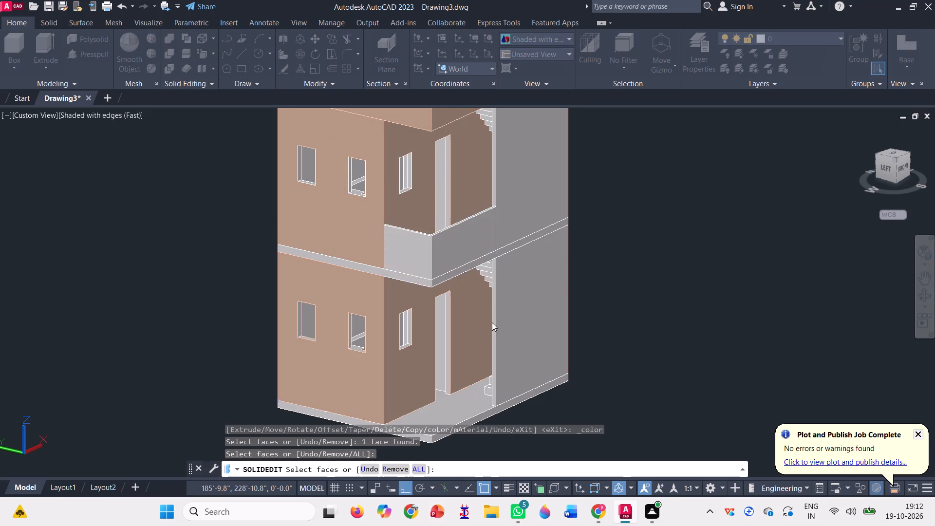
Draw a thin full-height box against the blank stair wall's outer face, from the lowest slab's bottom corner to the roof parapet's top edge.
scroll(492, 322, down, 3)
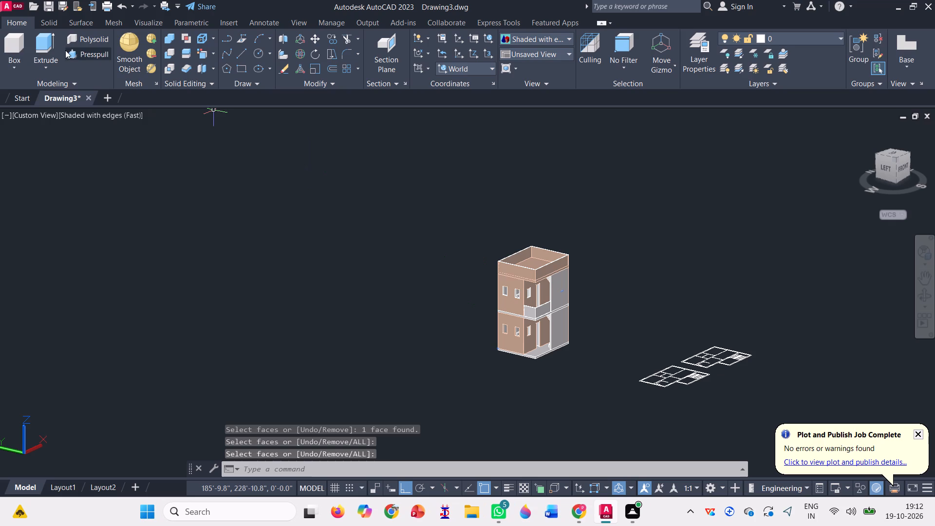
click(5, 43)
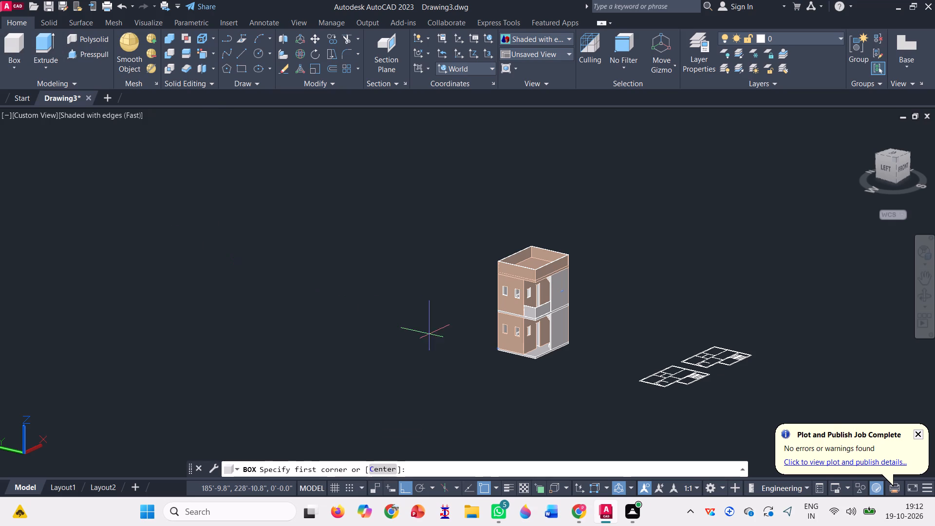
scroll(580, 338, up, 8)
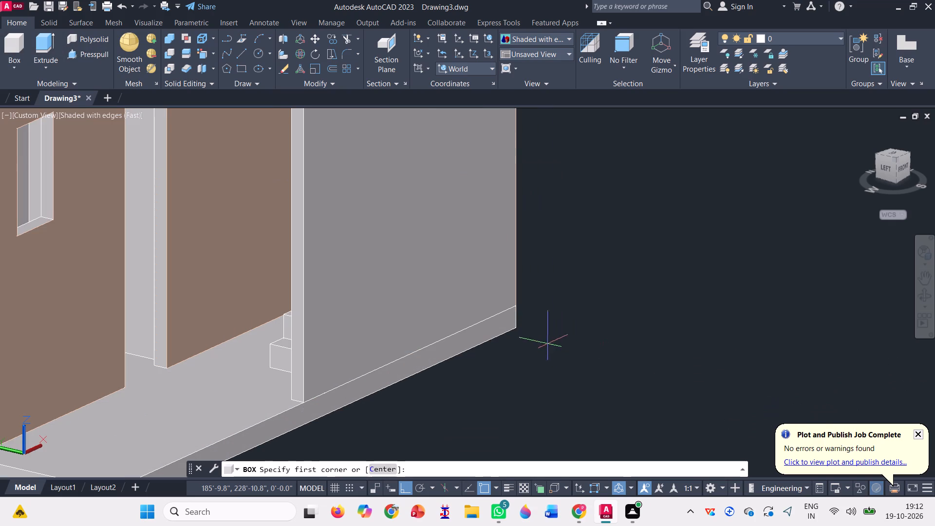
click(515, 324)
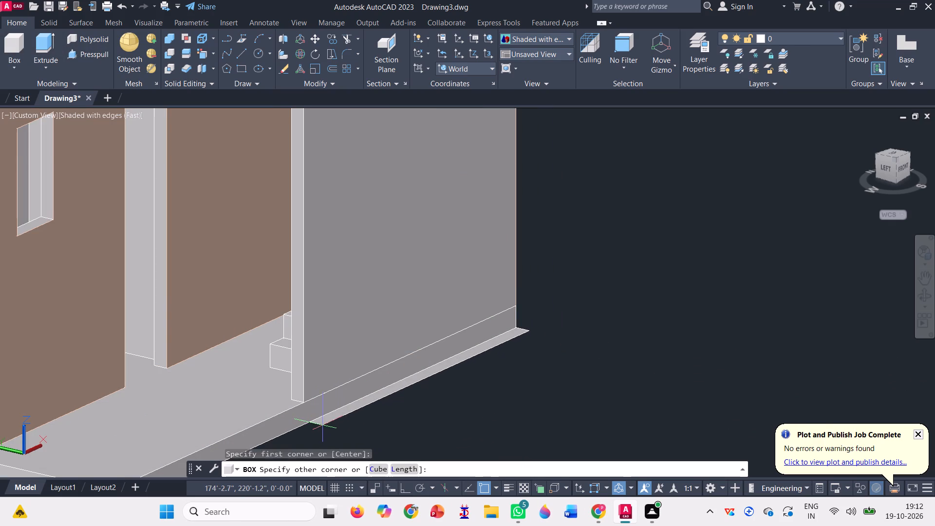
scroll(322, 423, up, 3)
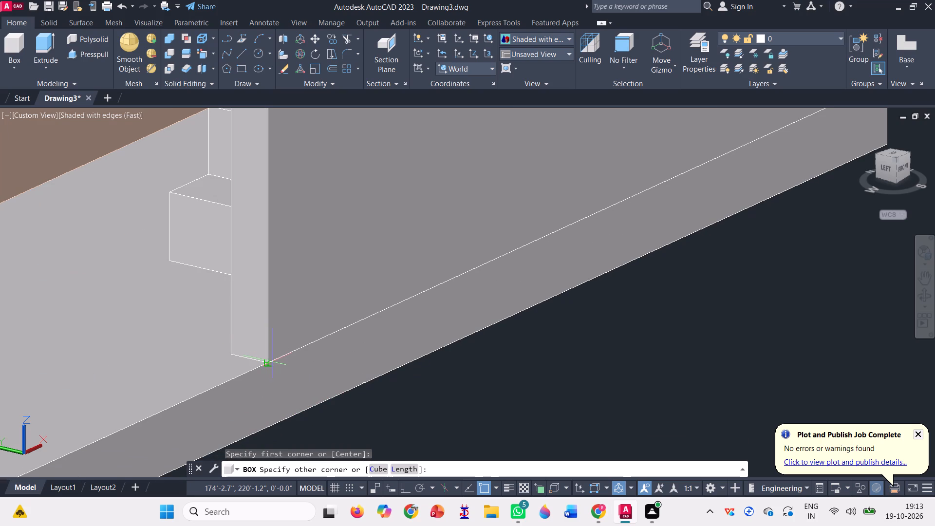
click(271, 362)
scroll(340, 412, down, 2)
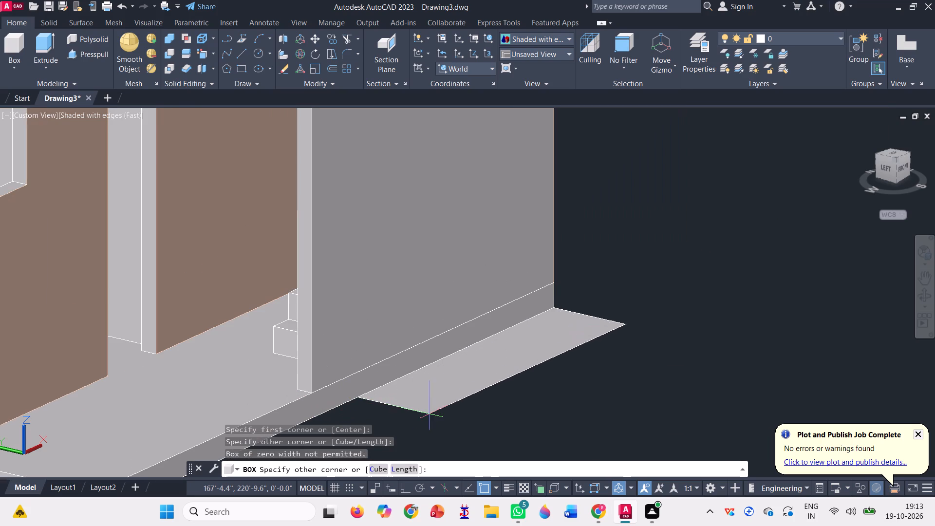
scroll(433, 343, down, 2)
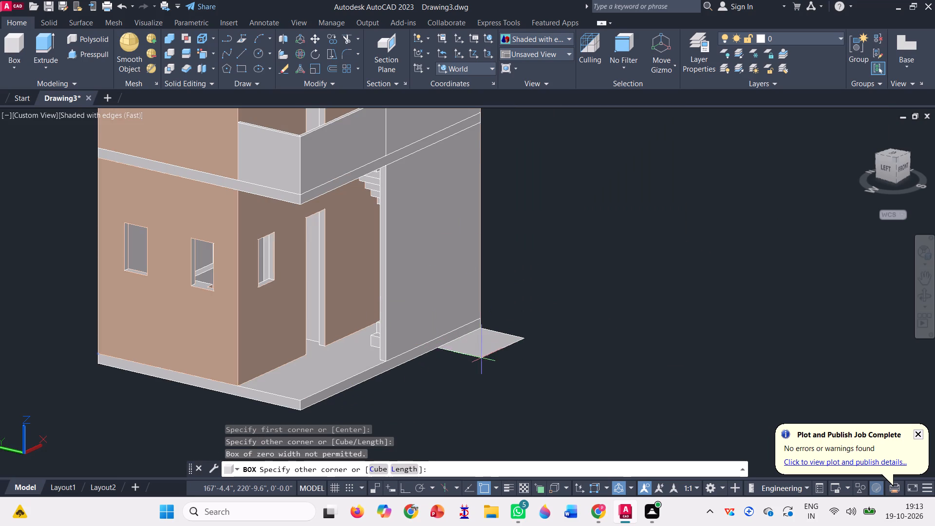
scroll(504, 319, down, 1)
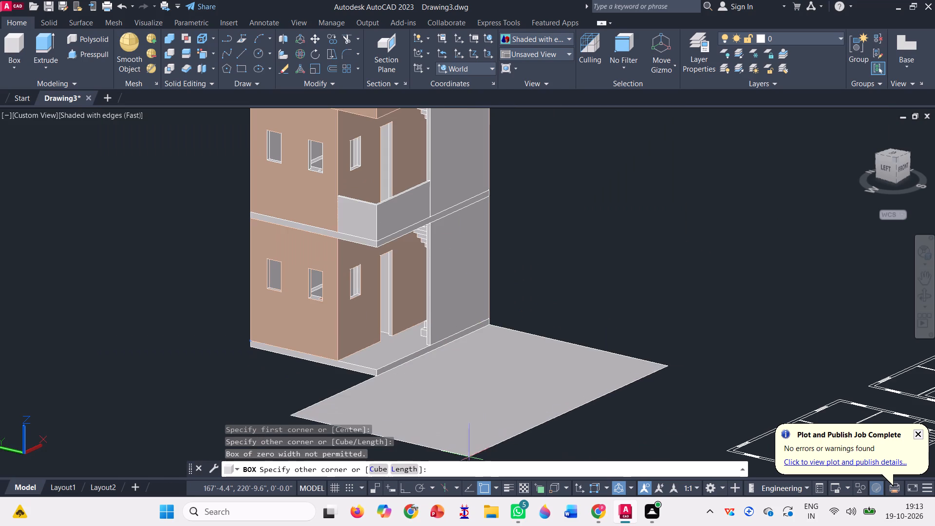
scroll(444, 338, up, 3)
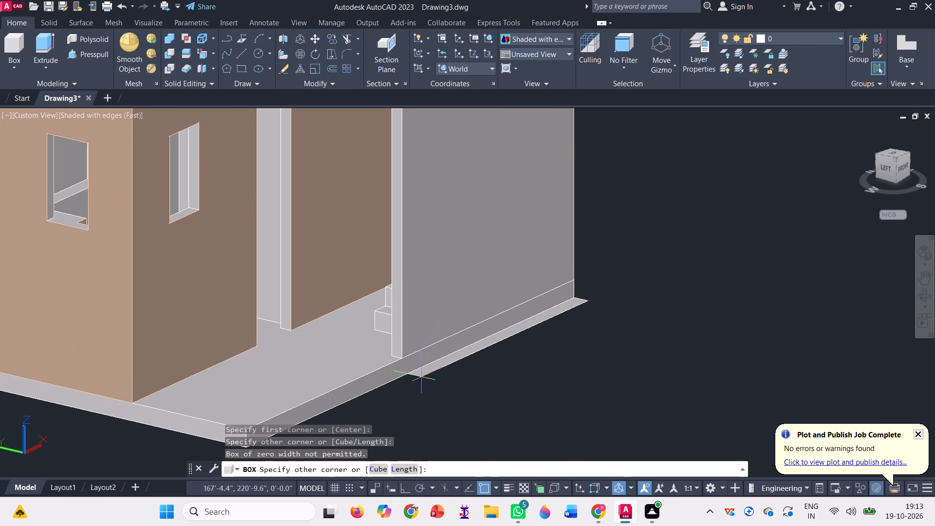
scroll(421, 376, up, 2)
click(405, 373)
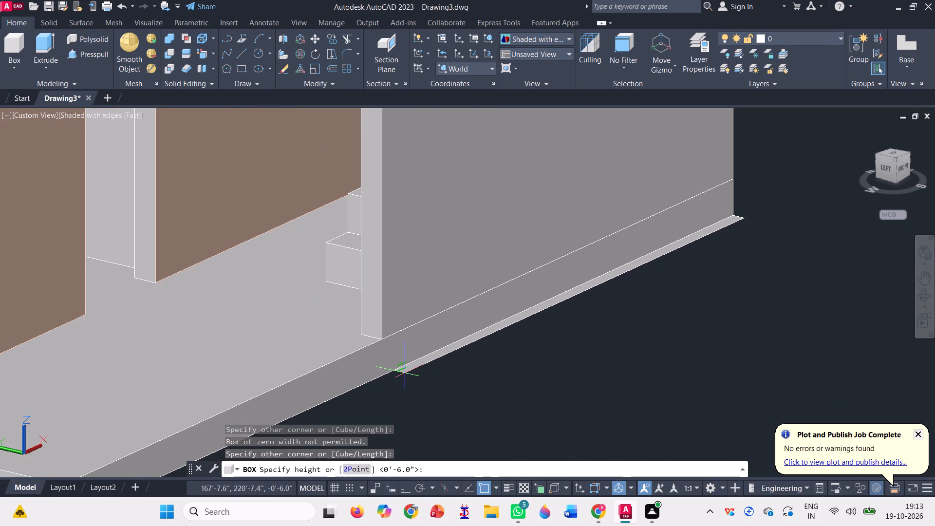
scroll(430, 390, down, 3)
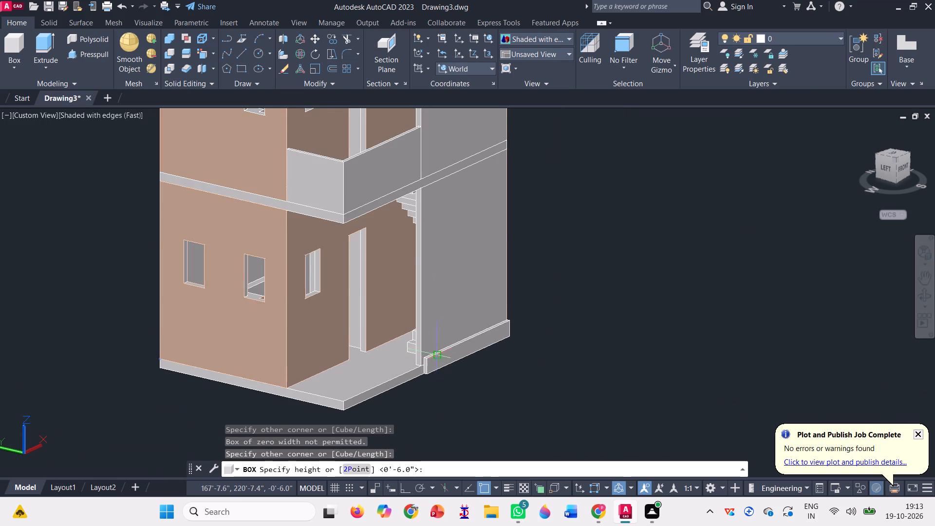
scroll(469, 394, down, 3)
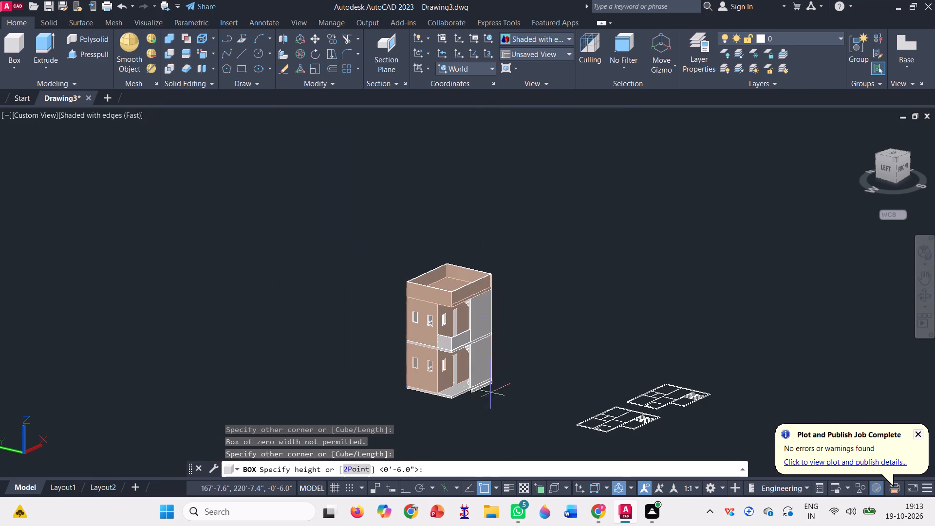
scroll(462, 250, up, 2)
scroll(472, 312, up, 3)
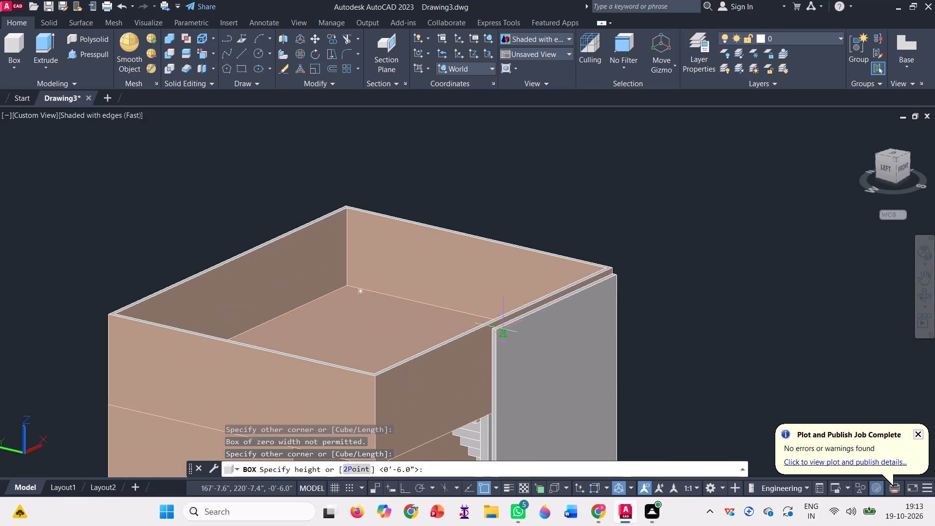
scroll(496, 323, up, 2)
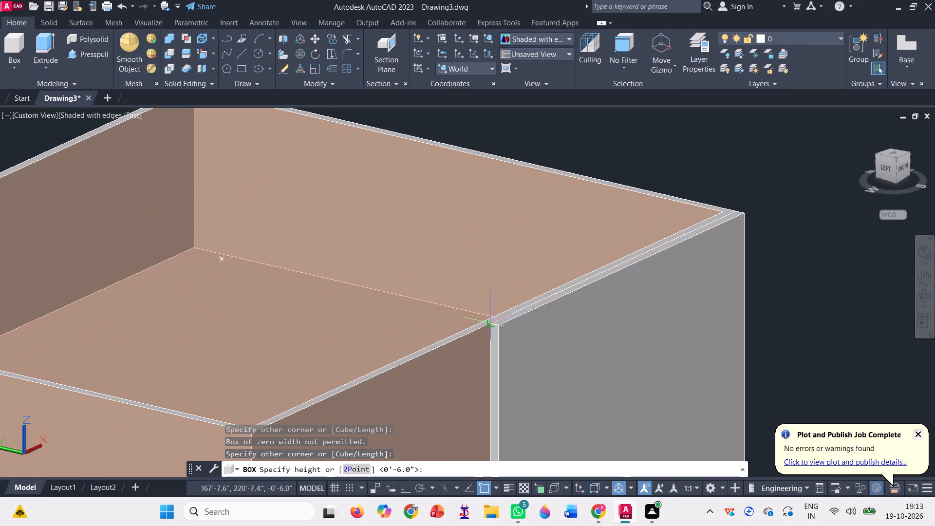
click(492, 324)
Orbit around the house and examine how the new full-height panel meets the walls, slabs and parapet.
scroll(472, 281, down, 4)
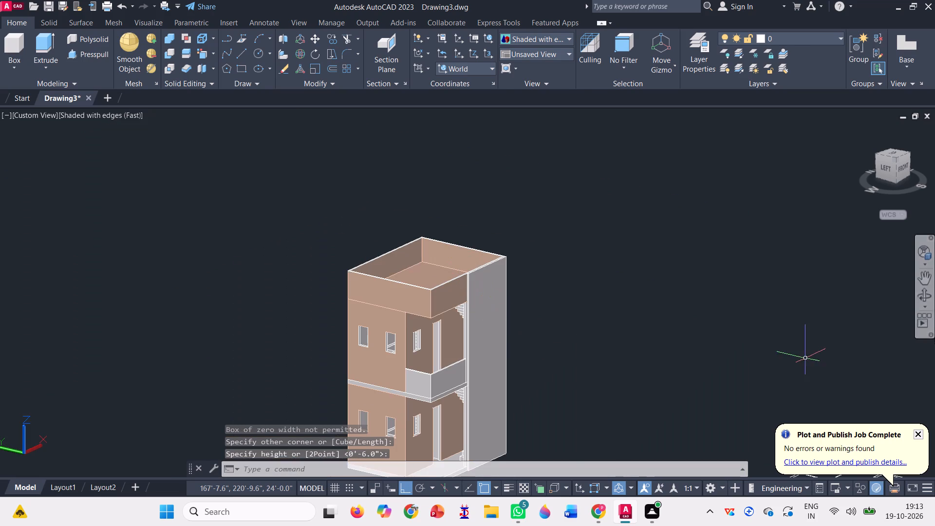
click(926, 297)
drag(590, 398, 591, 398)
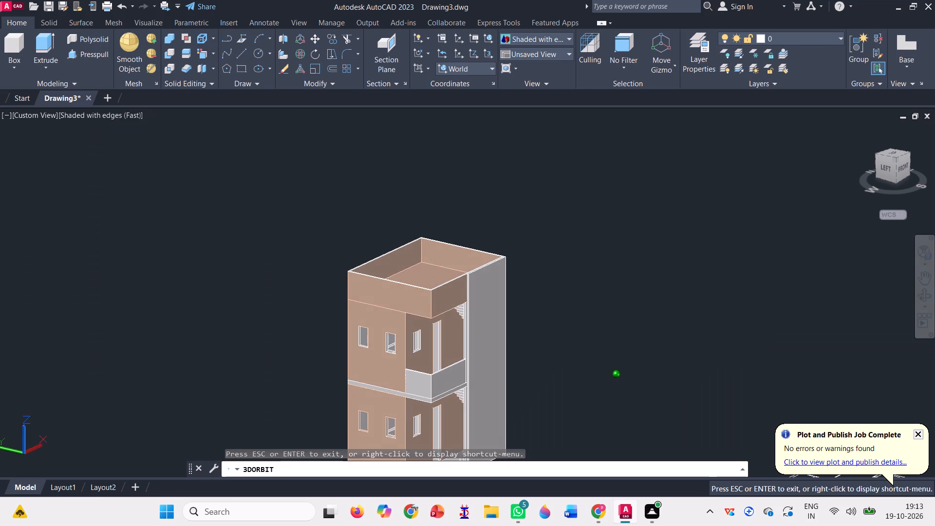
drag(591, 398, 600, 377)
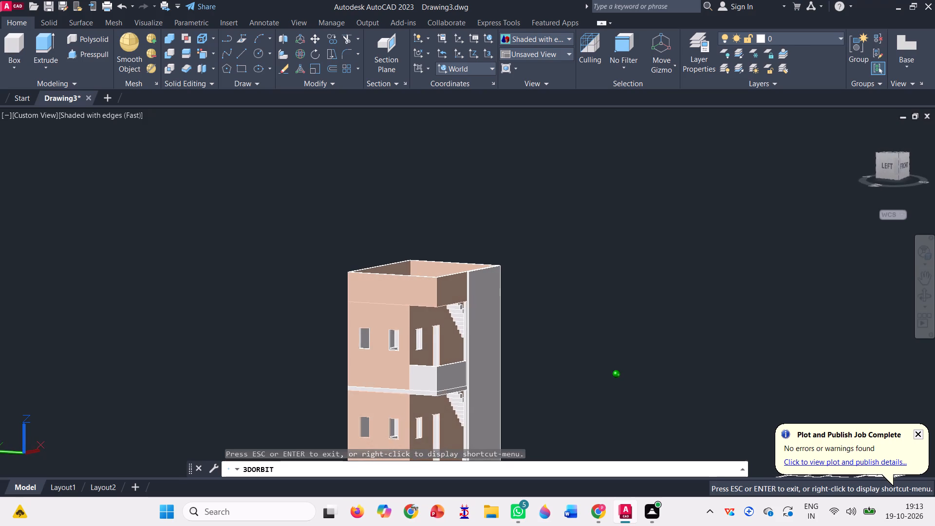
drag(600, 377, 576, 422)
scroll(487, 235, down, 4)
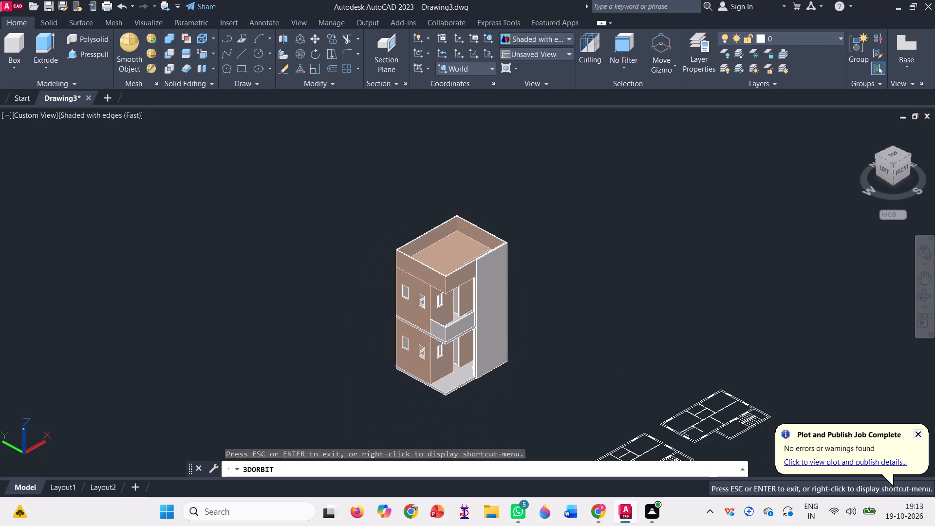
scroll(437, 440, up, 3)
scroll(423, 395, up, 7)
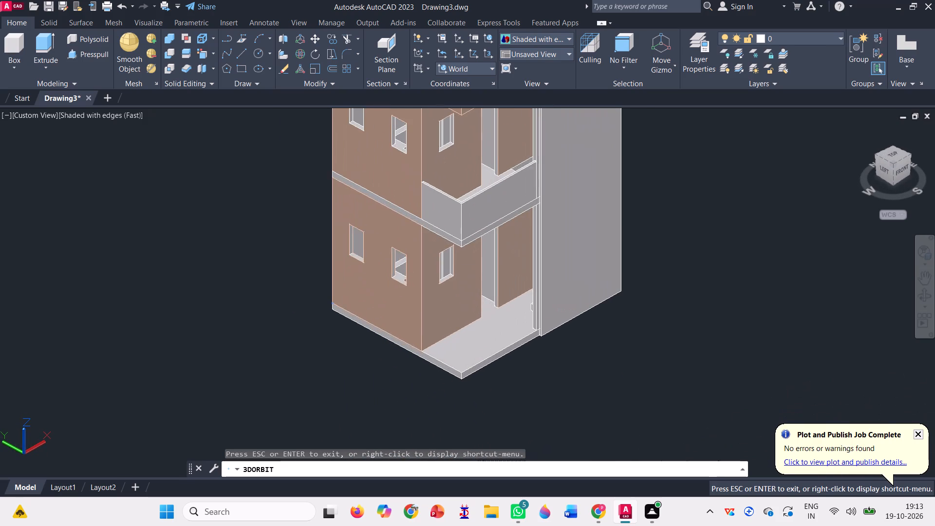
scroll(567, 333, up, 4)
scroll(520, 406, down, 2)
key(Escape)
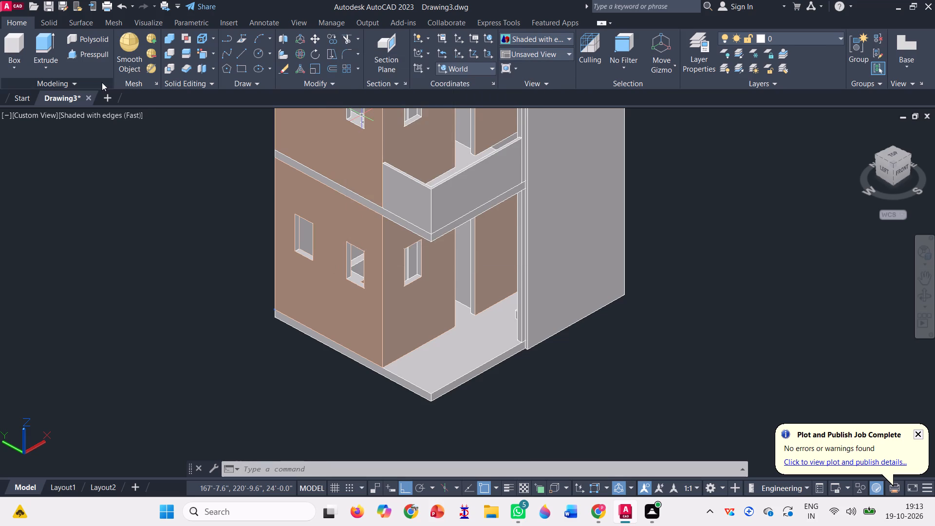
Presspull the narrow side face of the full-height stair-wall panel on its balcony side.
click(87, 56)
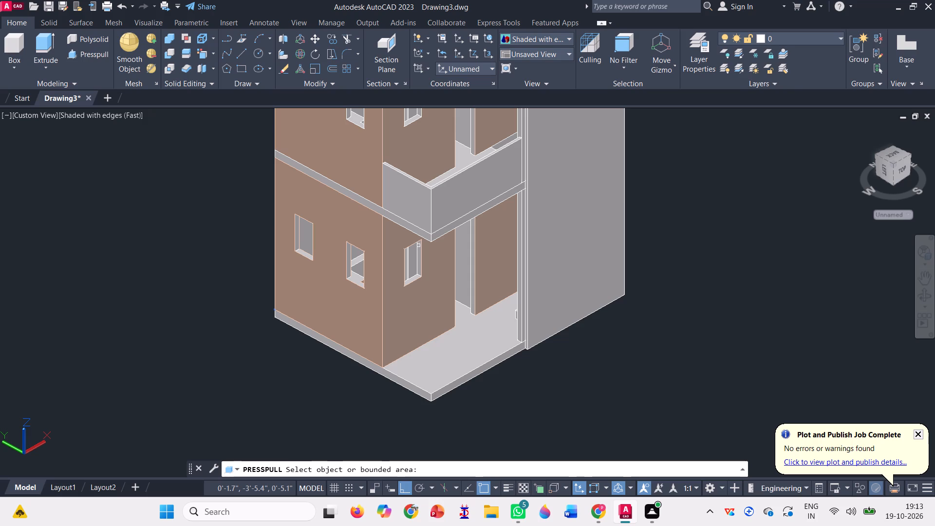
scroll(425, 224, up, 2)
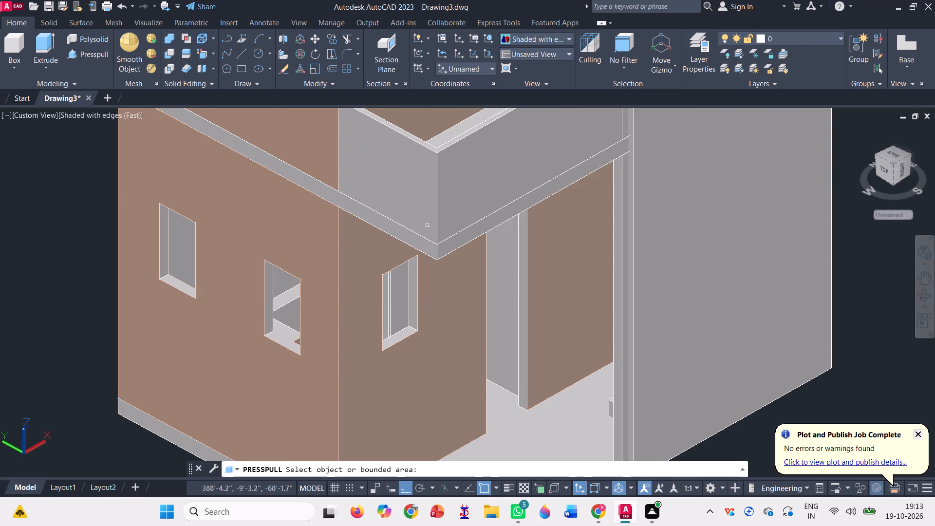
scroll(582, 251, up, 3)
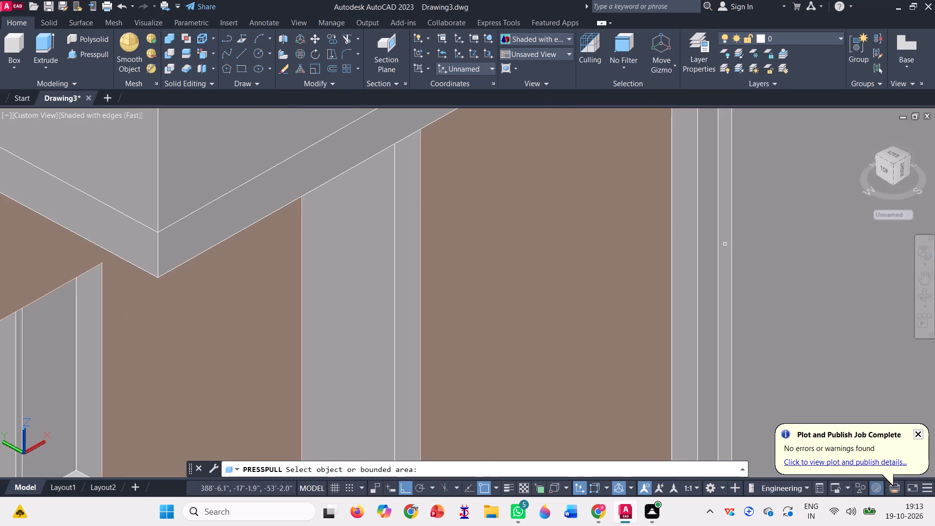
click(725, 244)
scroll(710, 227, down, 2)
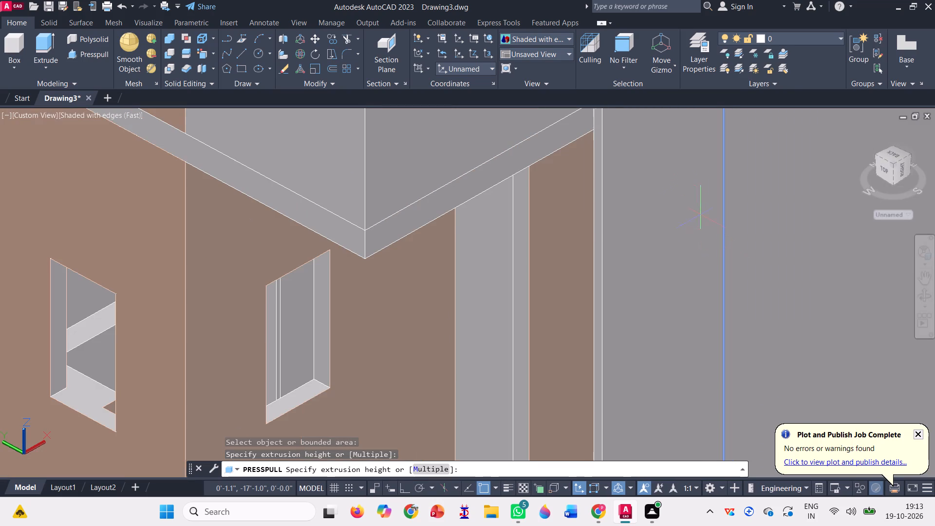
scroll(680, 175, down, 2)
scroll(685, 201, up, 2)
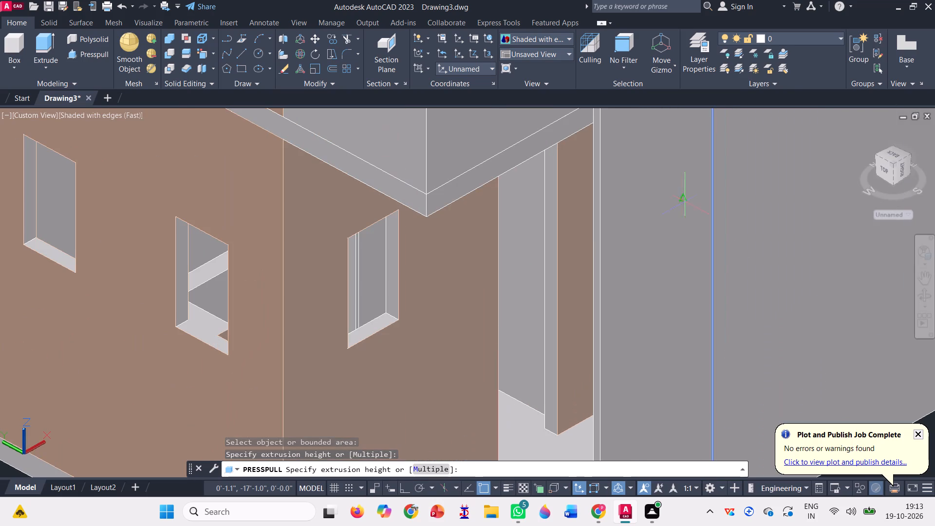
click(695, 205)
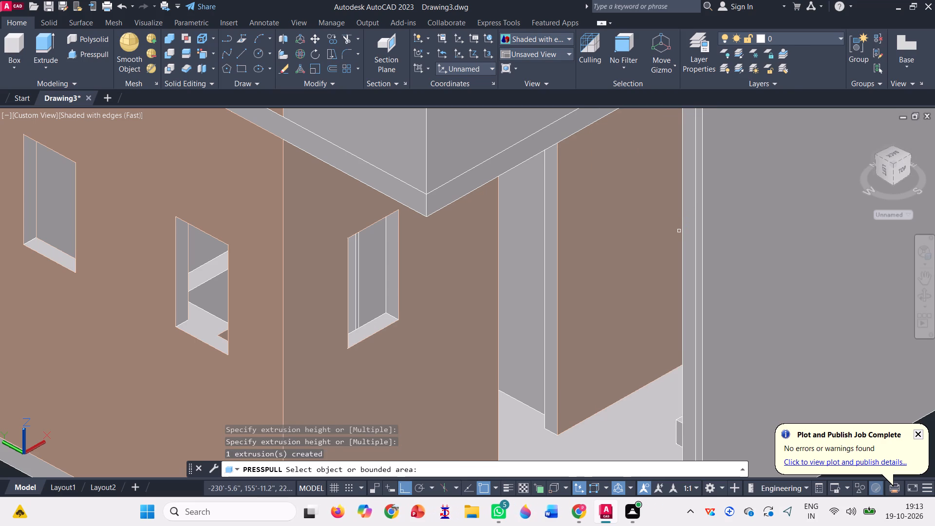
scroll(698, 220, up, 3)
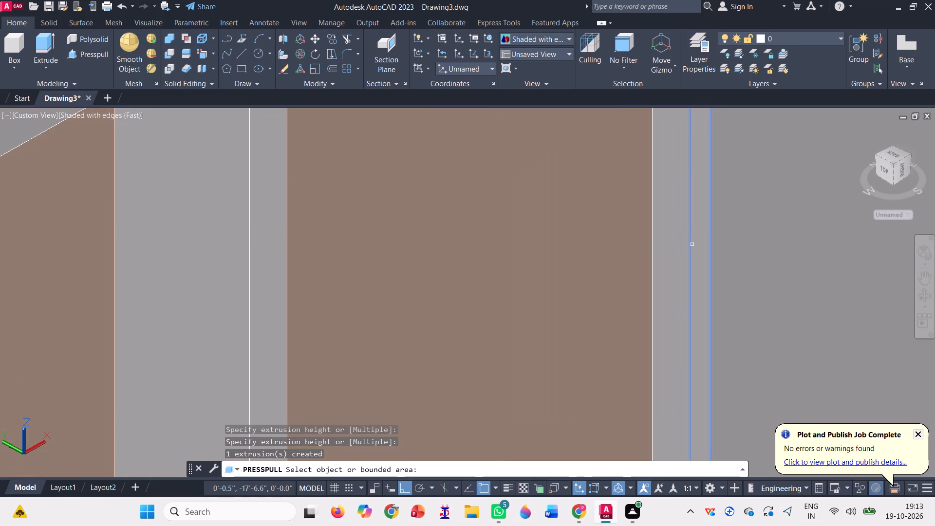
scroll(679, 244, down, 3)
scroll(608, 255, down, 2)
scroll(542, 311, down, 1)
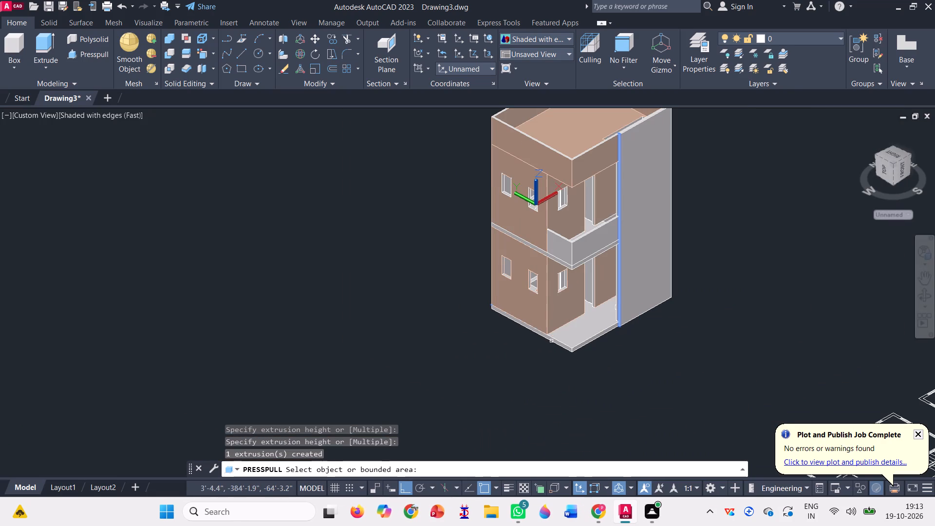
key(Escape)
key(Escape)
scroll(631, 370, down, 1)
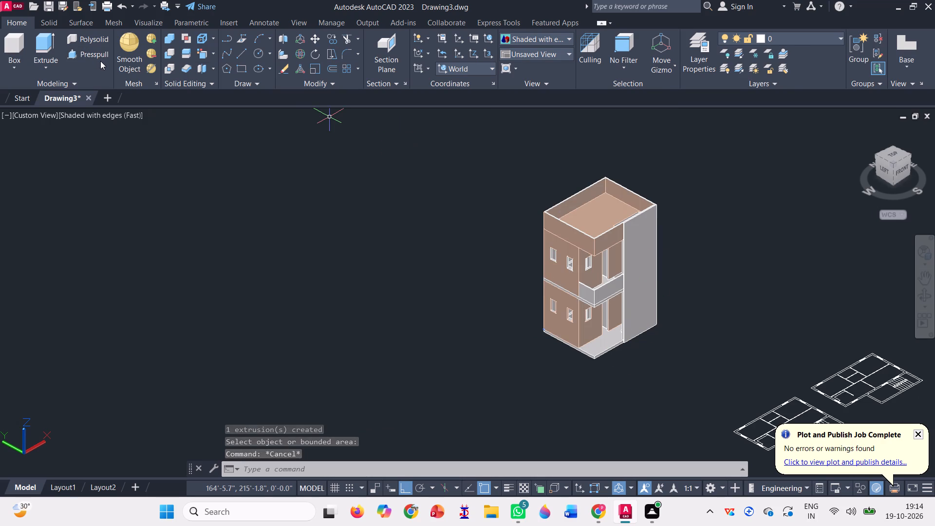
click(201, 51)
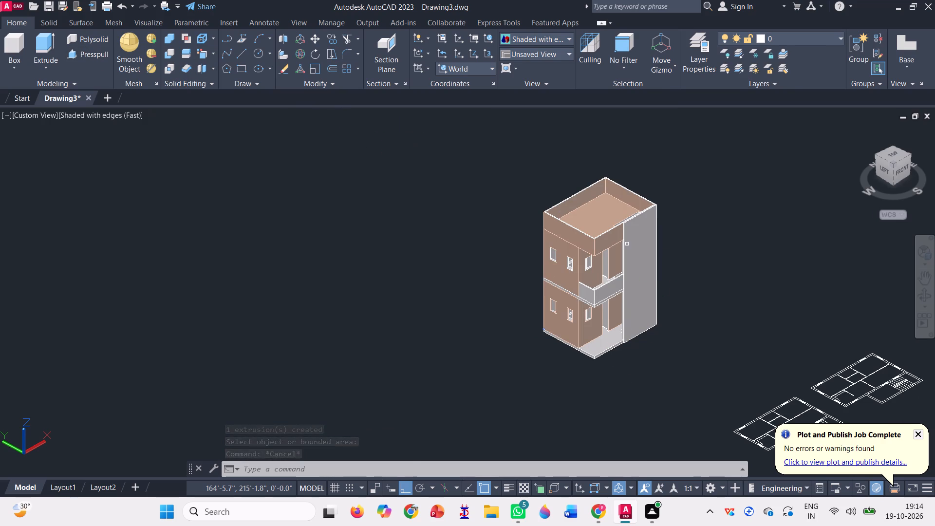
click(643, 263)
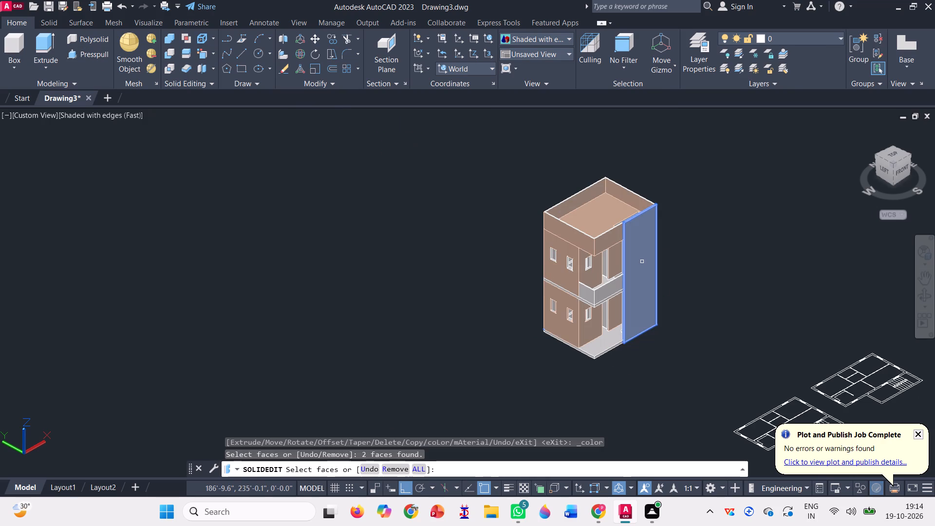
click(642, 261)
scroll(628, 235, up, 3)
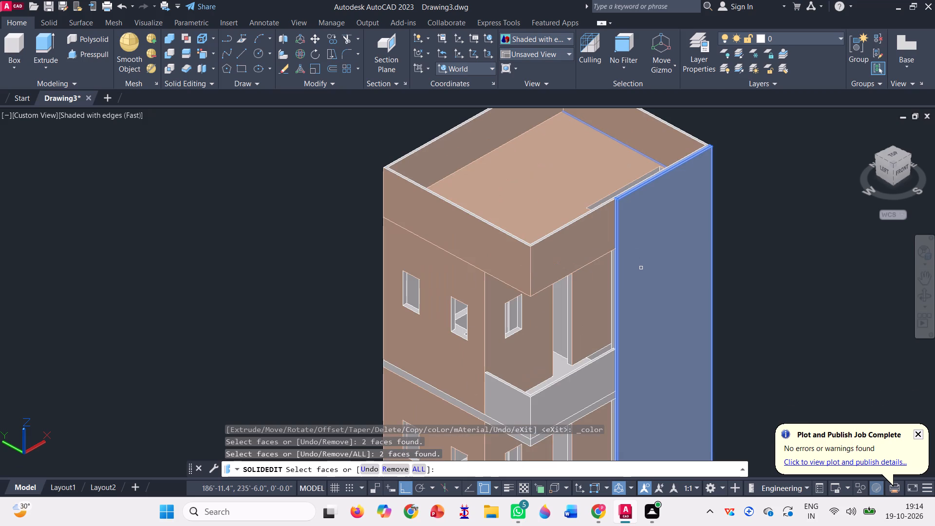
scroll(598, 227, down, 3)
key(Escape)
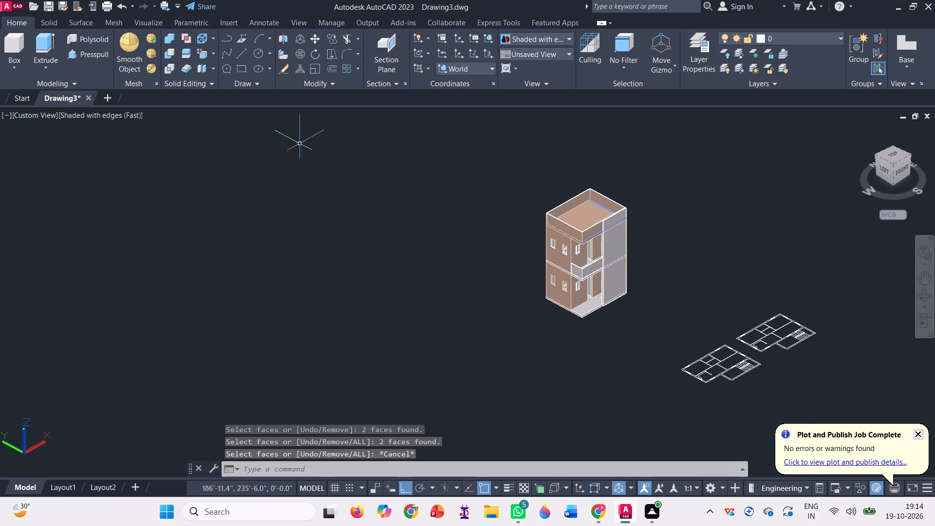
Colour the full-height panel's front, top and both narrow side faces DIC 6 from the DIC COLOR GUIDE(R) colour book.
click(196, 49)
scroll(641, 309, up, 3)
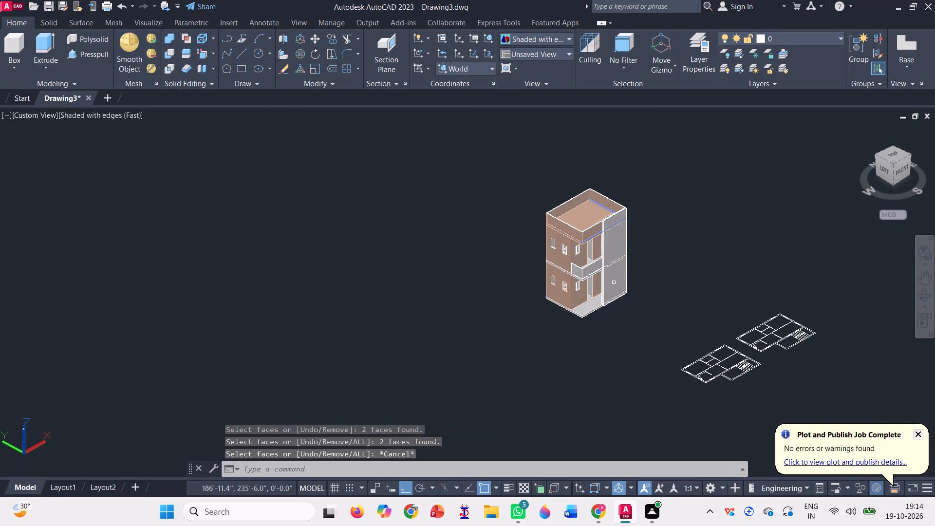
scroll(638, 336, up, 3)
scroll(613, 259, up, 2)
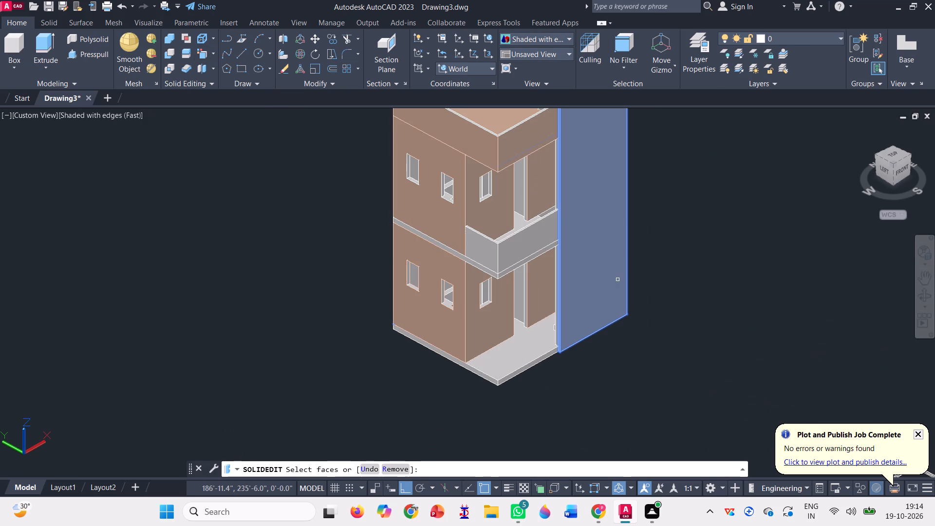
click(619, 279)
scroll(607, 354, down, 1)
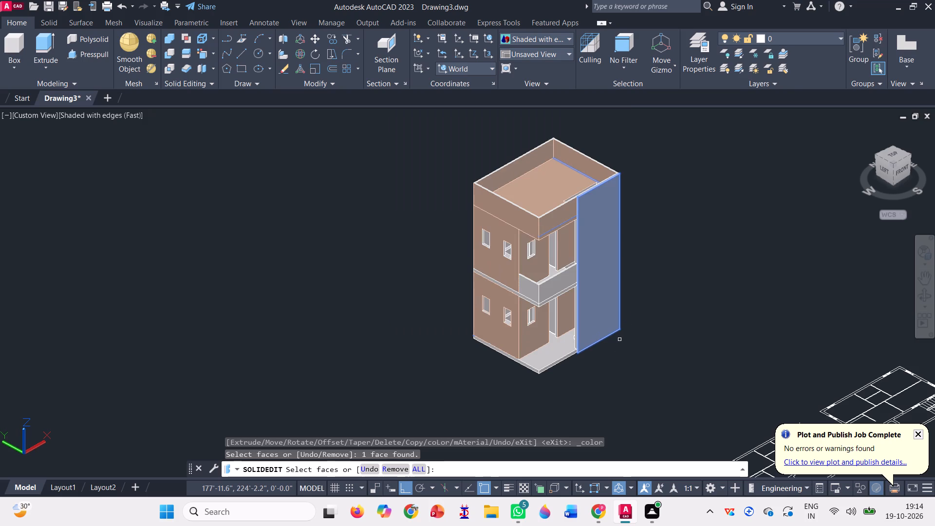
click(928, 295)
drag(681, 313, 691, 307)
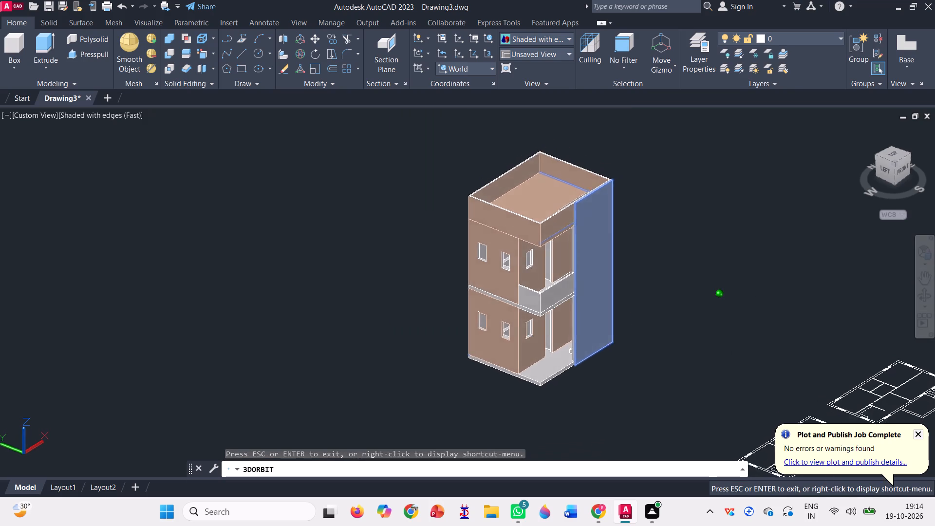
drag(691, 307, 738, 300)
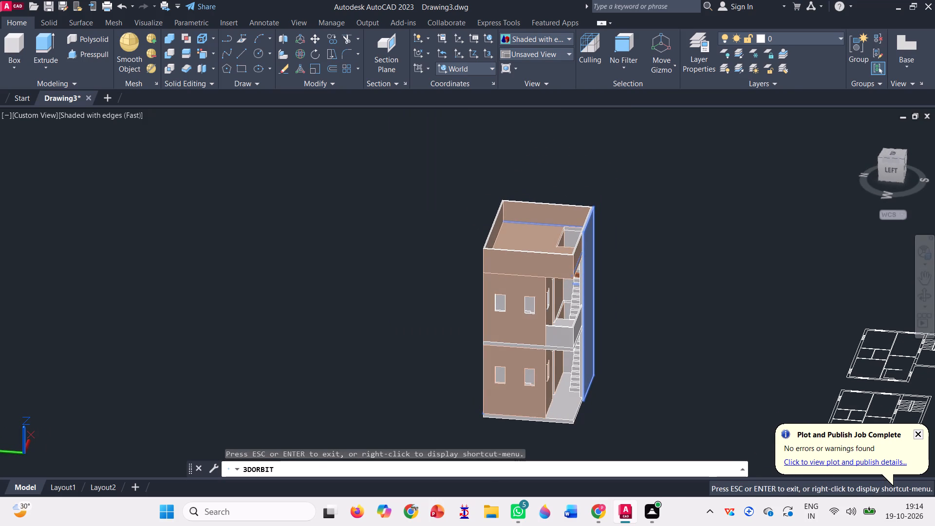
key(Escape)
scroll(585, 316, up, 3)
scroll(564, 252, up, 3)
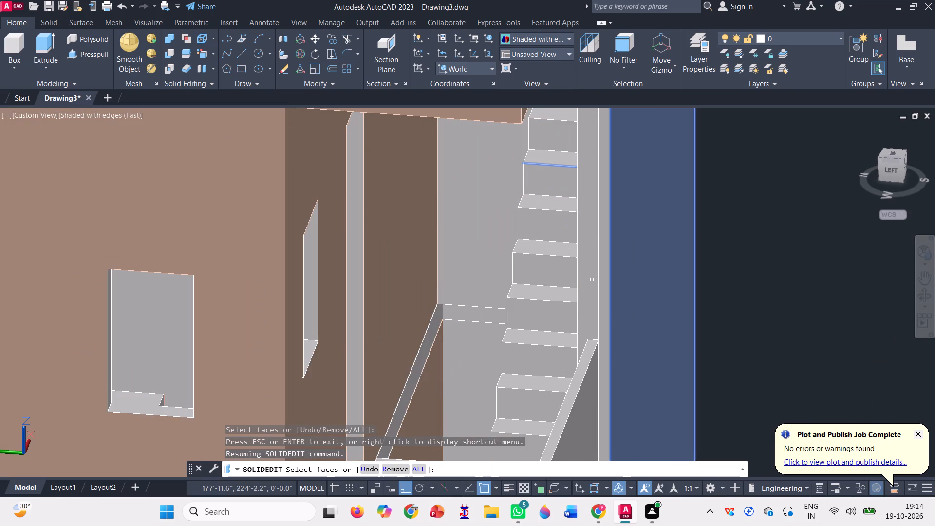
scroll(600, 286, up, 3)
click(610, 292)
scroll(607, 288, down, 6)
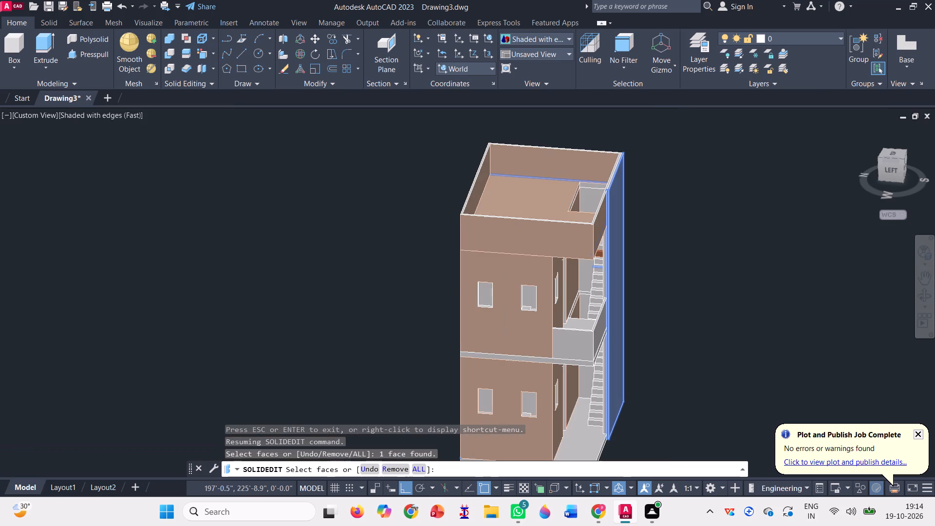
scroll(565, 170, up, 3)
scroll(731, 189, up, 3)
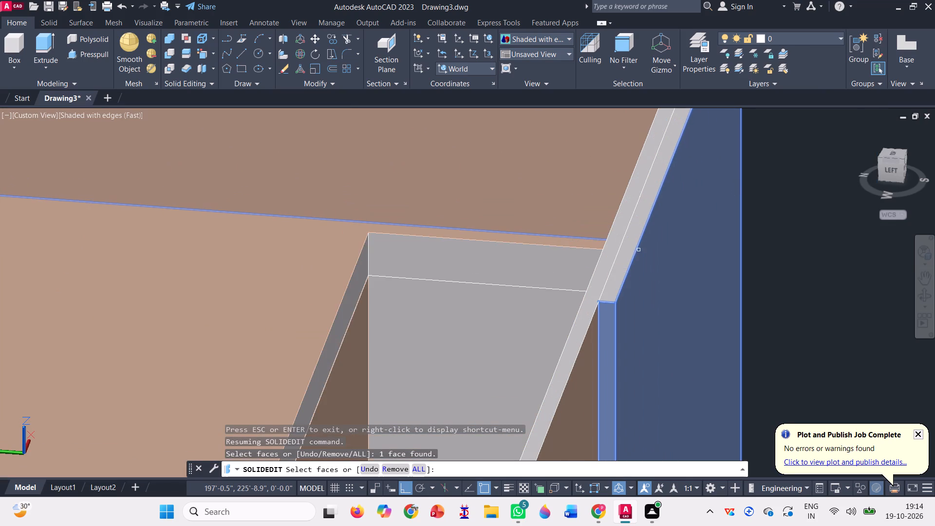
scroll(634, 258, up, 2)
click(617, 255)
scroll(538, 245, down, 5)
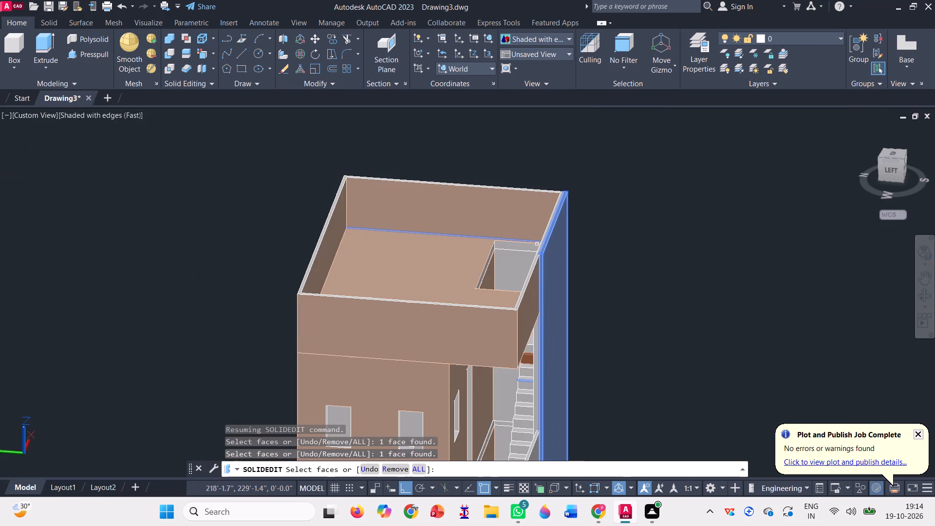
click(925, 297)
drag(660, 329, 471, 350)
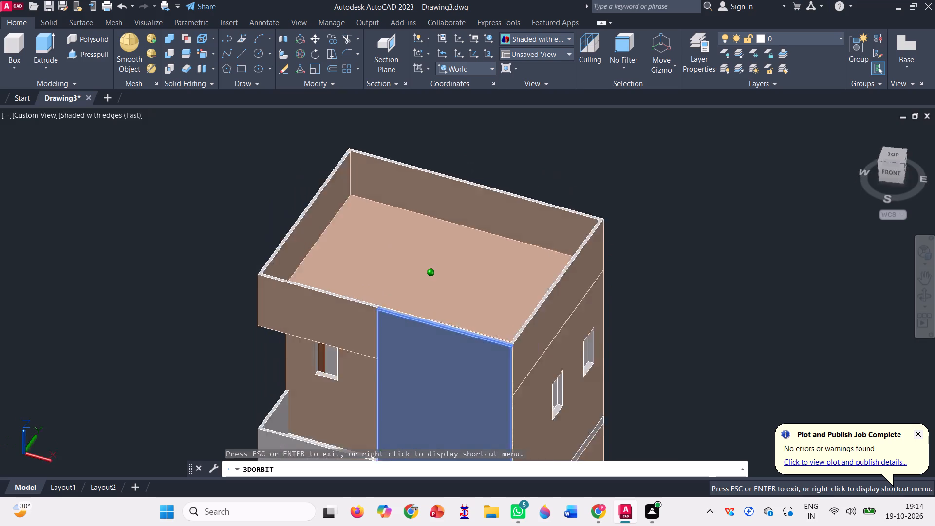
drag(471, 350, 461, 348)
scroll(433, 225, down, 9)
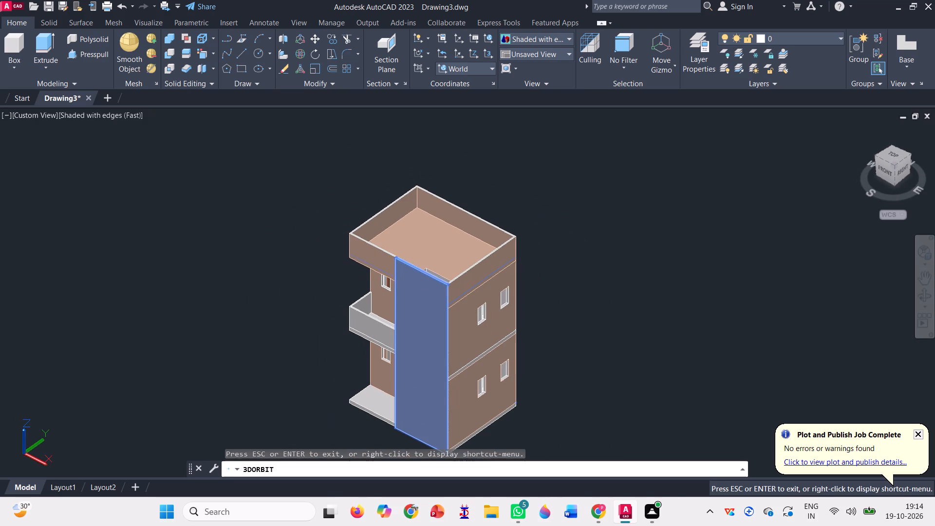
key(Escape)
scroll(446, 323, up, 7)
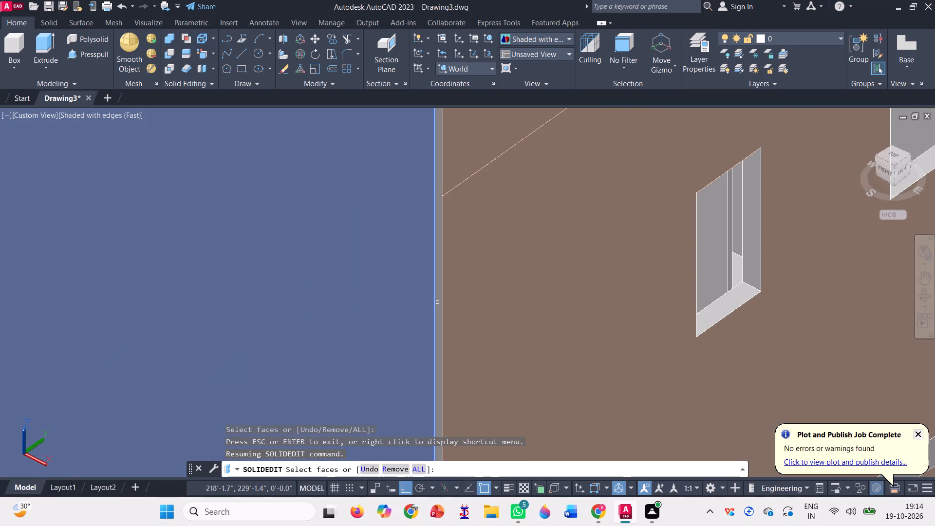
scroll(438, 302, up, 3)
click(439, 304)
scroll(439, 304, down, 7)
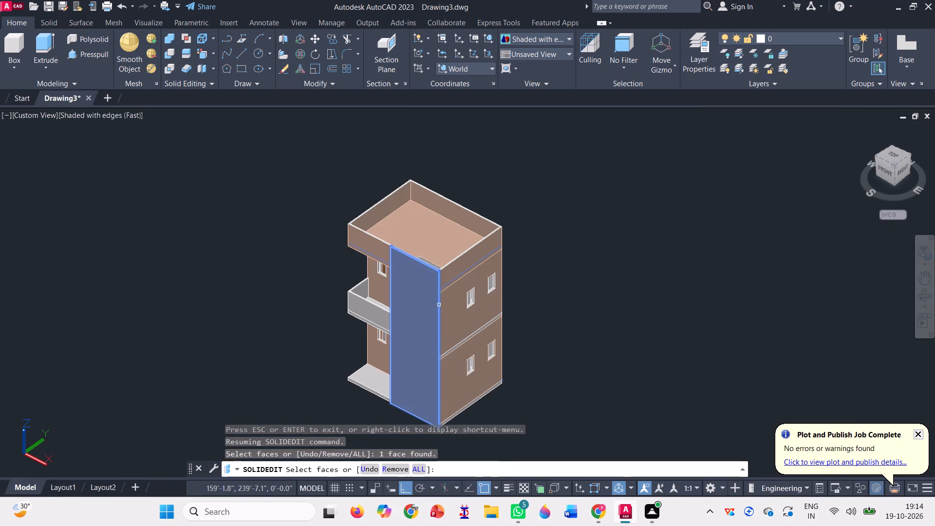
key(space)
click(497, 166)
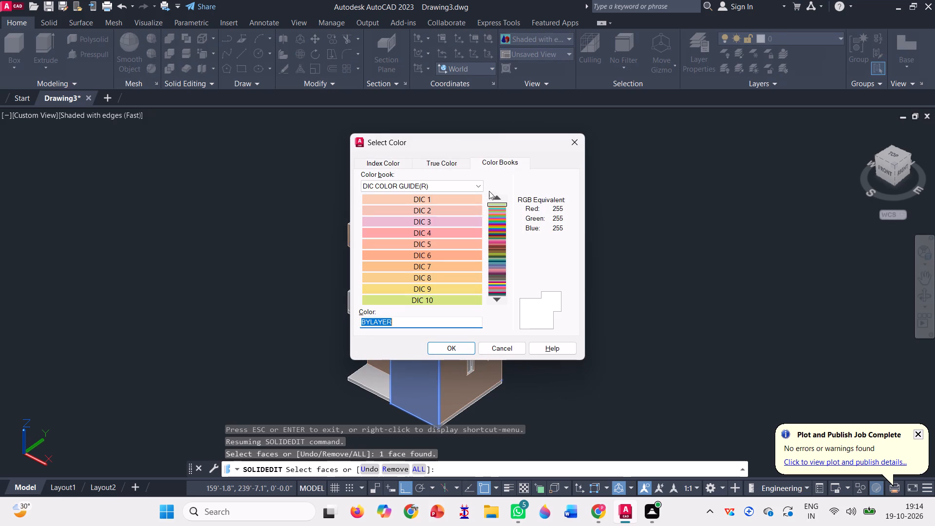
click(475, 232)
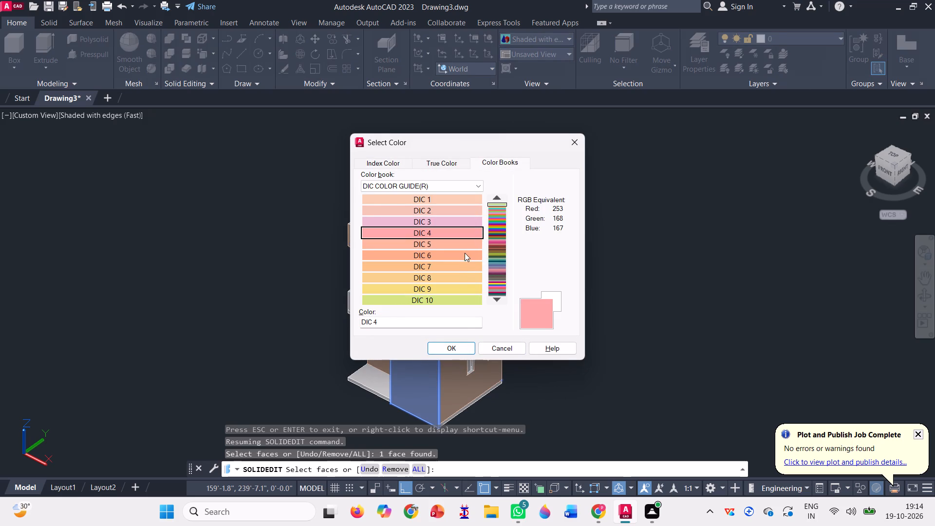
click(465, 251)
click(455, 348)
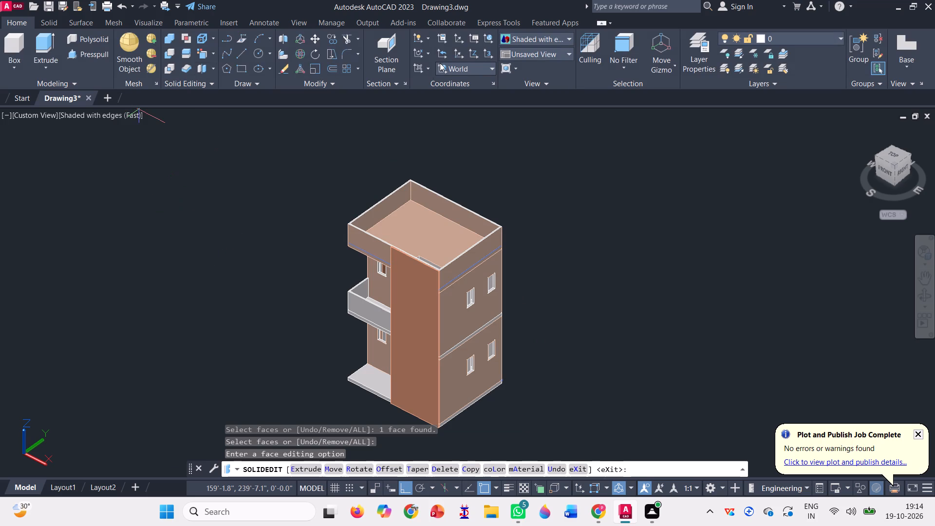
Leave the face-editing command and switch the model to the SW Isometric view.
click(29, 111)
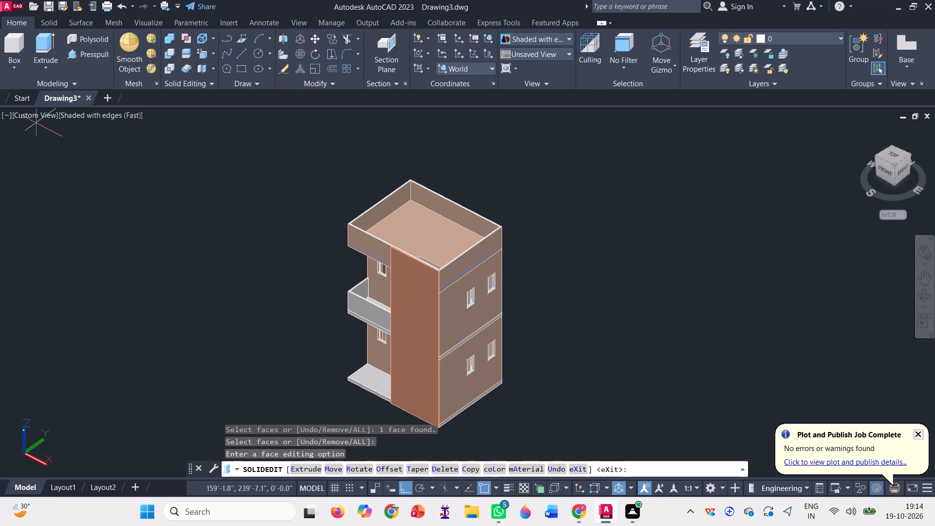
click(25, 115)
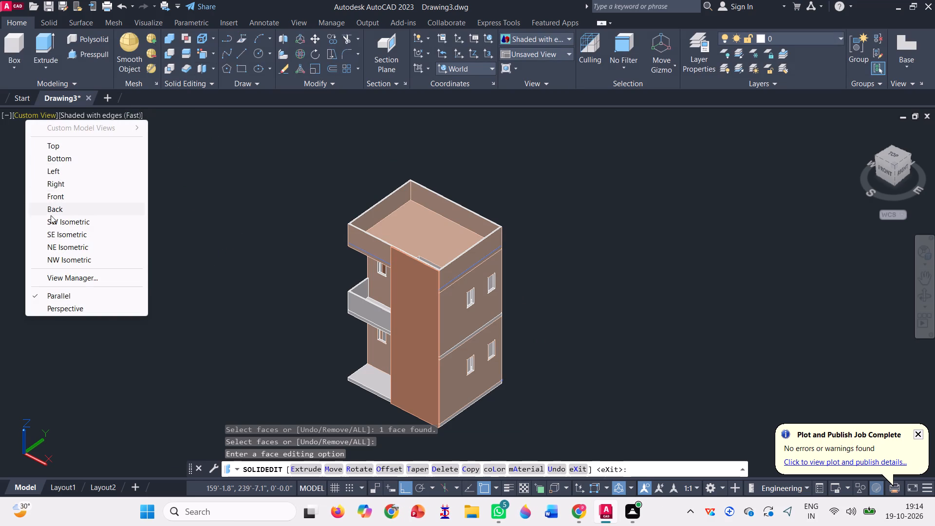
click(57, 222)
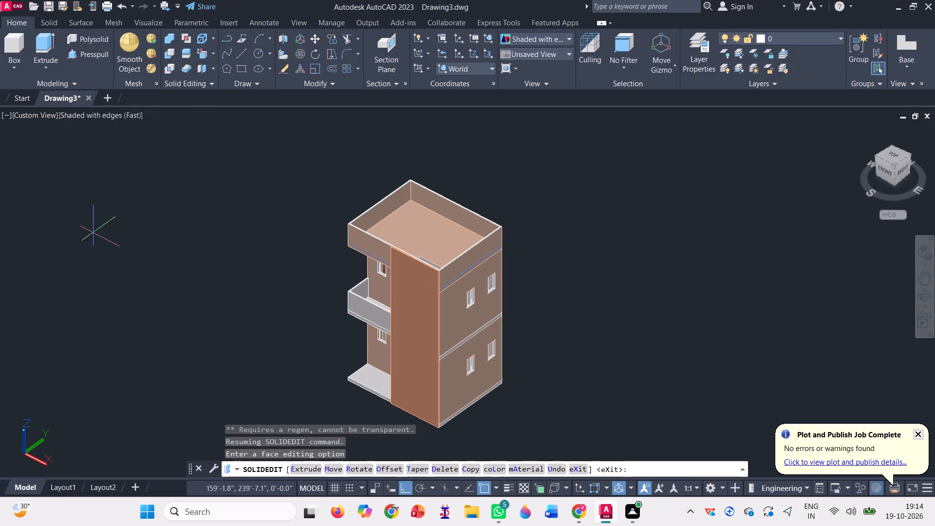
key(Escape)
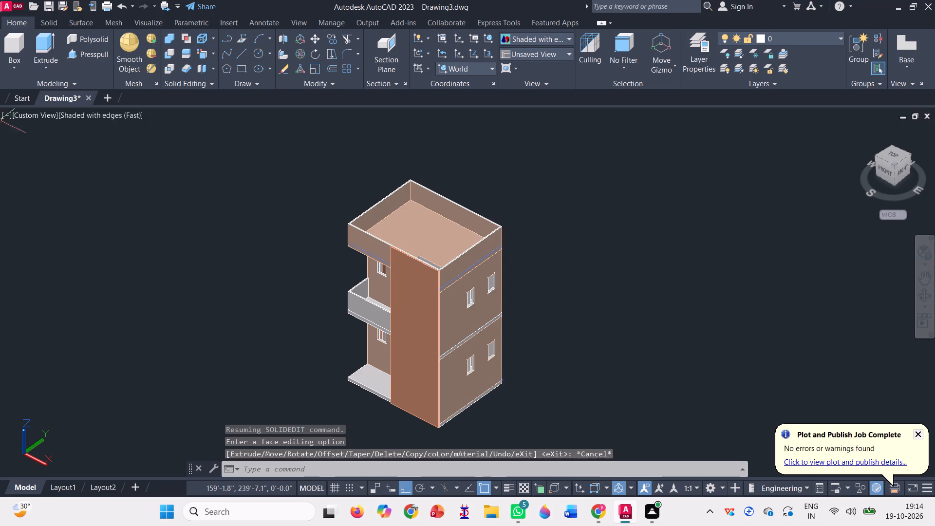
click(44, 114)
click(21, 111)
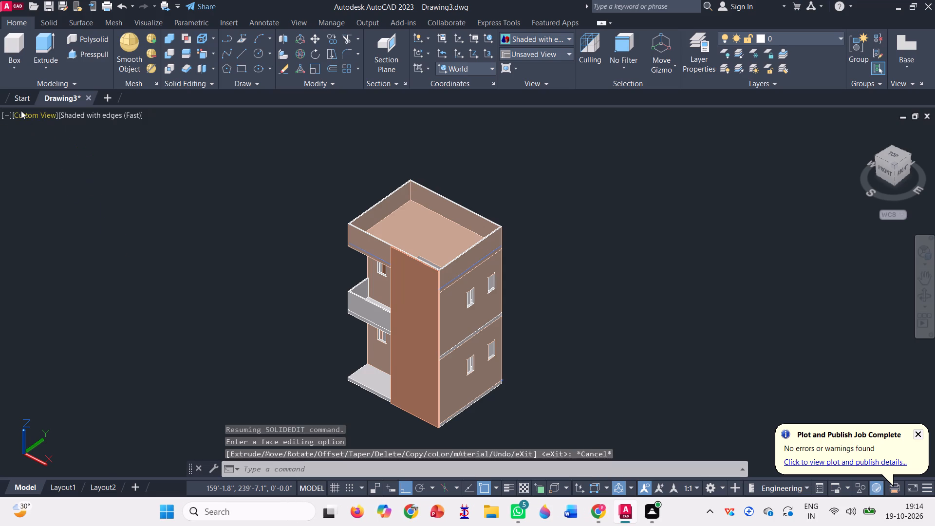
click(74, 224)
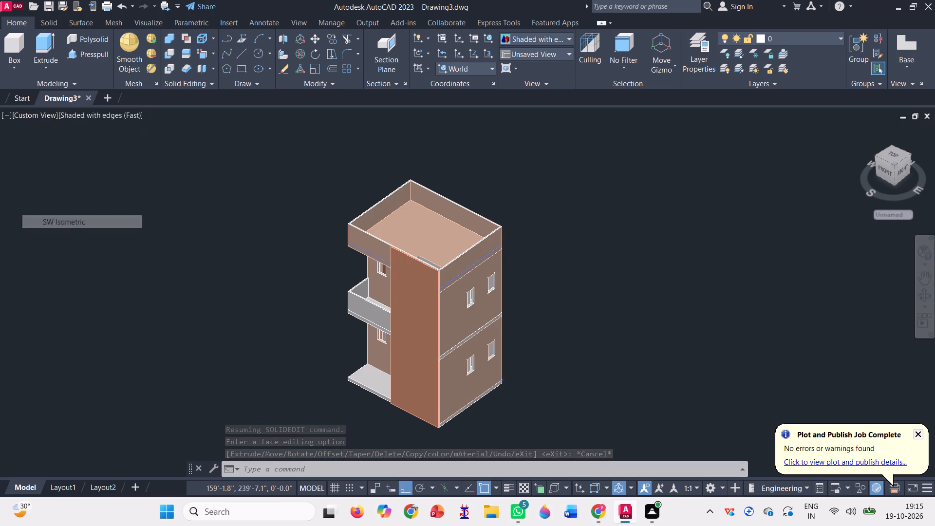
scroll(522, 309, up, 2)
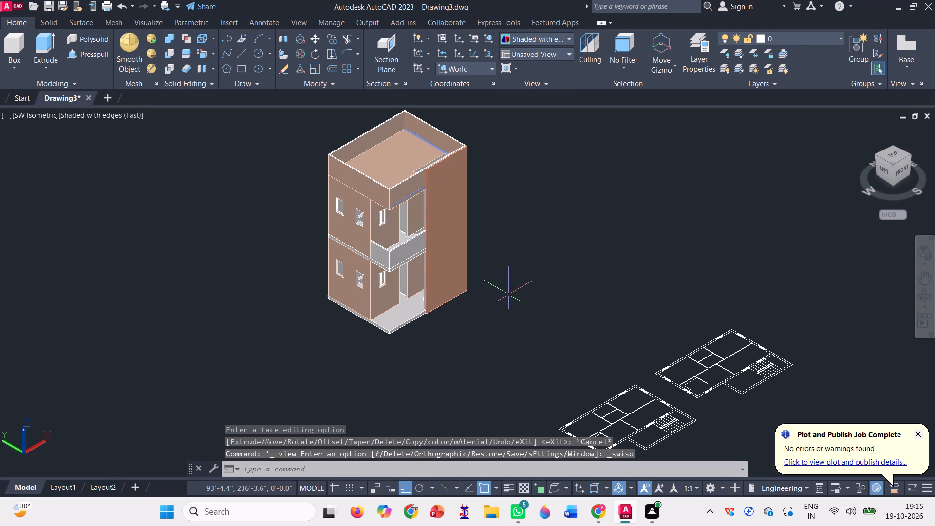
scroll(527, 250, down, 1)
scroll(473, 167, up, 2)
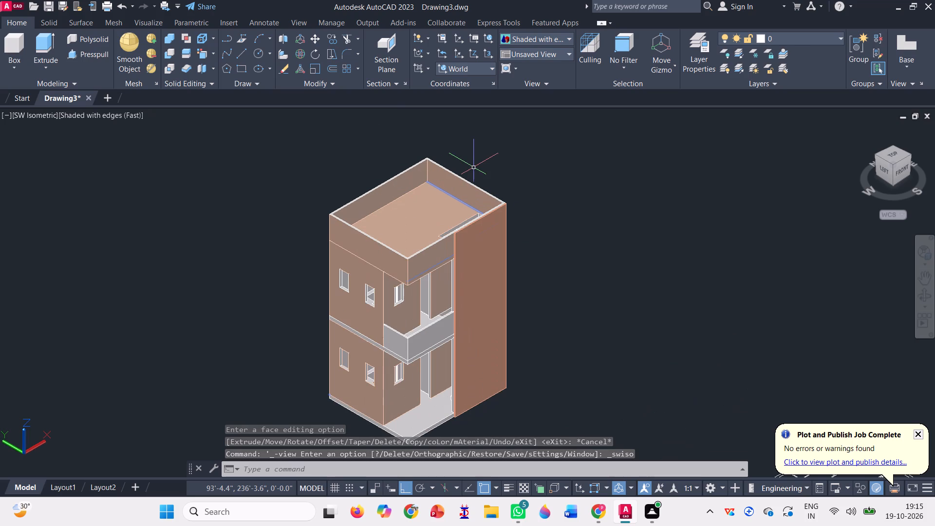
key(Escape)
key(Escape)
key(Escape)
key(Escape)
key(Escape)
key(Escape)
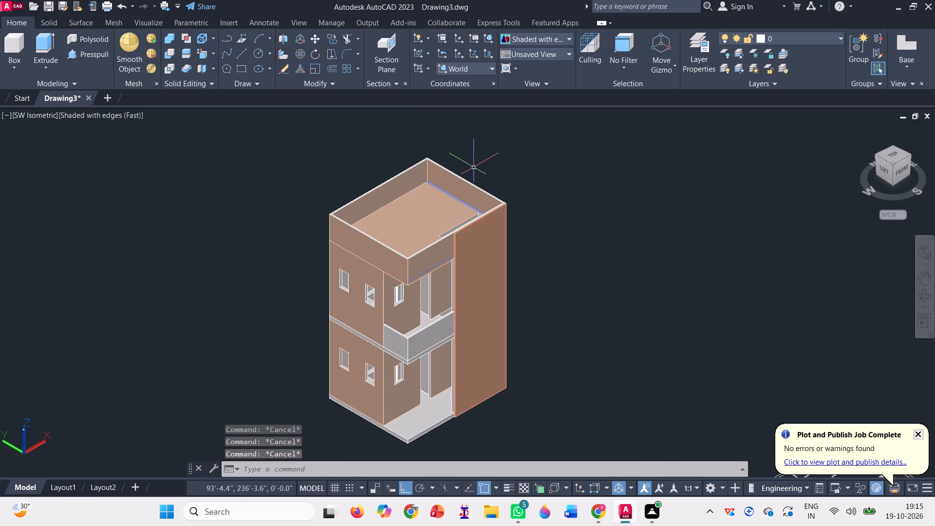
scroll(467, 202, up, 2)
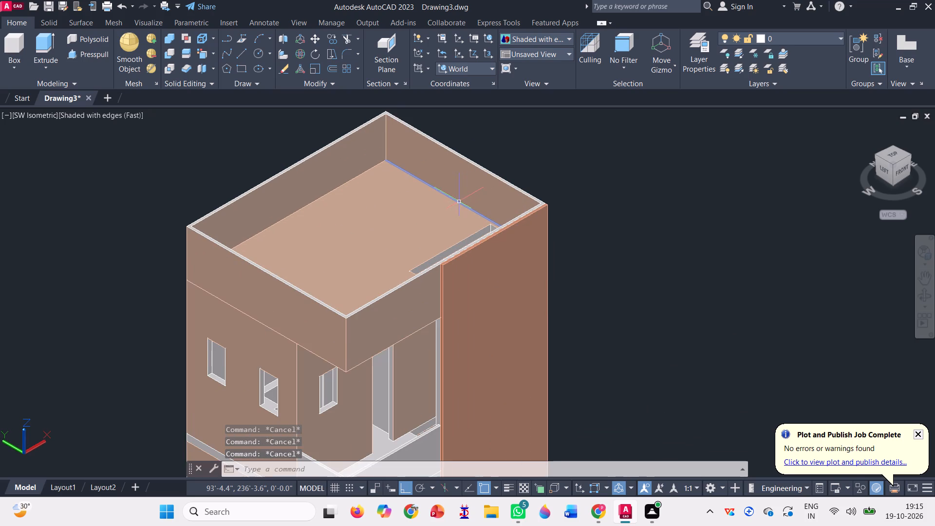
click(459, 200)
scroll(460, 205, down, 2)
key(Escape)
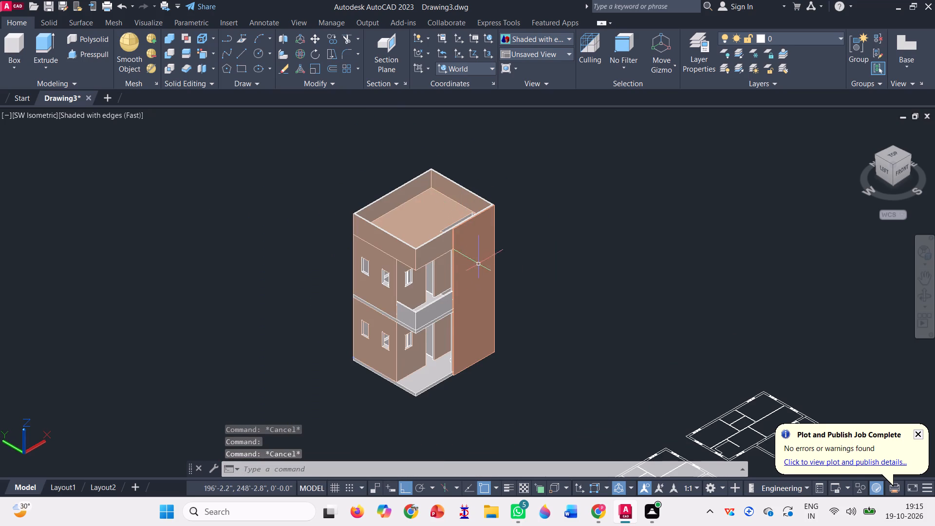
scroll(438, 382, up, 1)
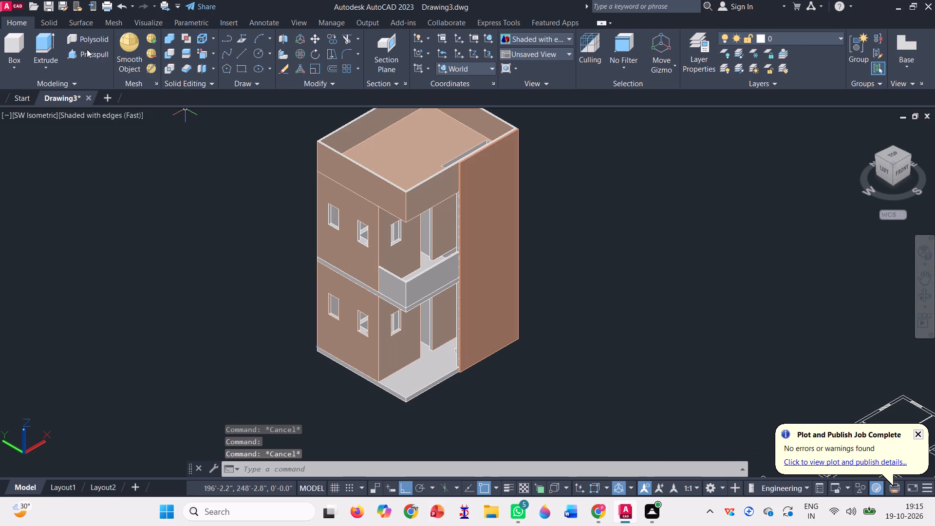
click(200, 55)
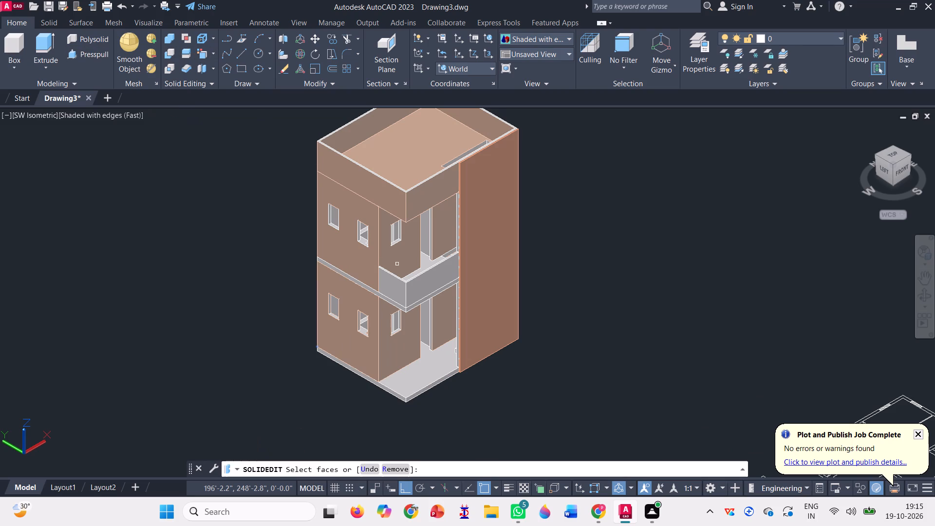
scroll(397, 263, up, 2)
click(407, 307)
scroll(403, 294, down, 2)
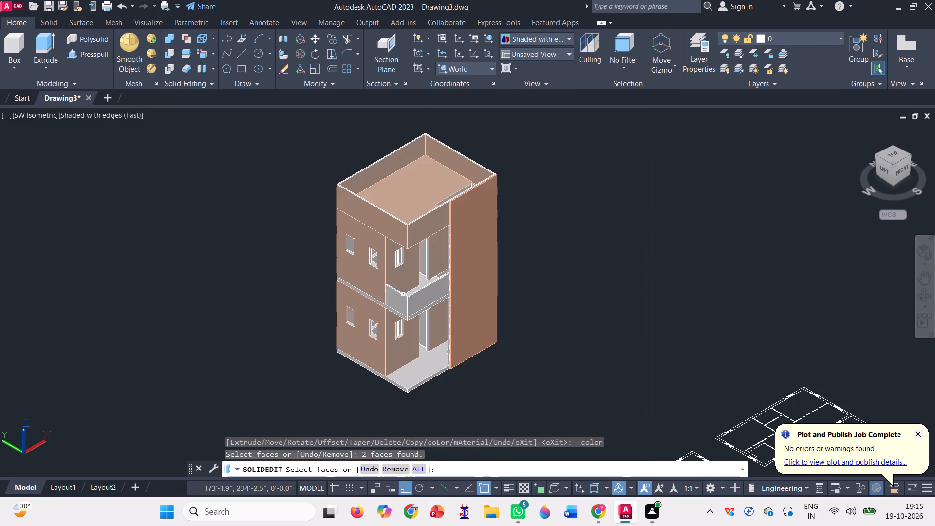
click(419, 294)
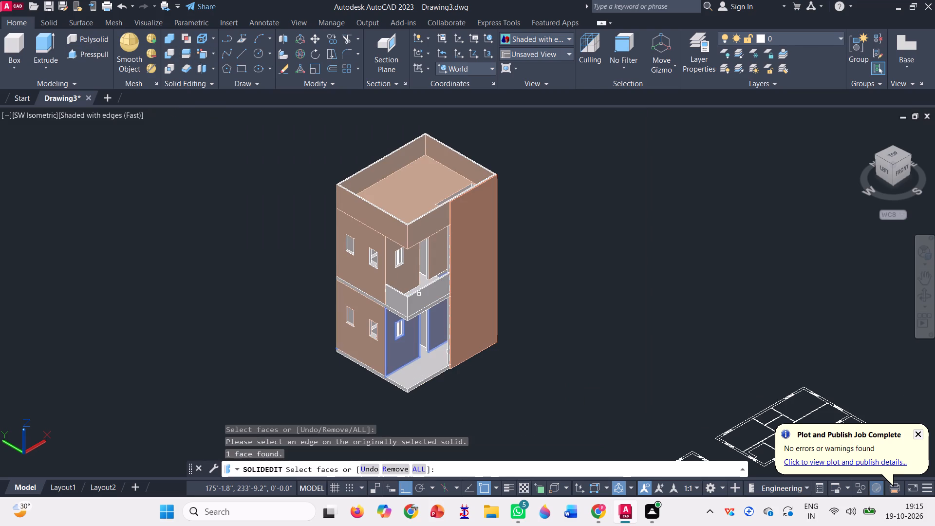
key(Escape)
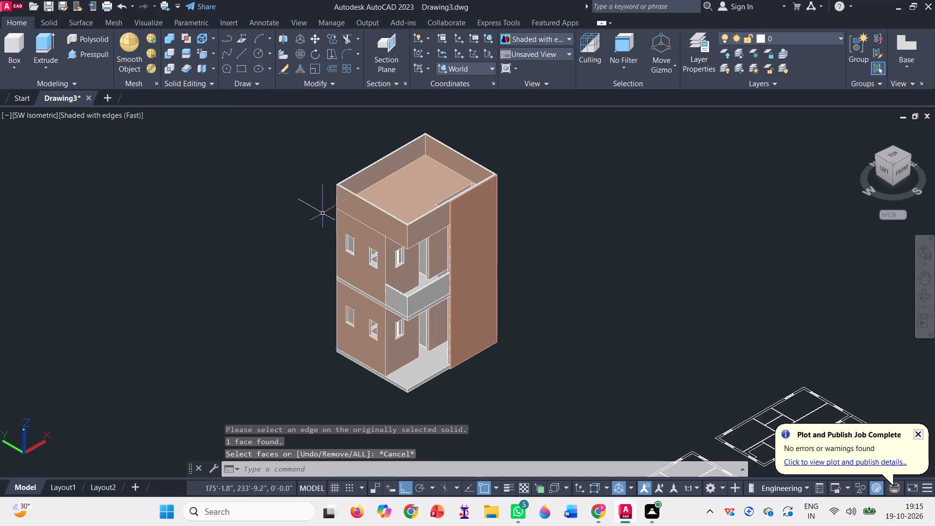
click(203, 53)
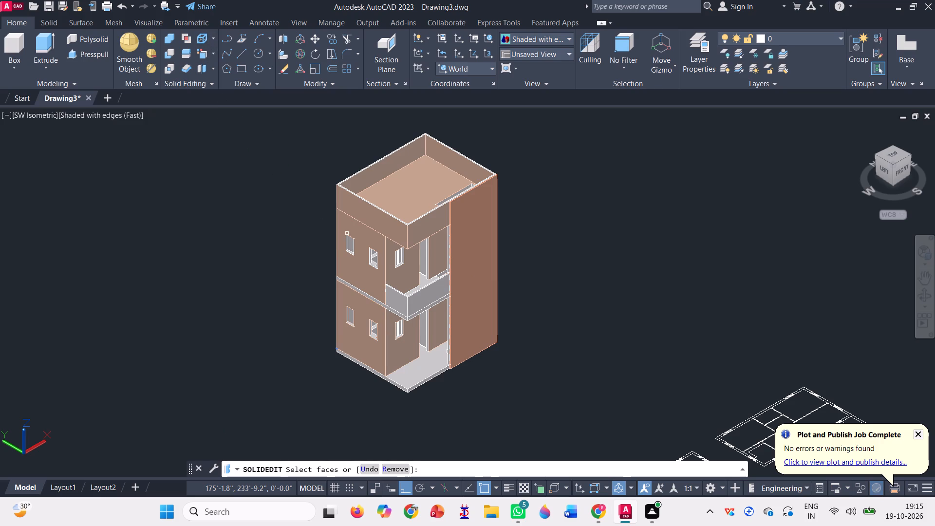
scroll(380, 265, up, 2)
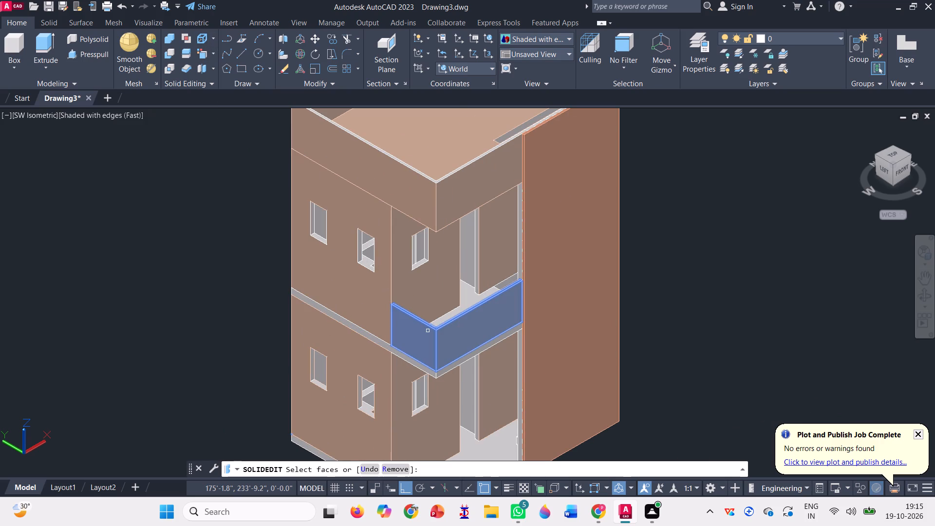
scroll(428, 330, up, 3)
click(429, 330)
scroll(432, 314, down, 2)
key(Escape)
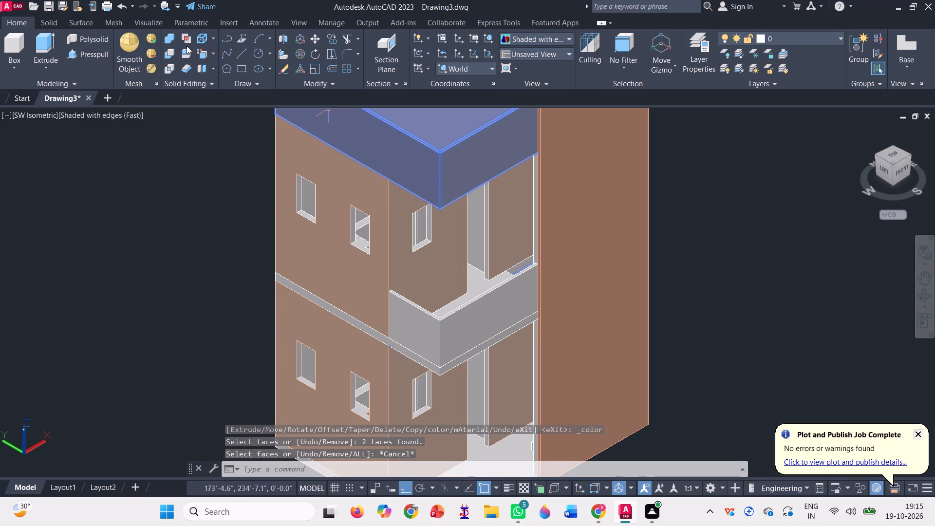
Colour the first-floor balcony parapet's top and both outer faces DIC 6 from the DIC COLOR GUIDE(R) colour book.
click(200, 53)
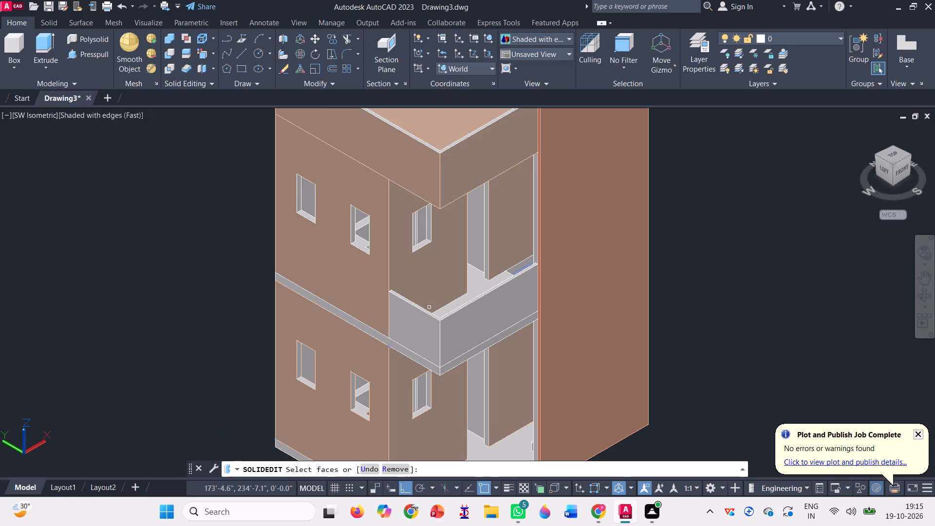
scroll(430, 311, up, 3)
click(436, 321)
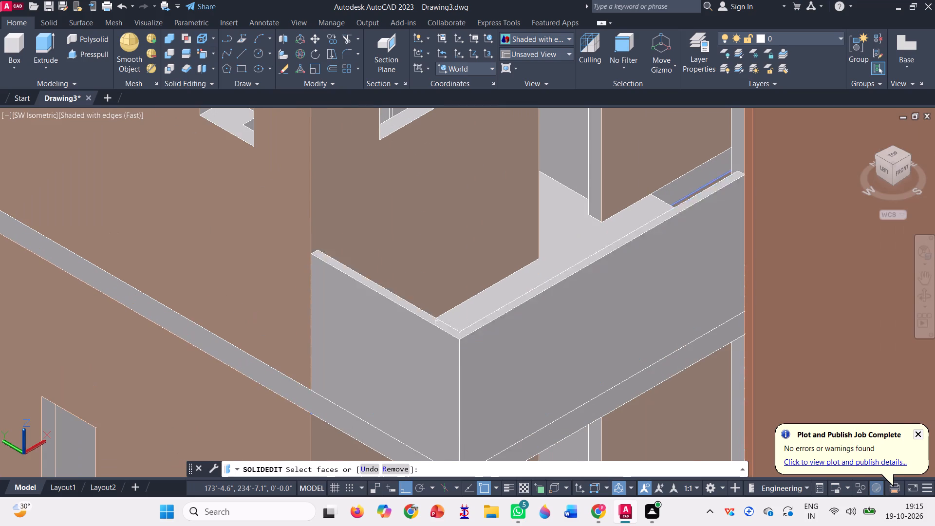
scroll(433, 314, down, 2)
click(440, 343)
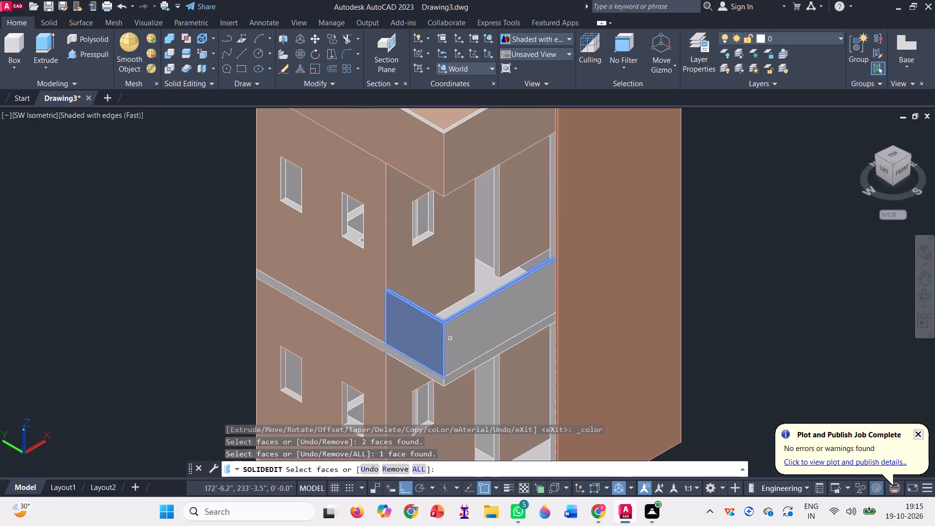
click(464, 332)
scroll(444, 304, down, 1)
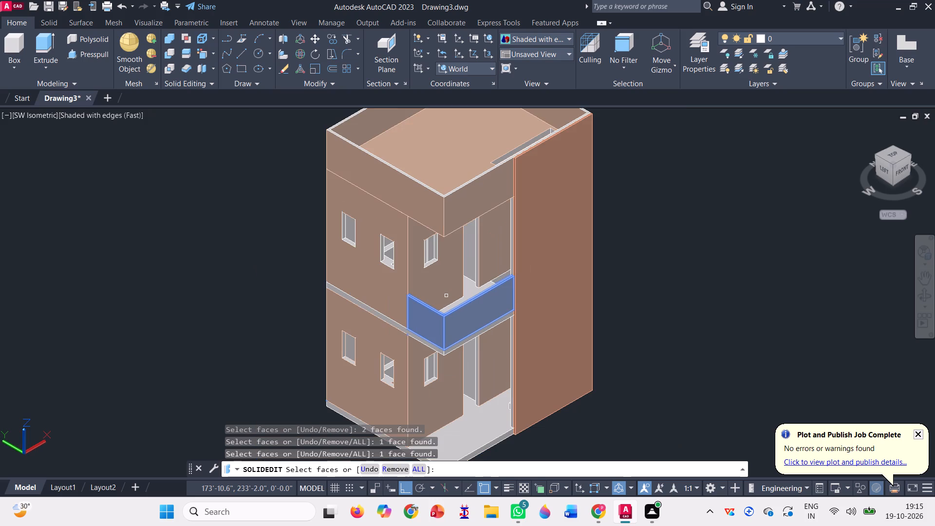
key(space)
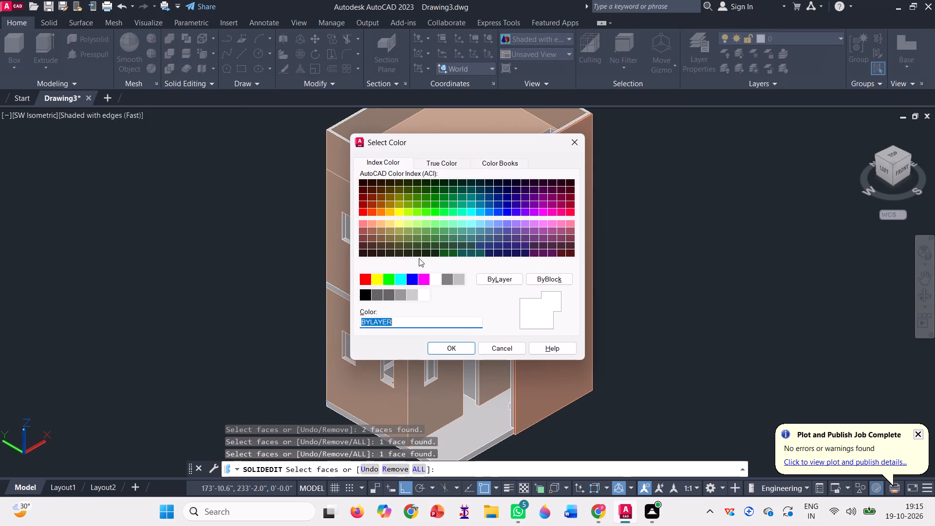
click(500, 163)
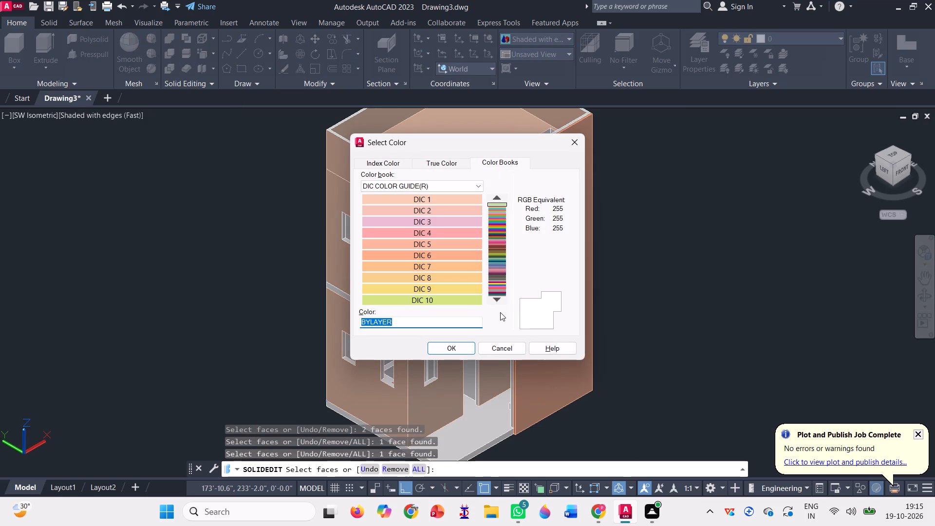
click(497, 301)
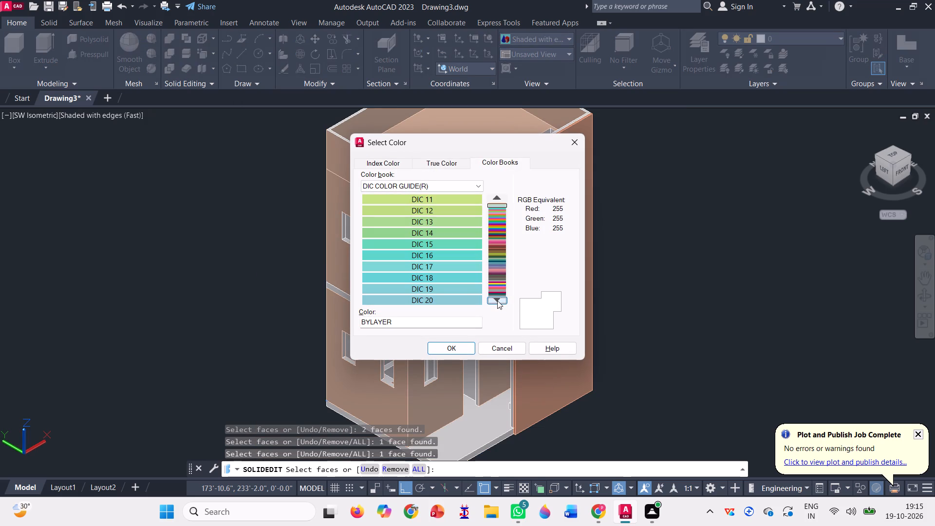
click(495, 196)
click(458, 252)
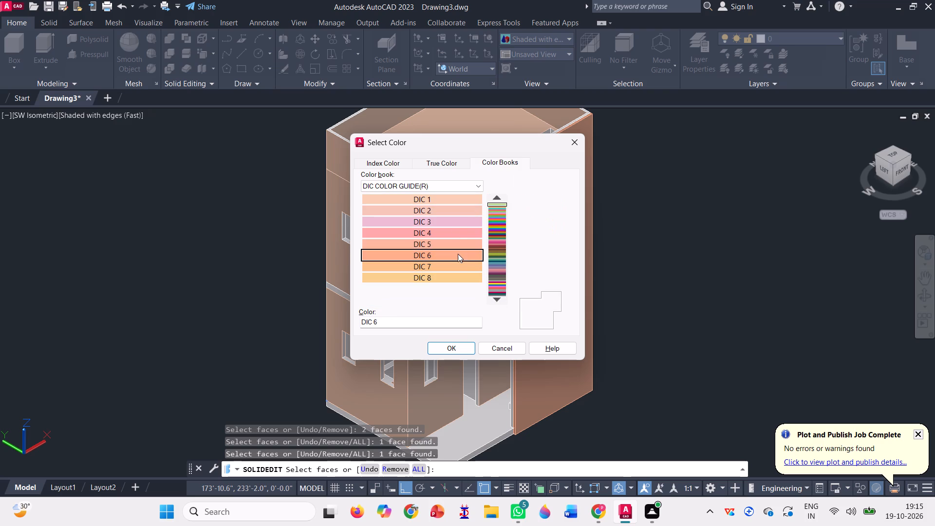
click(456, 348)
scroll(436, 305, down, 1)
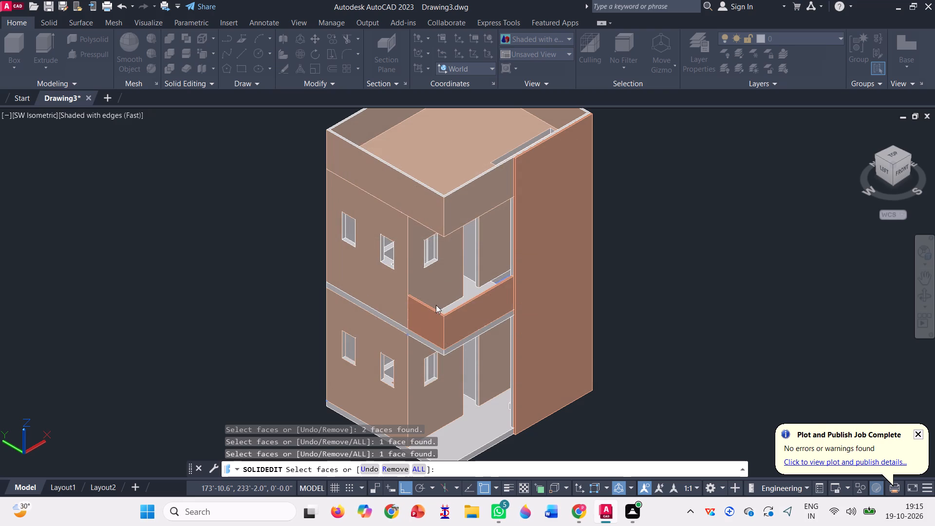
scroll(459, 295, down, 1)
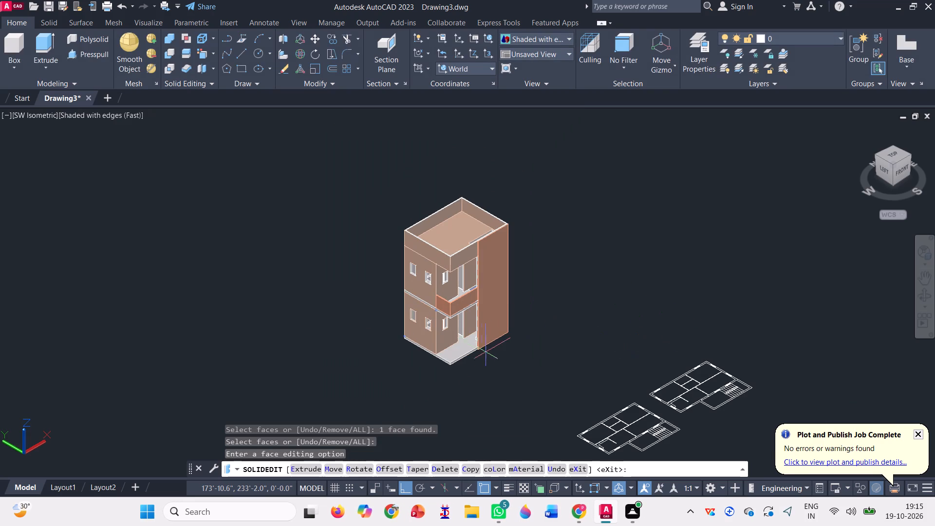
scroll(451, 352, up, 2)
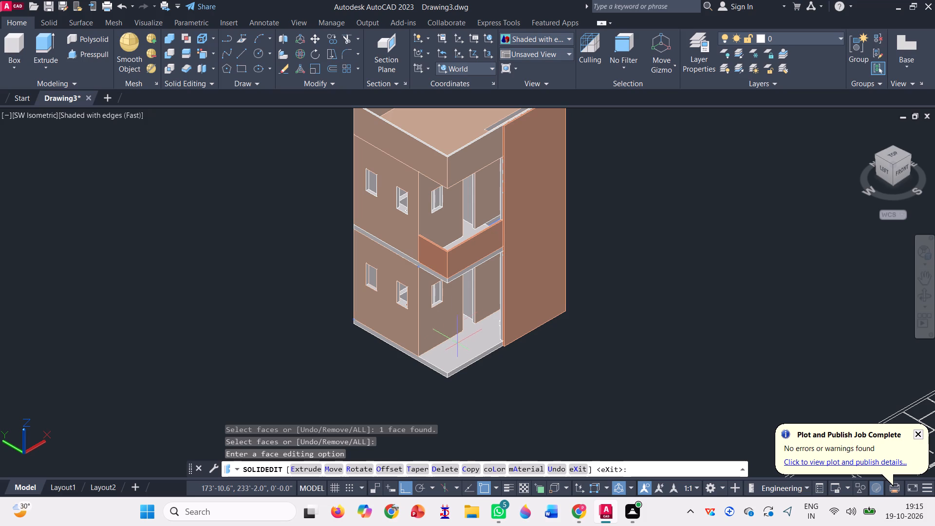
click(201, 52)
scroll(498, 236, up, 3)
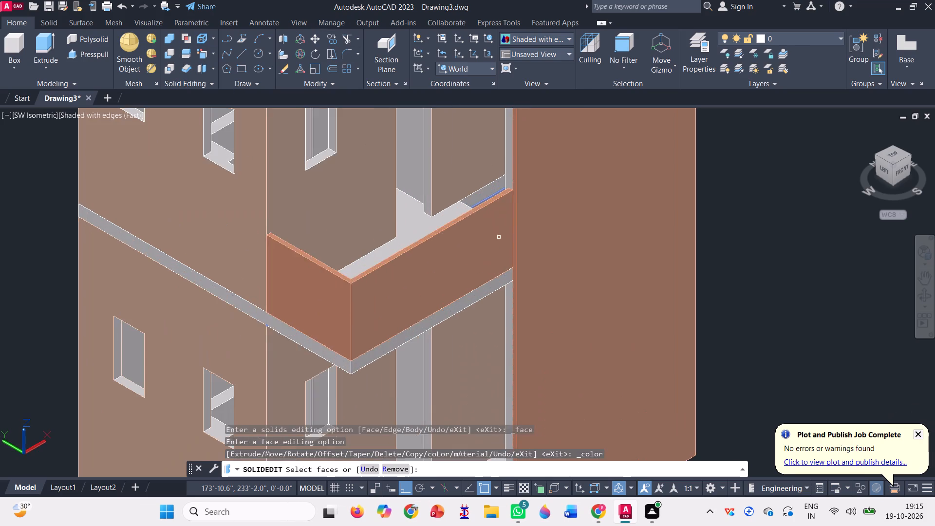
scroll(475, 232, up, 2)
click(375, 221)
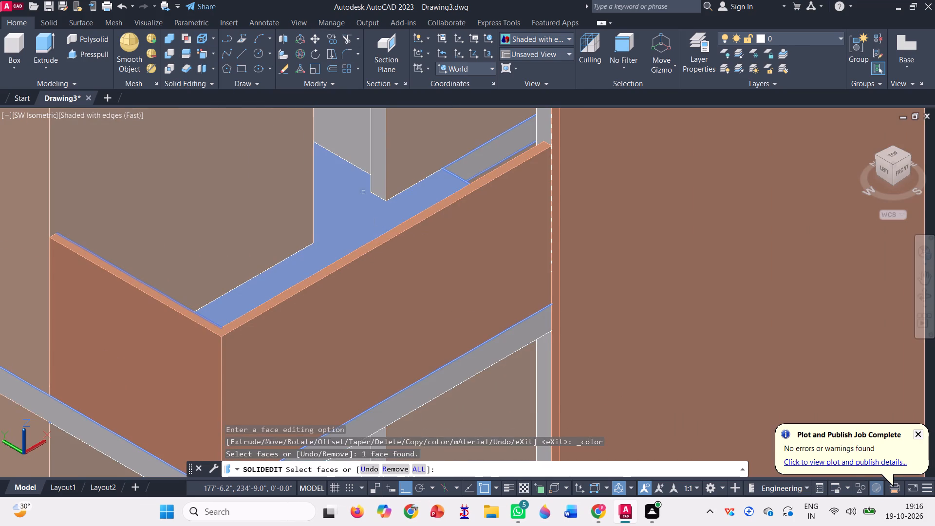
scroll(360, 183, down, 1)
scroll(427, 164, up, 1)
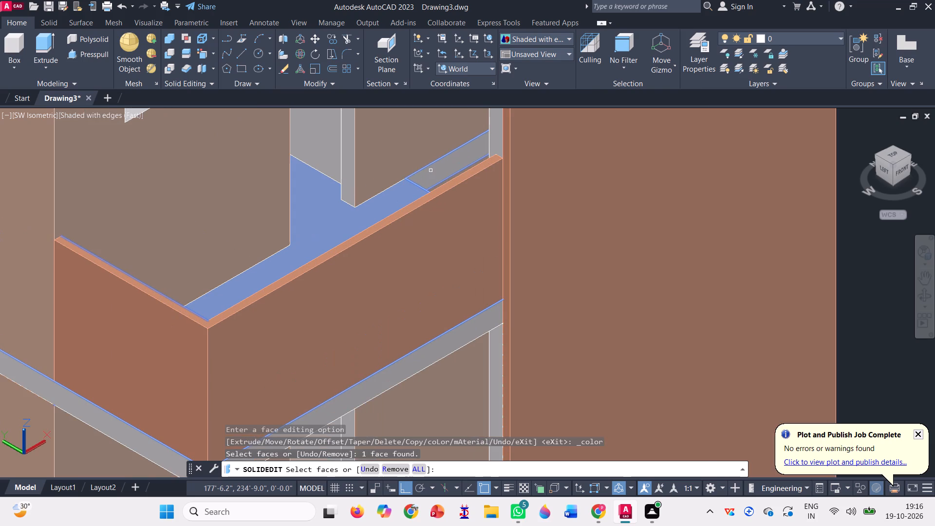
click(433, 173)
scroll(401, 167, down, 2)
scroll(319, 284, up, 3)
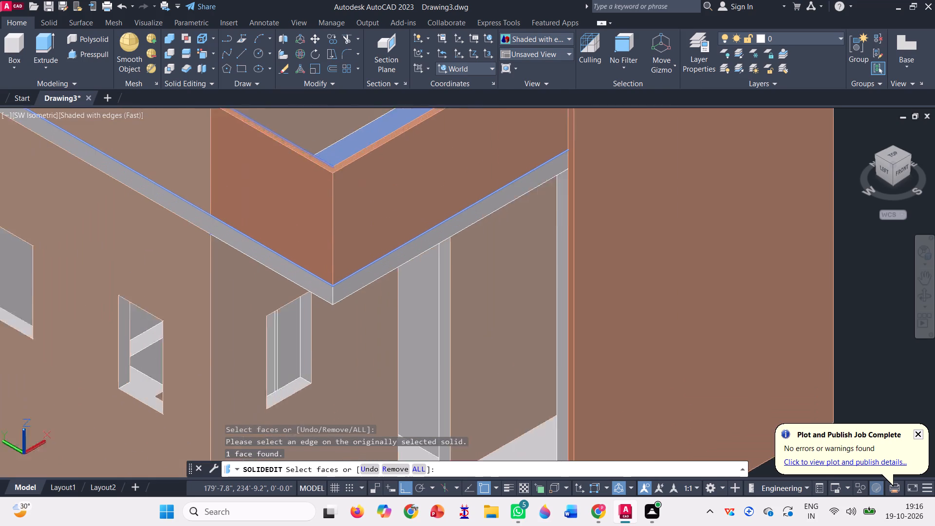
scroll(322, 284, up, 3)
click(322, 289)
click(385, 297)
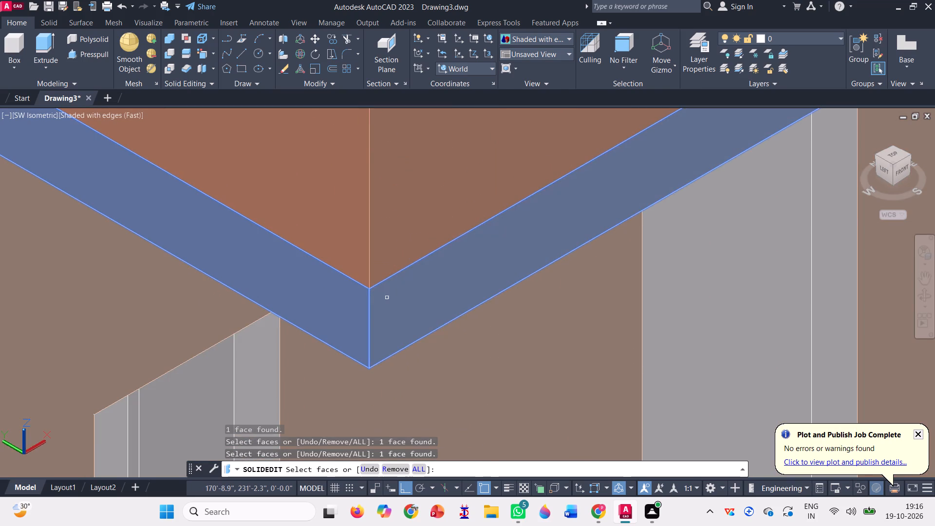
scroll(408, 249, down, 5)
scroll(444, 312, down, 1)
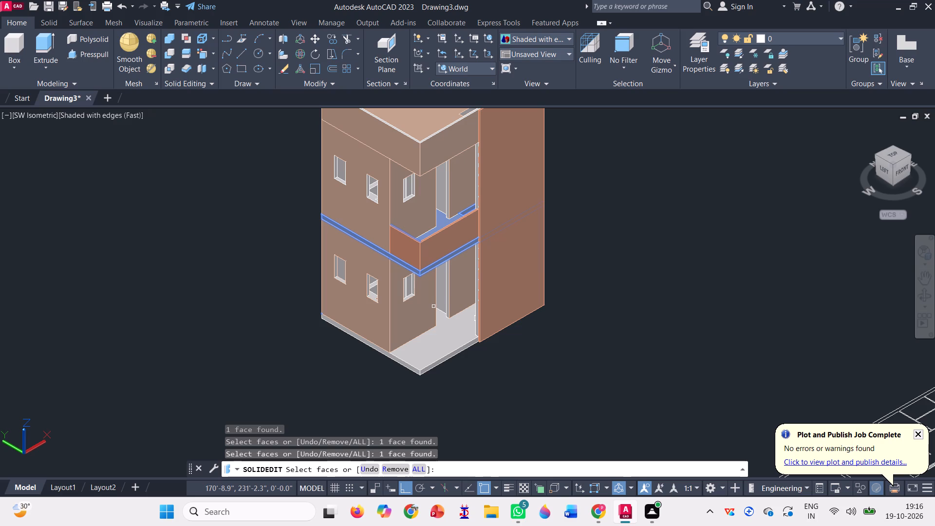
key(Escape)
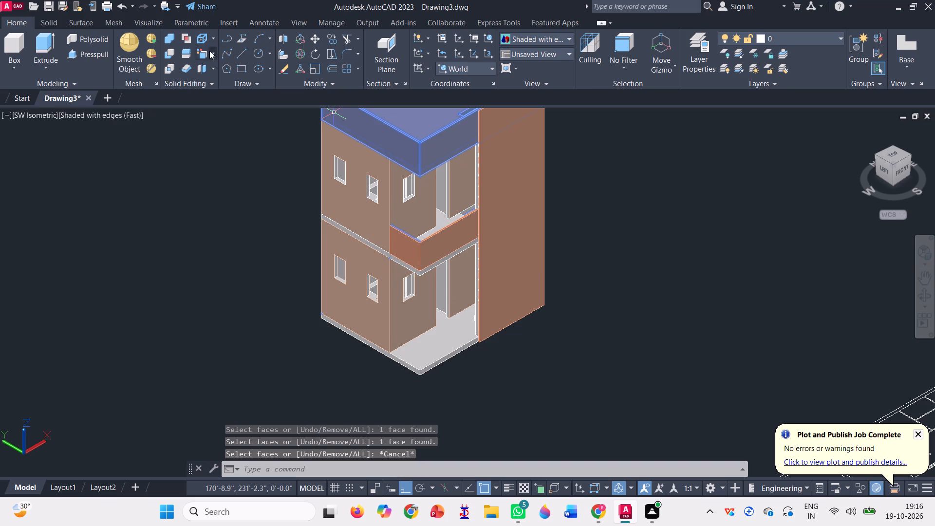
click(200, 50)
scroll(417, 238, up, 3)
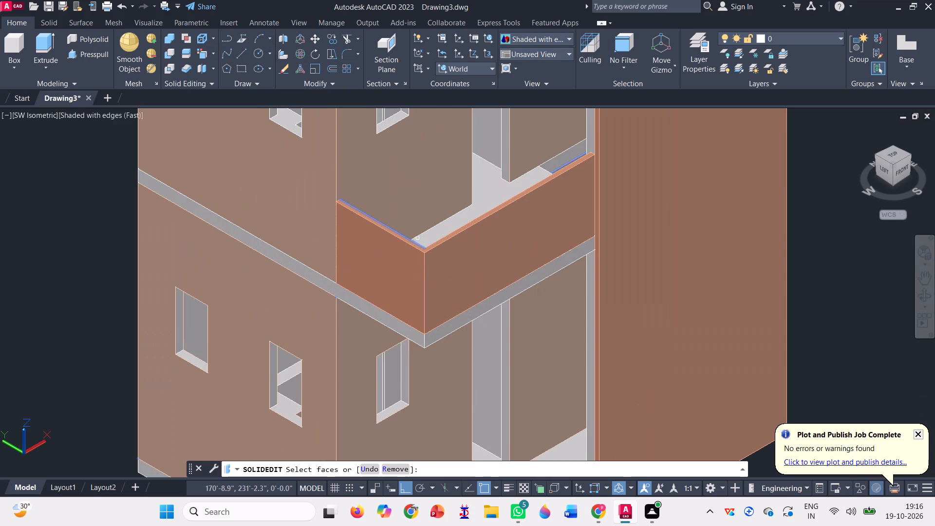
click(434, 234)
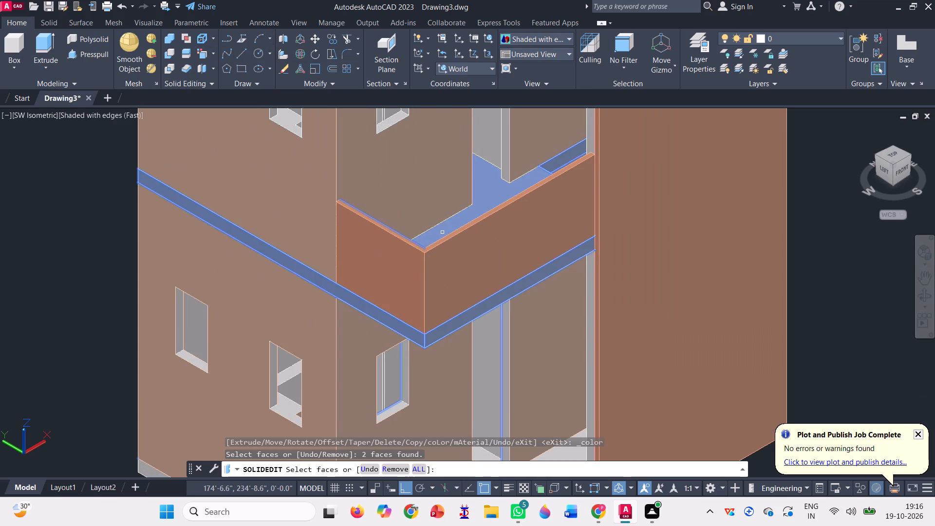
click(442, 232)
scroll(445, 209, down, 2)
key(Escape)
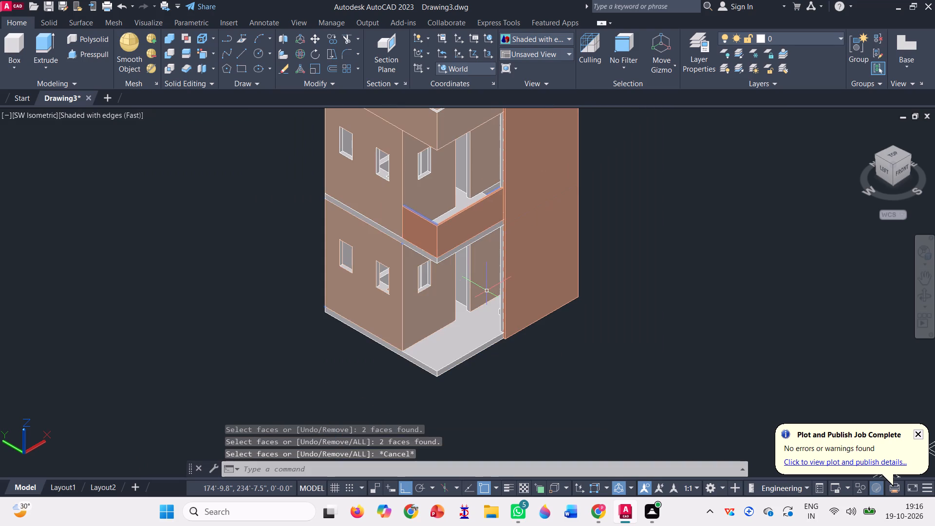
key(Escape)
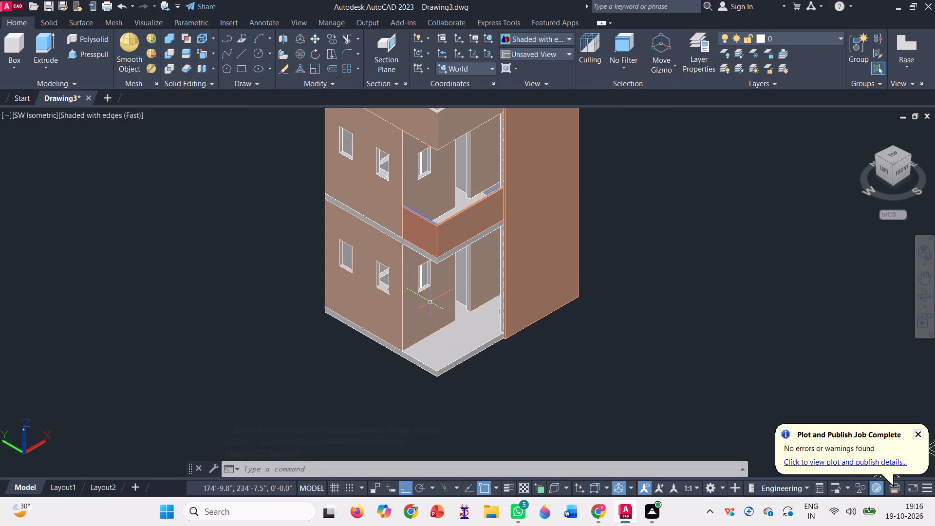
Move the entire 3D house along the Y axis so it stands closer to the two 2D plans.
scroll(336, 355, down, 1)
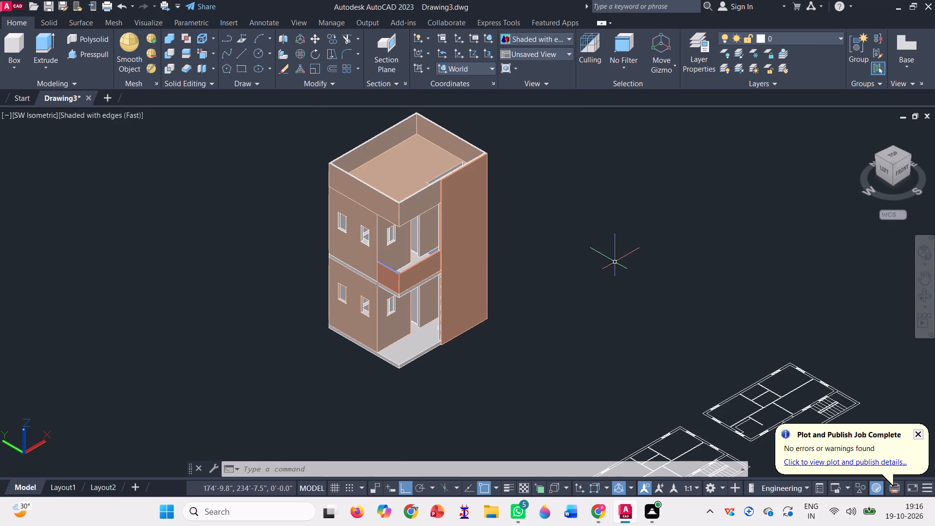
key(Escape)
key(Escape)
key(Escape)
scroll(530, 213, down, 1)
click(529, 308)
click(388, 178)
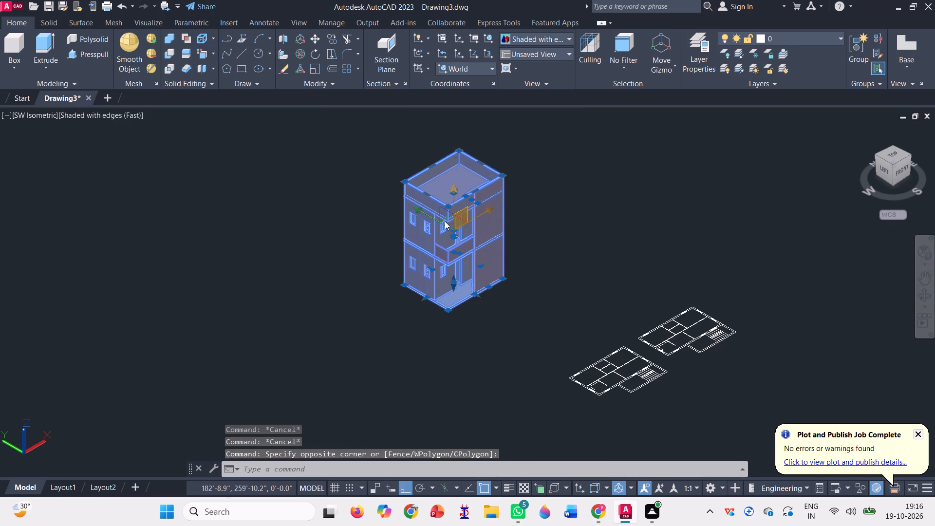
drag(415, 207, 454, 229)
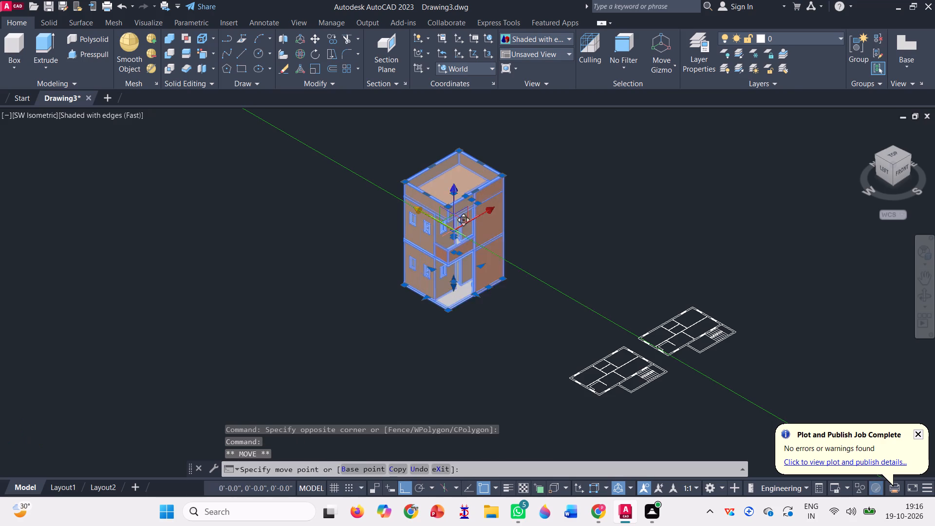
click(526, 285)
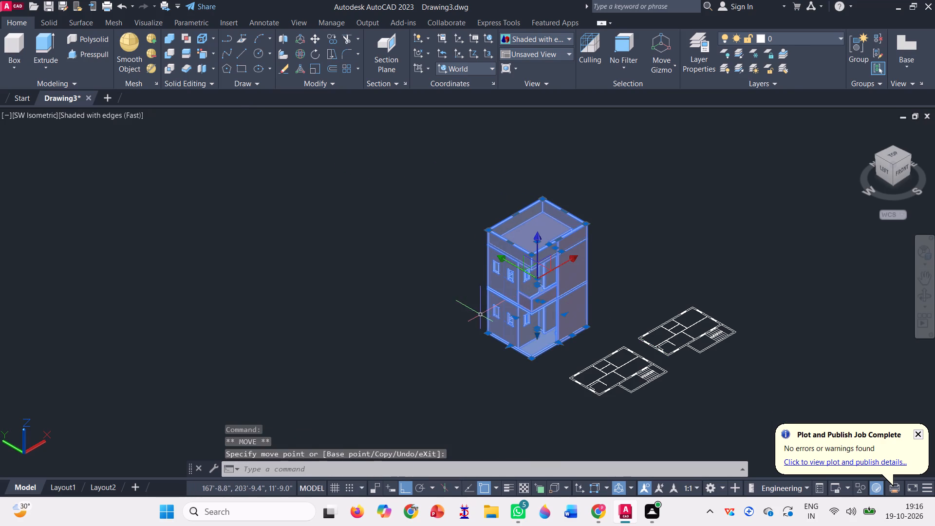
key(Escape)
key(Escape)
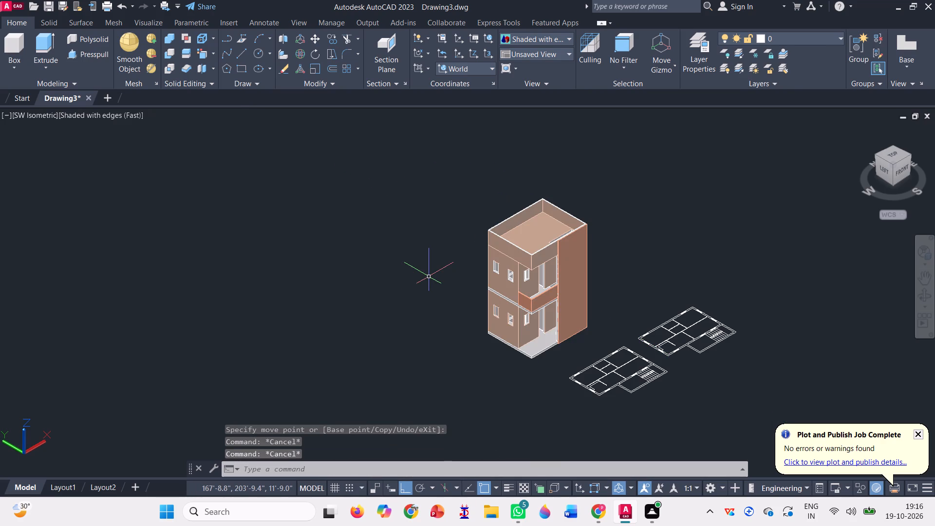
Turn off command-history logging with LOGFILEOFF.
text(log)
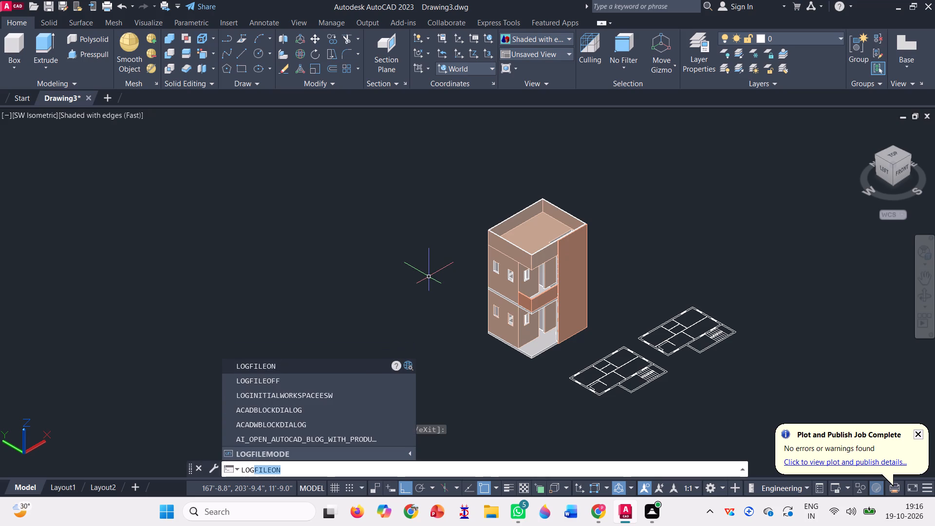
key(Down)
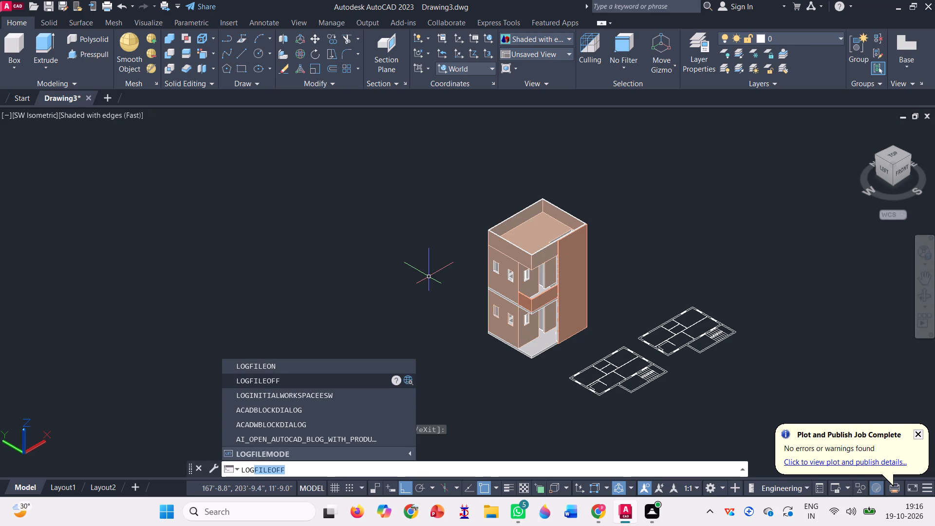
key(Return)
Save the drawing in Documents as "Modern G+1 Residential Building with 3D Exterior and 2D Roof Plan".
key(ctrl+s)
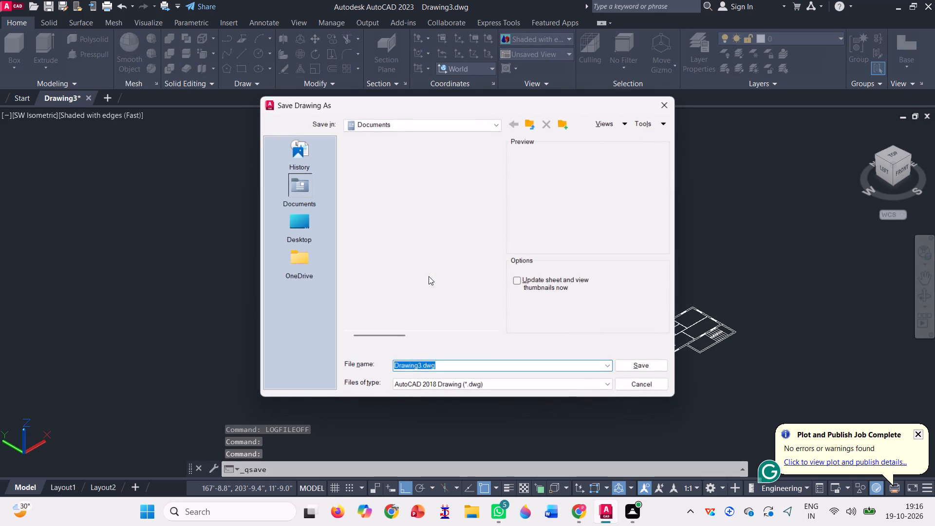
key(BackSpace)
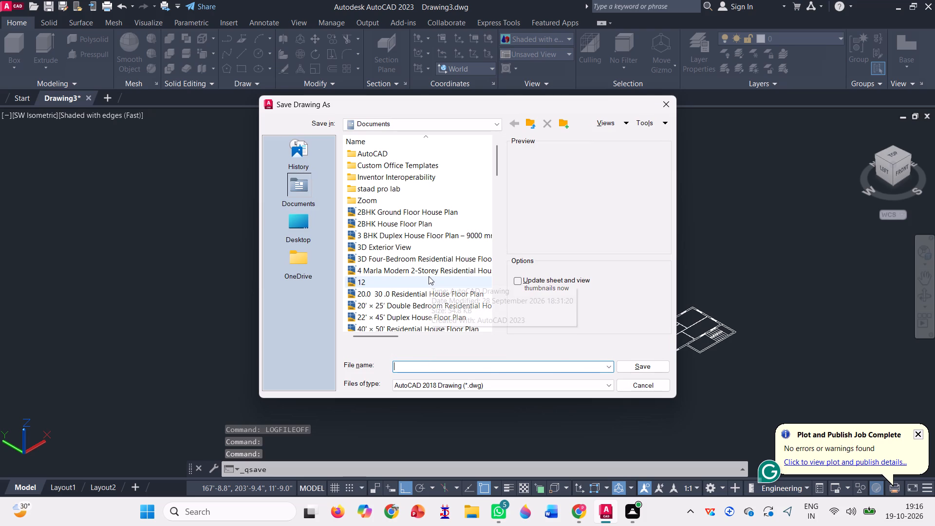
key(ctrl+v)
key(Return)
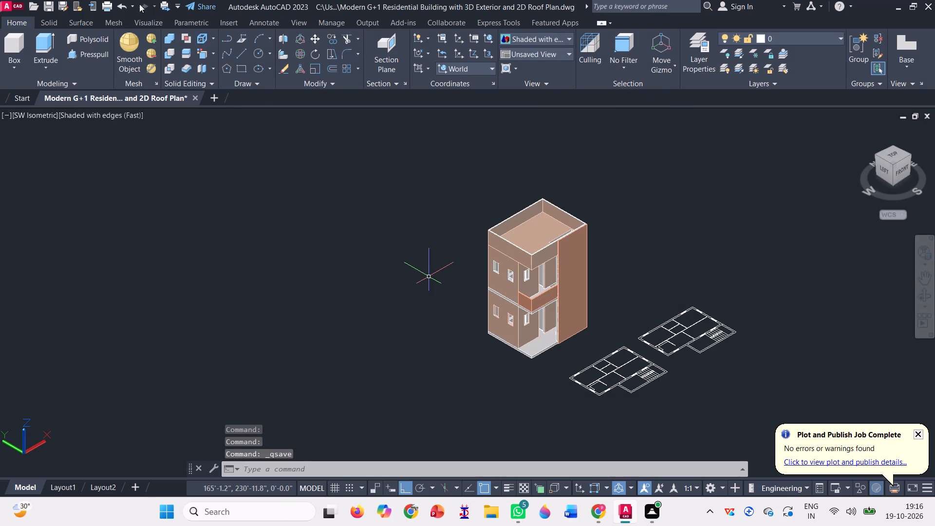
Plot the model in landscape with AutoCAD PDF (Smallest File).pc3, applying the setup to the layout and saving the PDF.
click(105, 4)
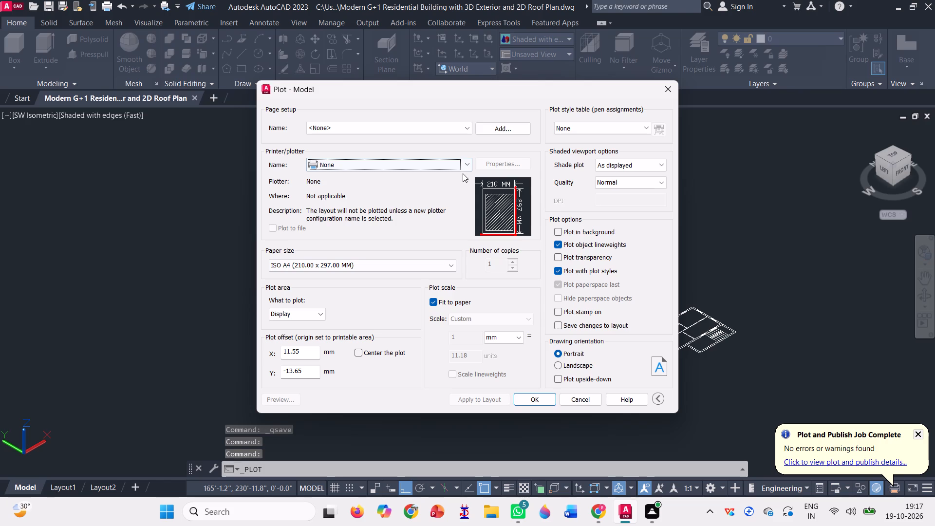
click(467, 167)
click(436, 231)
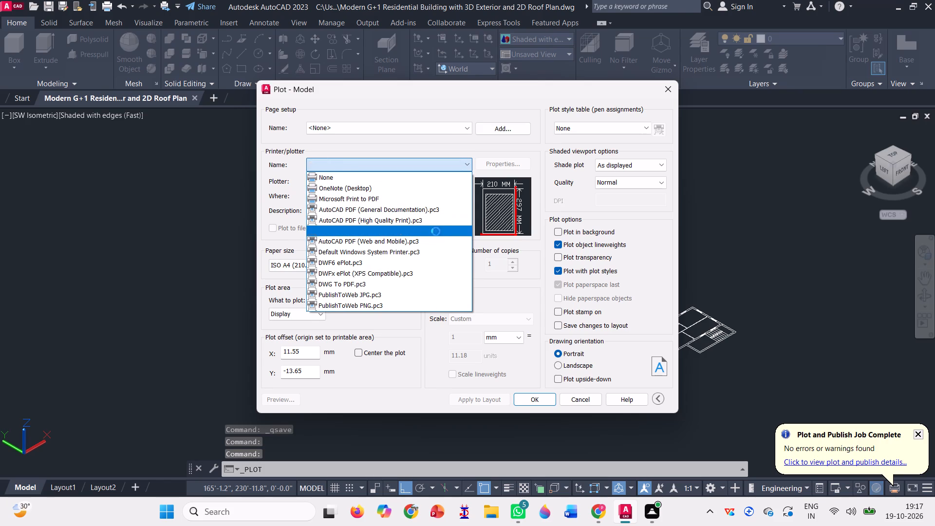
click(556, 366)
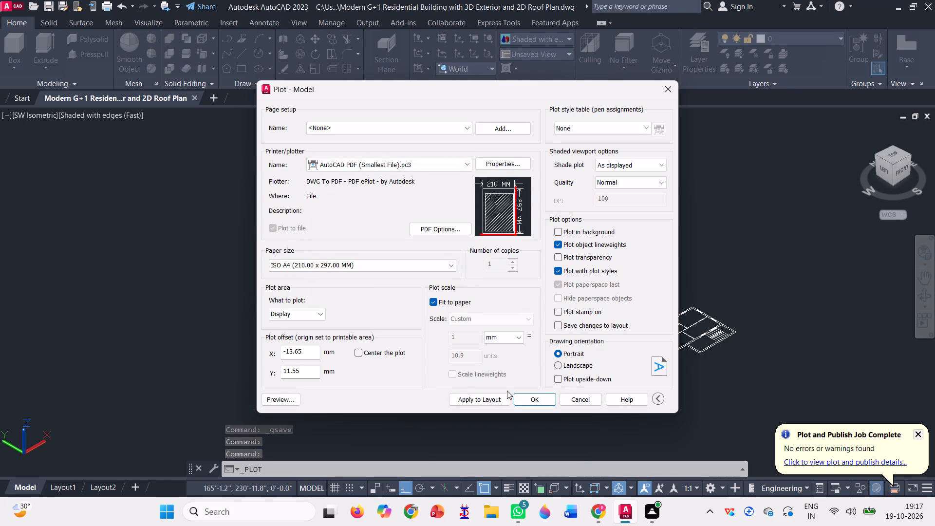
click(490, 400)
click(531, 404)
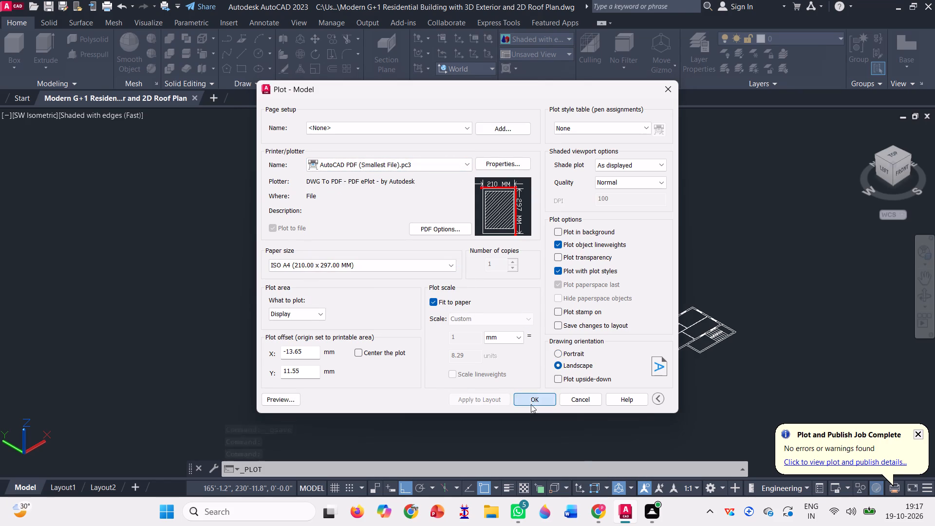
click(654, 362)
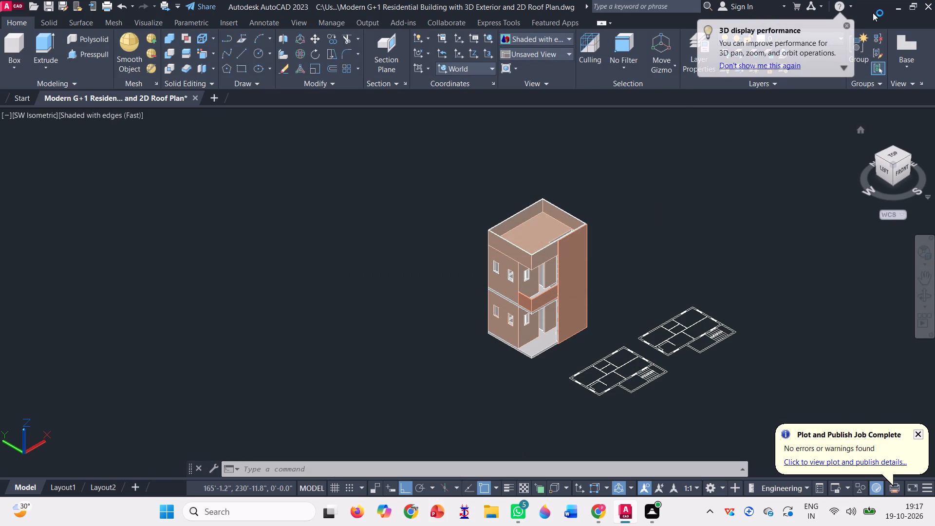
Minimise AutoCAD and close the WPS Office window that opens the plotted PDF.
click(896, 6)
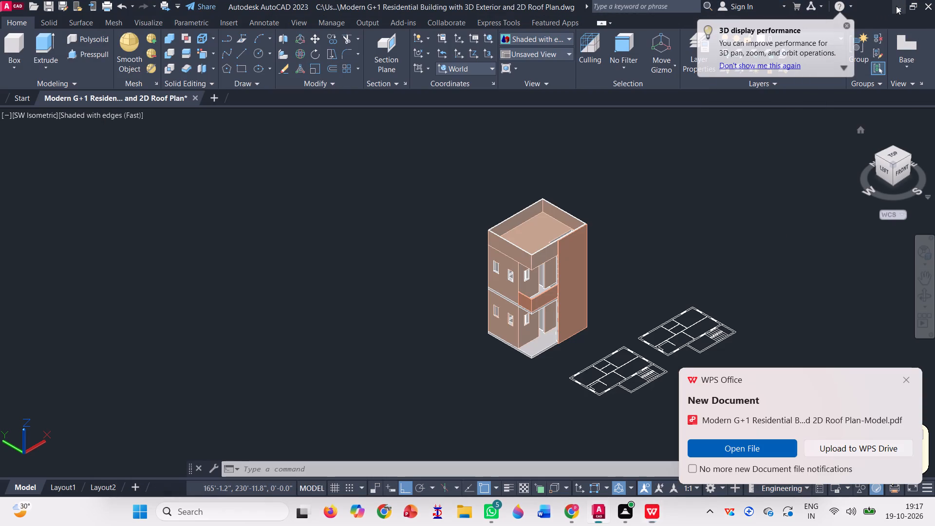
click(899, 9)
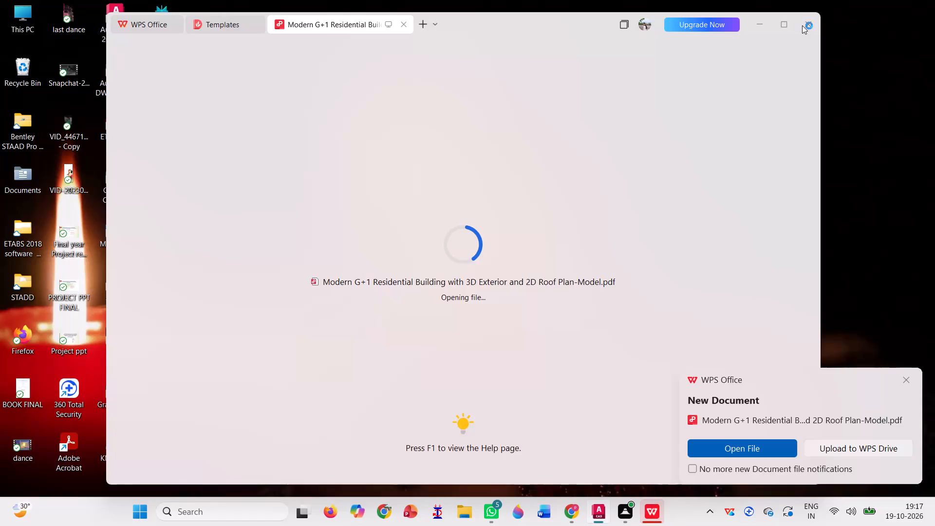
double_click(804, 25)
click(804, 25)
double_click(804, 25)
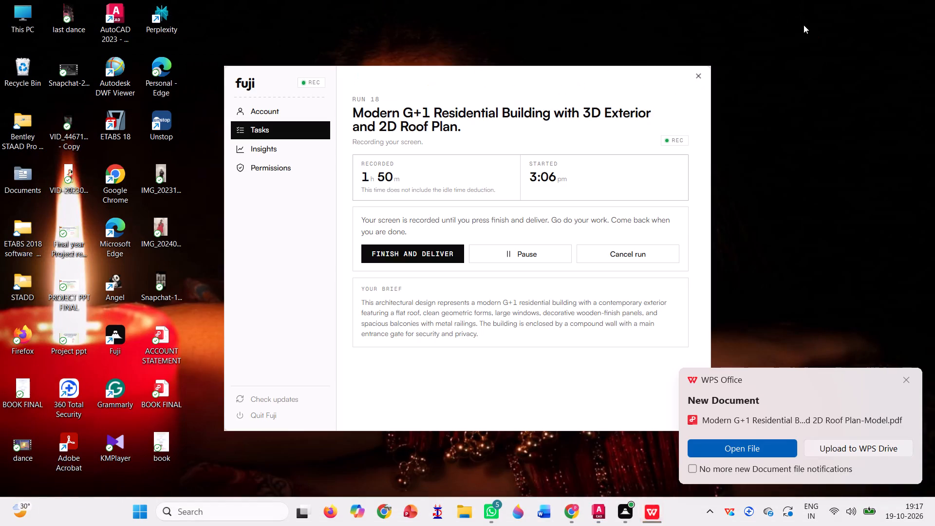